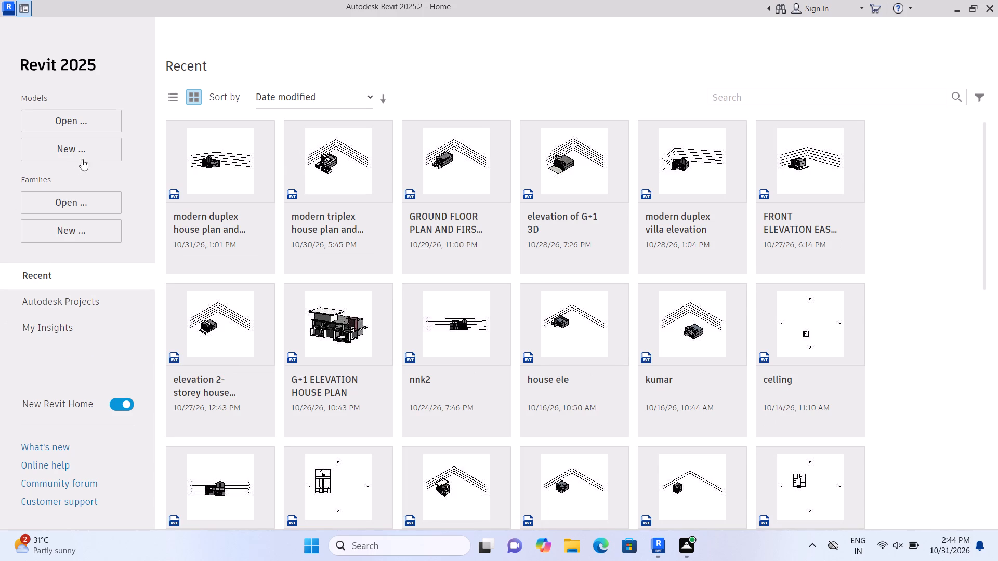
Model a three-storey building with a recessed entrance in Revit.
Create a new project from the default.rte template in the English-Imperial folder.
{"action": "left_click", "coordinate": [103, 154]}
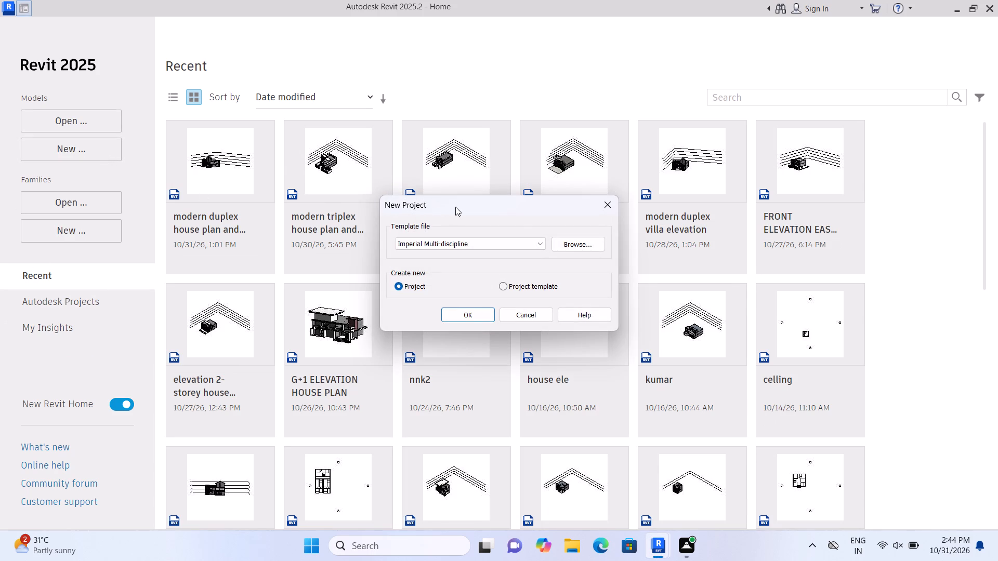
{"action": "left_click", "coordinate": [558, 244]}
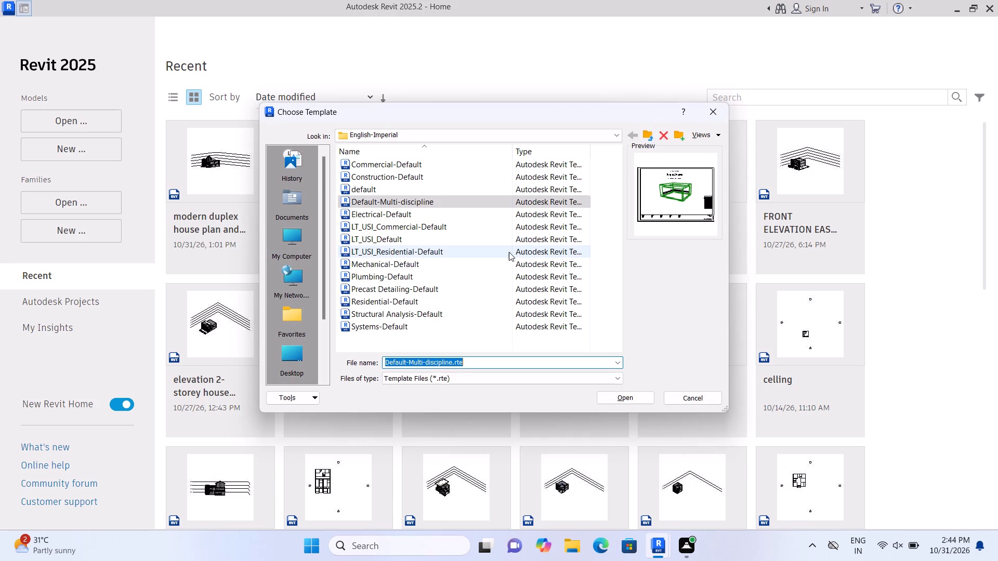
{"action": "double_click", "coordinate": [464, 189]}
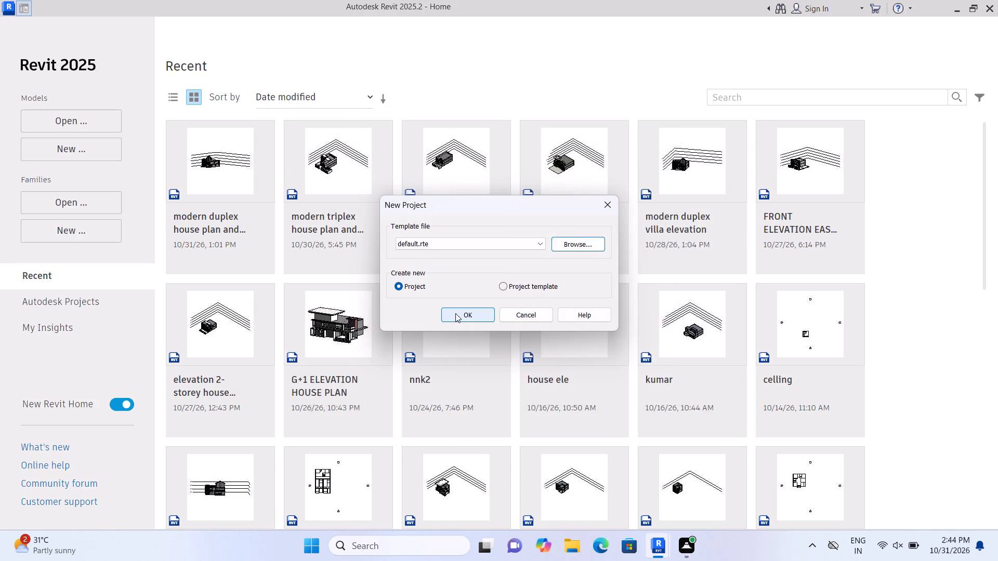
{"action": "double_click", "coordinate": [455, 313]}
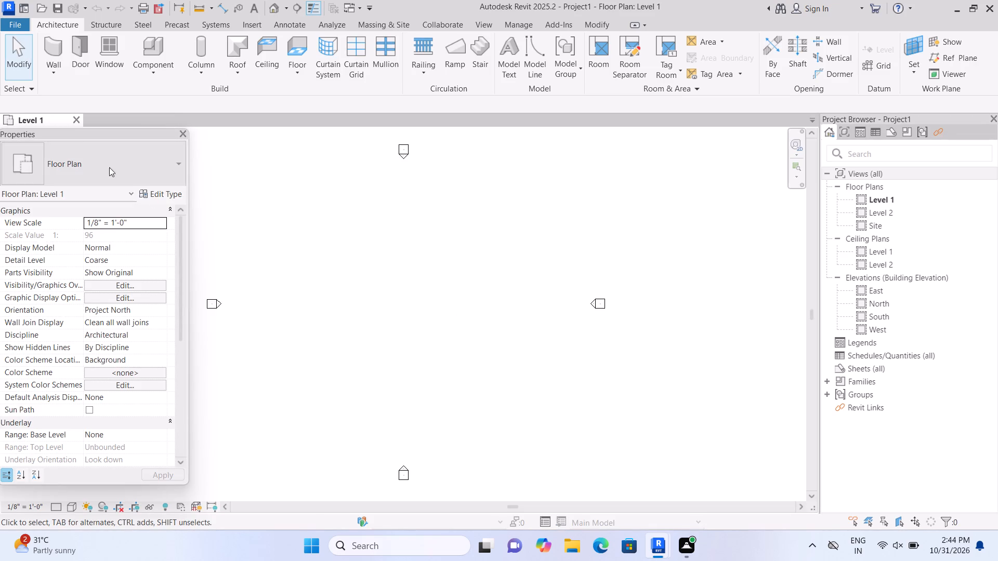
Start the Wall tool with an unconnected height of 10' 0" and the location line at Finish Face: Exterior.
{"action": "left_click", "coordinate": [56, 48]}
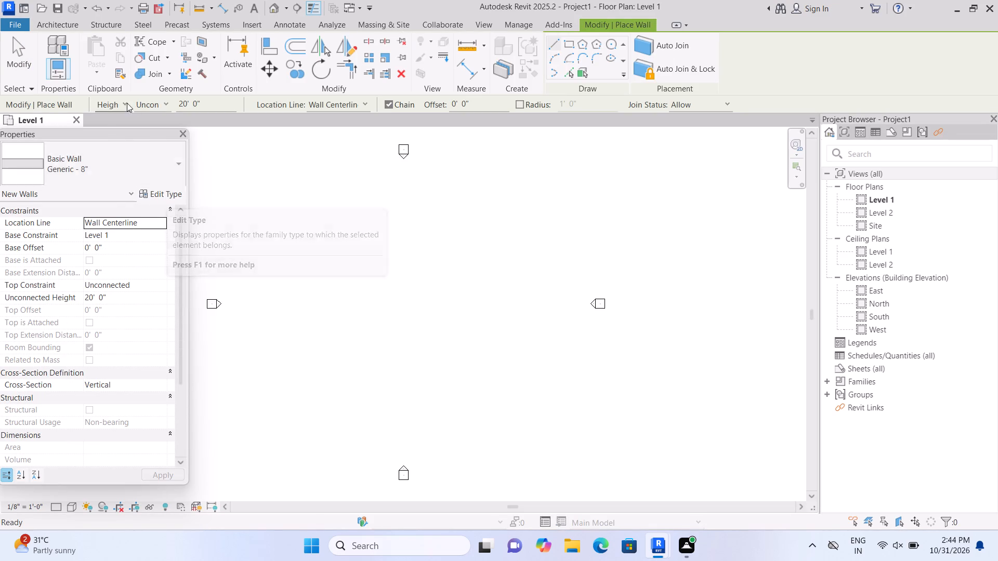
{"action": "left_click", "coordinate": [123, 102]}
{"action": "double_click", "coordinate": [122, 126]}
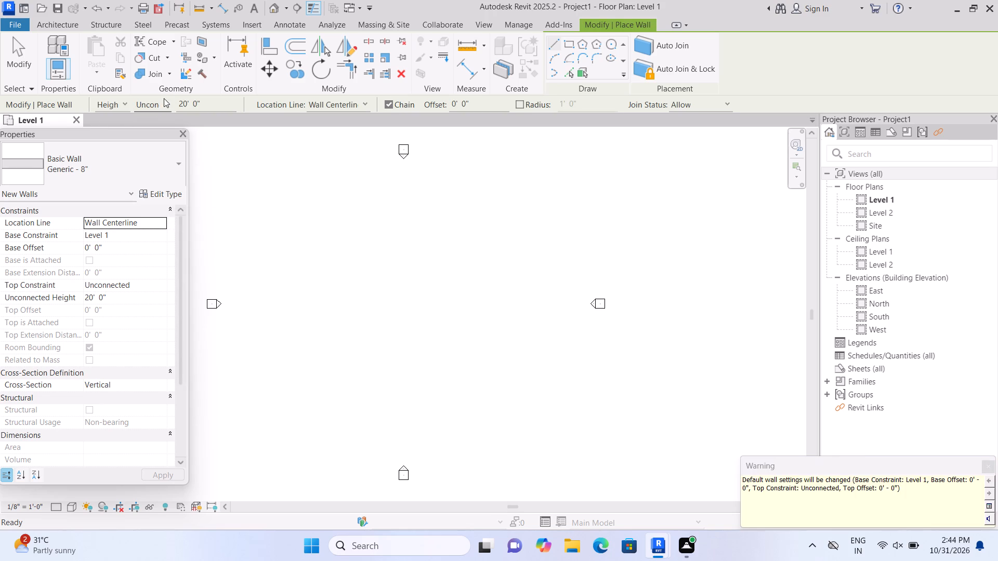
{"action": "left_click", "coordinate": [165, 102]}
{"action": "left_click", "coordinate": [168, 131]}
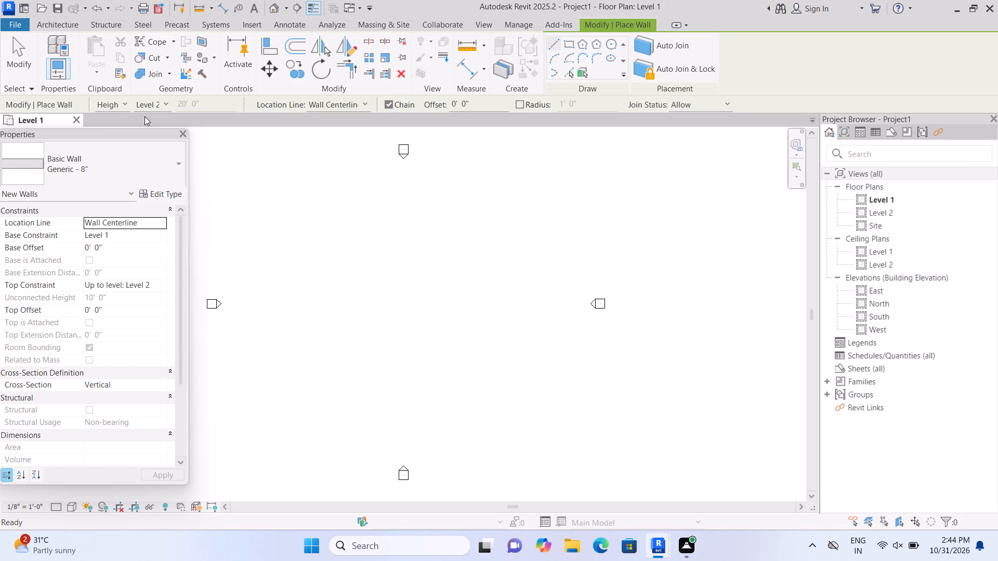
{"action": "left_click", "coordinate": [122, 103]}
{"action": "double_click", "coordinate": [122, 126]}
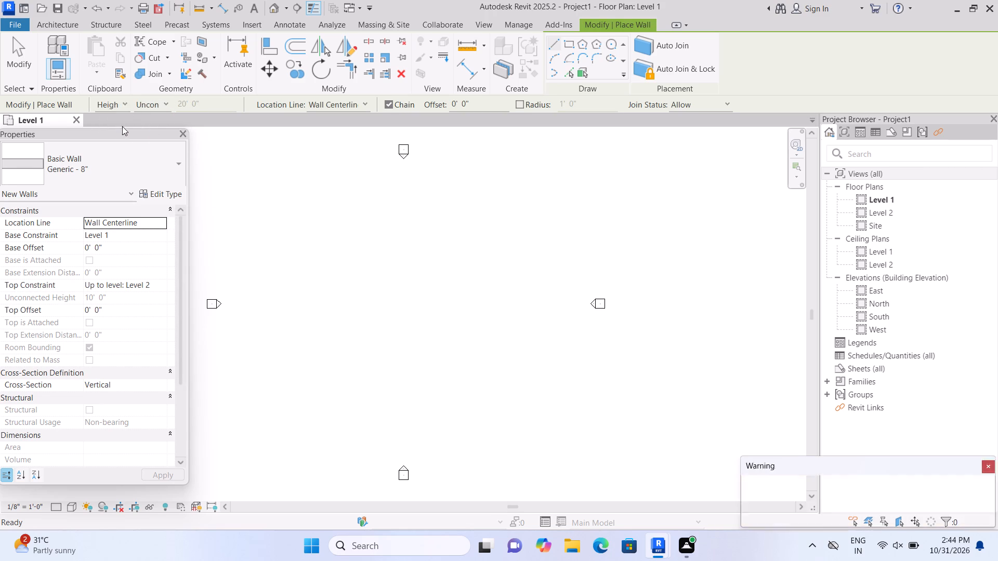
{"action": "double_click", "coordinate": [362, 100]}
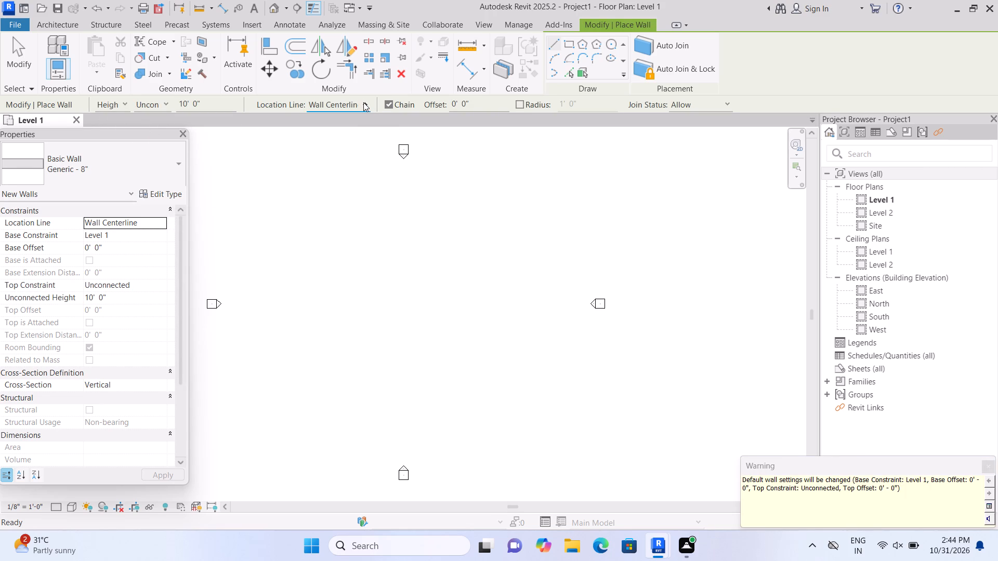
{"action": "left_click", "coordinate": [365, 102]}
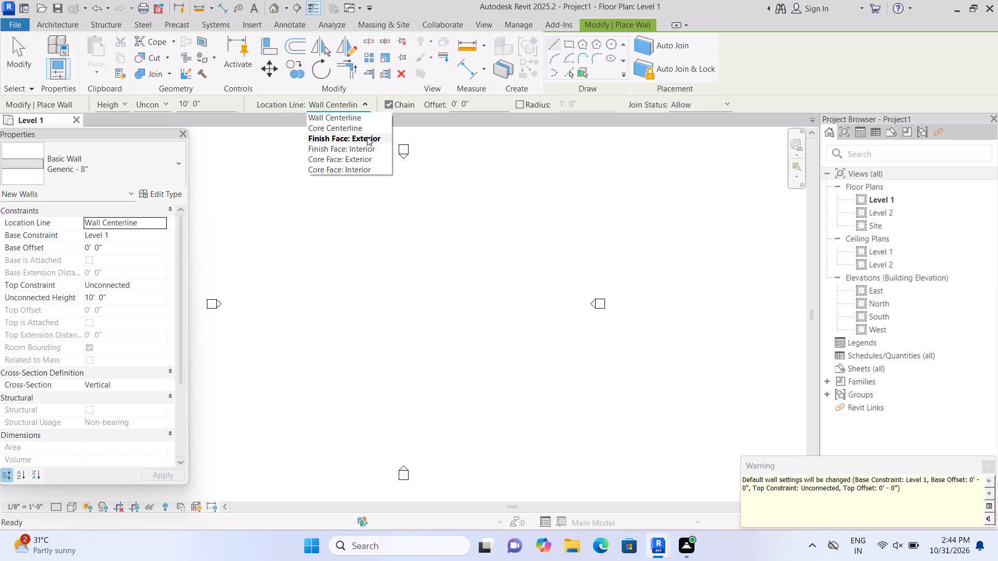
{"action": "left_click", "coordinate": [367, 137]}
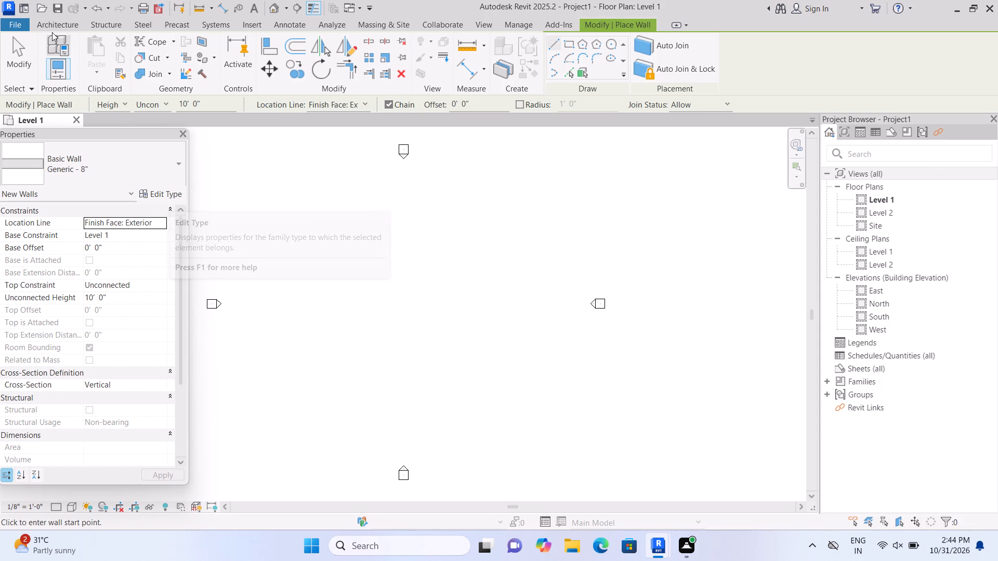
Duplicate the Generic - 8" basic wall type and name the copy 9".
{"action": "double_click", "coordinate": [44, 22]}
{"action": "left_click", "coordinate": [51, 43]}
{"action": "left_click", "coordinate": [155, 193]}
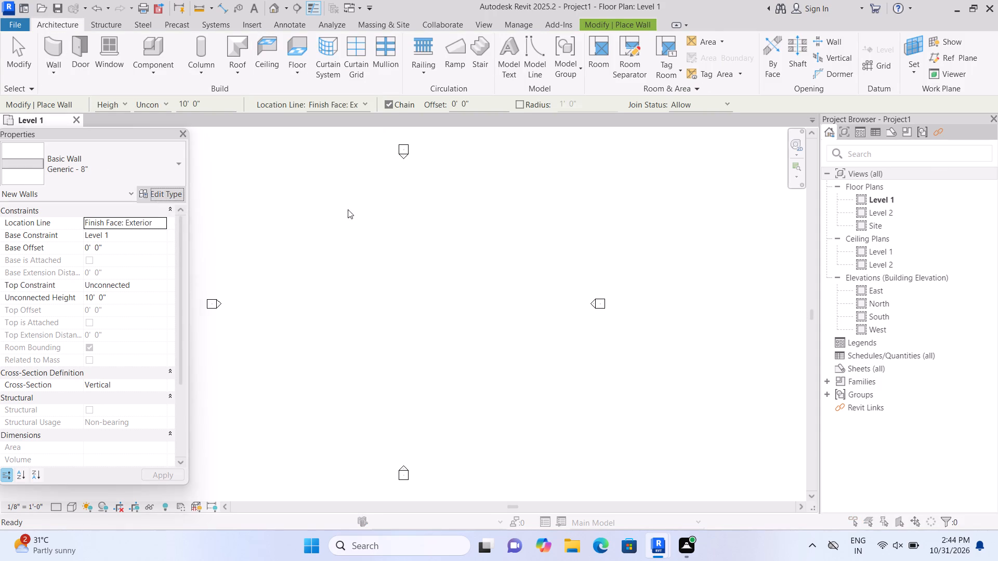
{"action": "left_click", "coordinate": [704, 112]}
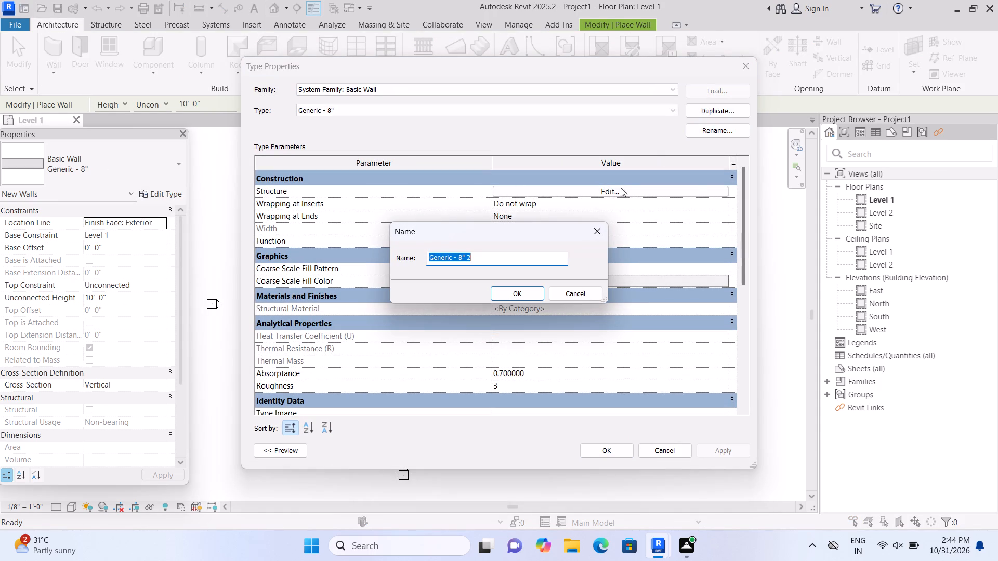
{"action": "left_click", "coordinate": [552, 259]}
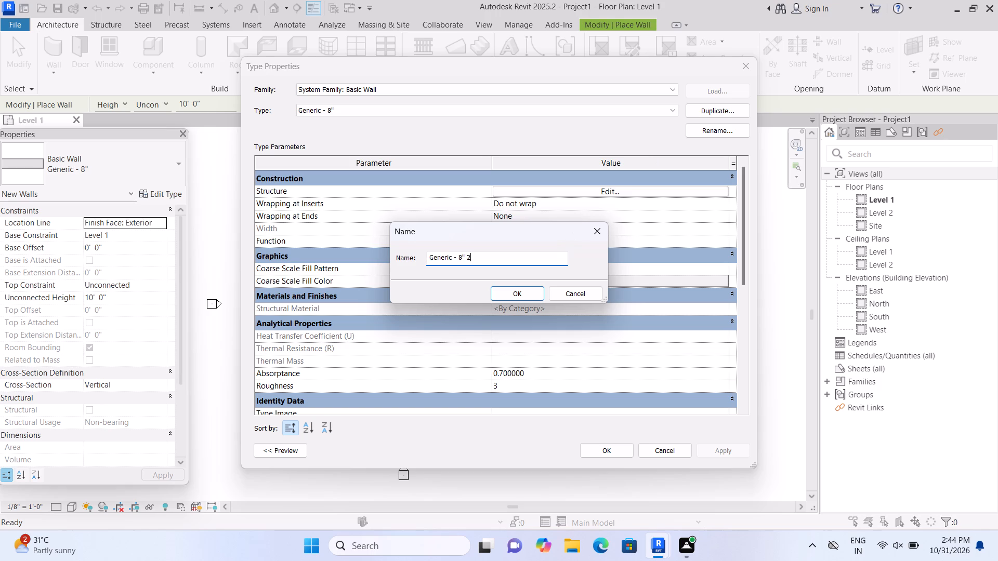
{"action": "key", "text": "BackSpace"}
{"action": "key", "text": "BackSpace"}
{"action": "key", "text": "BackSpace"}
{"action": "key", "text": "BackSpace"}
{"action": "key", "text": "BackSpace"}
{"action": "key", "text": "BackSpace"}
{"action": "key", "text": "BackSpace"}
{"action": "key", "text": "BackSpace"}
{"action": "key", "text": "BackSpace"}
{"action": "key", "text": "BackSpace"}
{"action": "key", "text": "BackSpace"}
{"action": "key", "text": "BackSpace"}
{"action": "key", "text": "BackSpace"}
{"action": "key", "text": "BackSpace"}
{"action": "key", "text": "BackSpace"}
{"action": "key", "text": "BackSpace"}
{"action": "key", "text": "BackSpace"}
{"action": "key", "text": "BackSpace"}
{"action": "key", "text": "BackSpace"}
{"action": "key", "text": "BackSpace"}
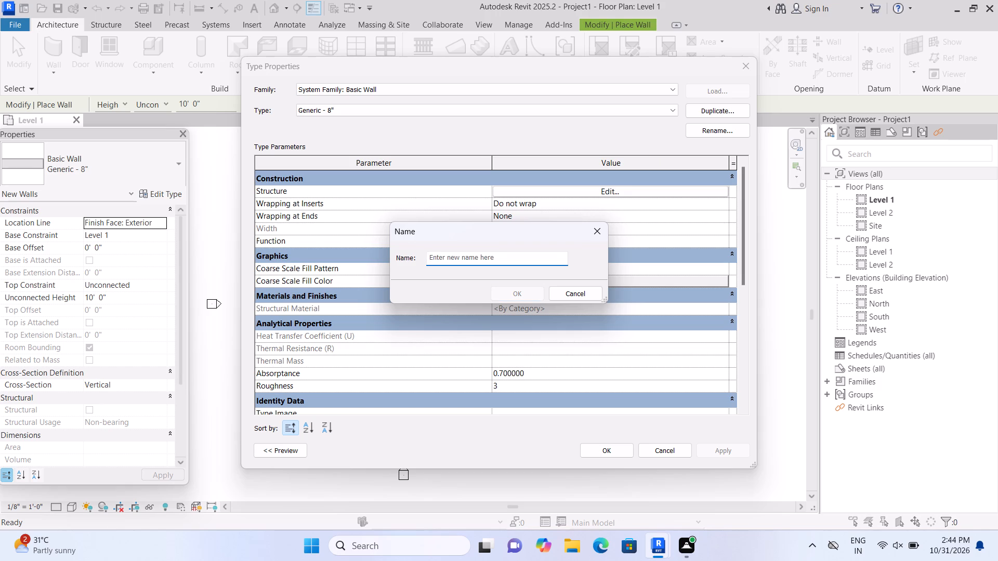
{"action": "key", "text": "9"}
{"action": "key", "text": "shift+quotedbl"}
{"action": "left_click", "coordinate": [521, 298]}
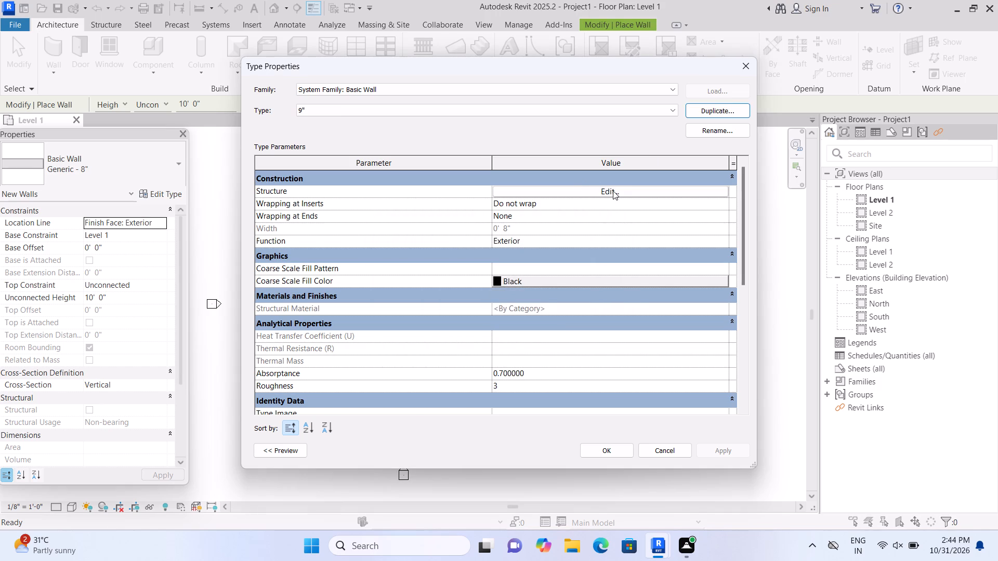
Set the structure layer thickness of the 9" wall type to 9" and apply the type changes.
{"action": "left_click", "coordinate": [612, 191]}
{"action": "left_click", "coordinate": [507, 188]}
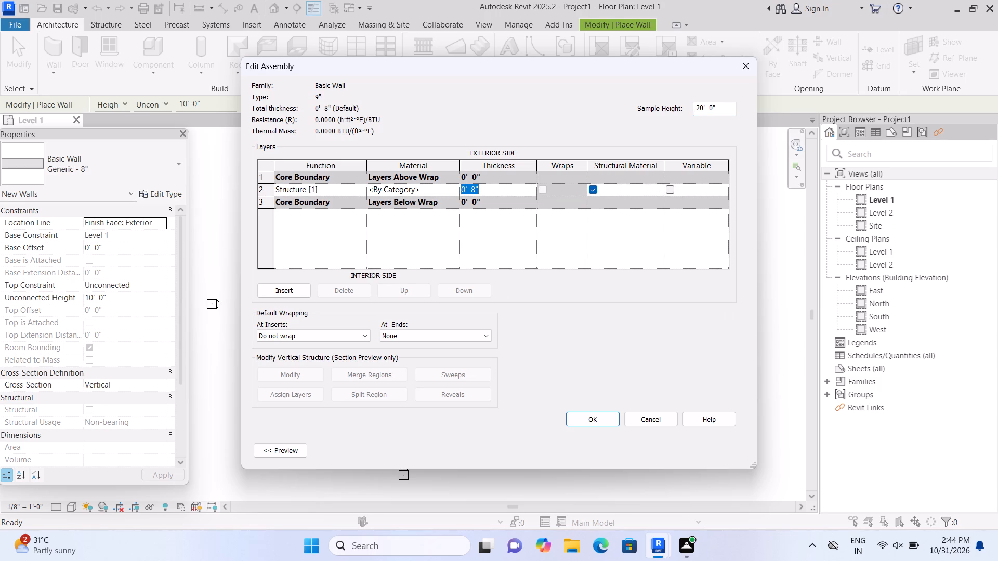
{"action": "key", "text": "BackSpace"}
{"action": "key", "text": "9"}
{"action": "key", "text": "shift+quotedbl"}
{"action": "key", "text": "Return"}
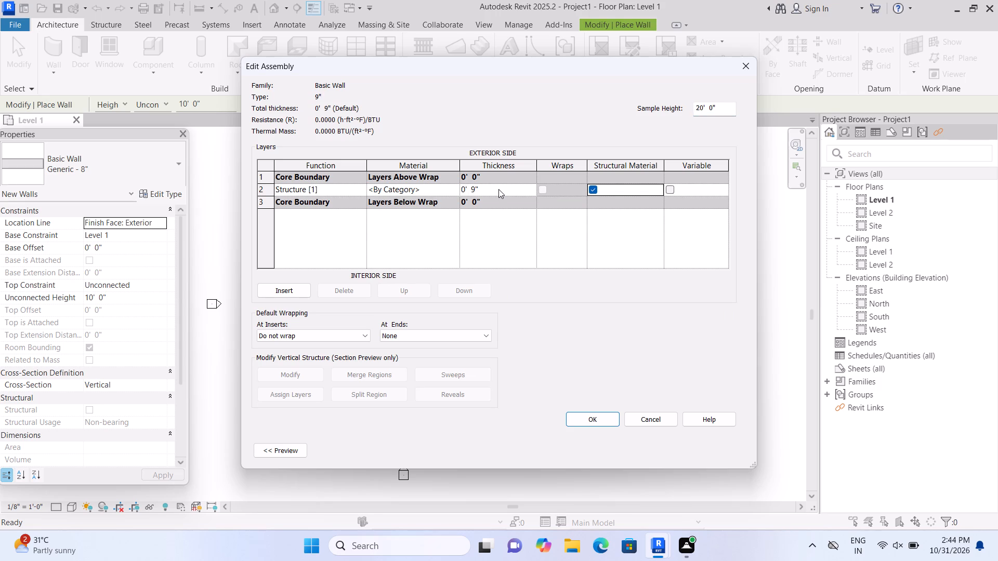
{"action": "left_click", "coordinate": [606, 419]}
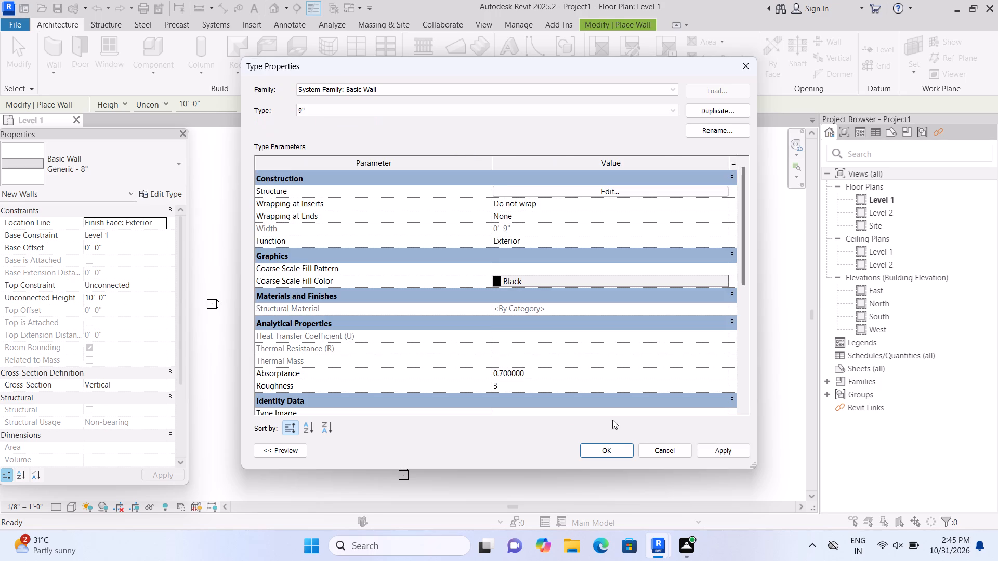
{"action": "left_click", "coordinate": [724, 448]}
{"action": "left_click", "coordinate": [609, 452]}
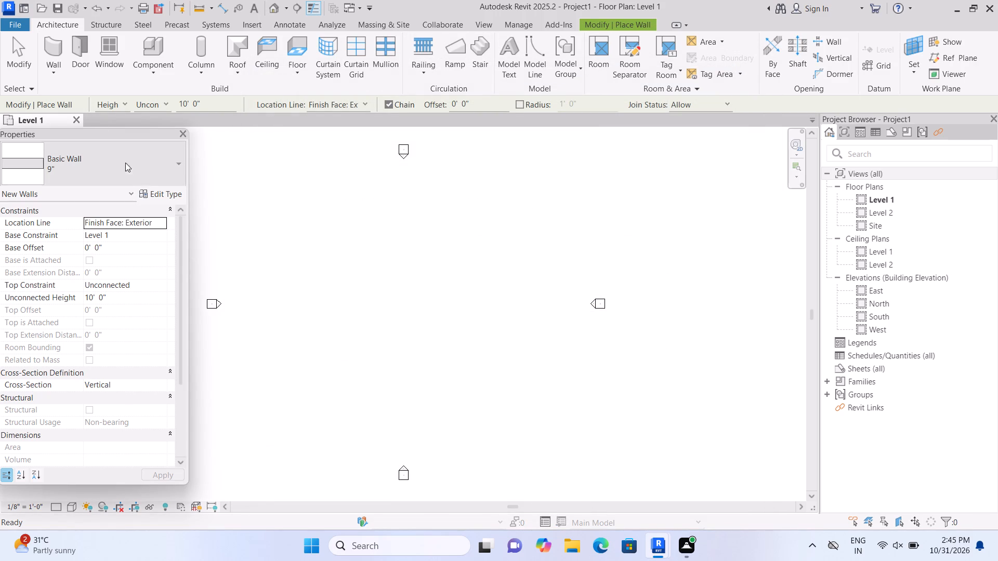
Duplicate the 9" wall type and name the copy 4.5".
{"action": "left_click", "coordinate": [162, 195]}
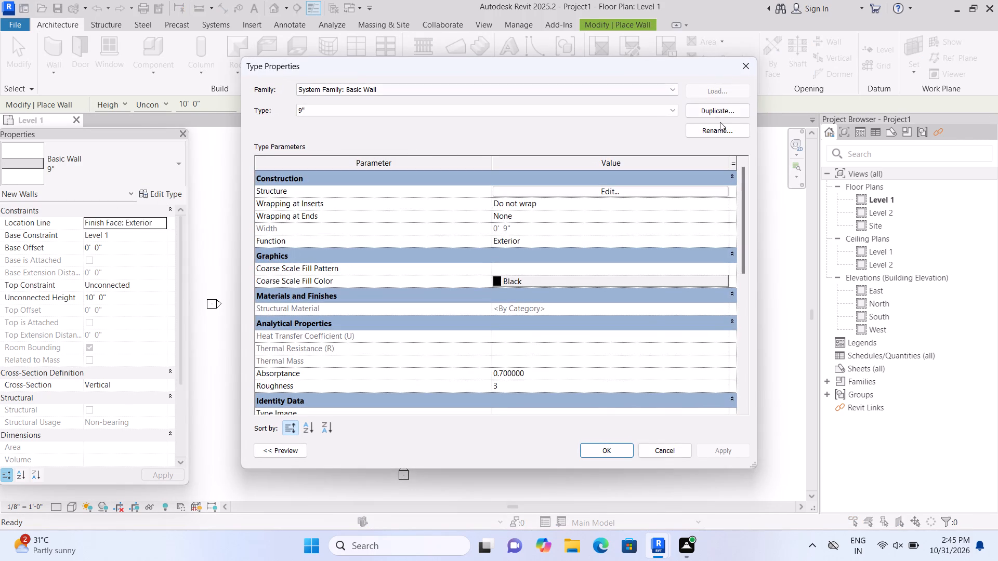
{"action": "left_click", "coordinate": [727, 112]}
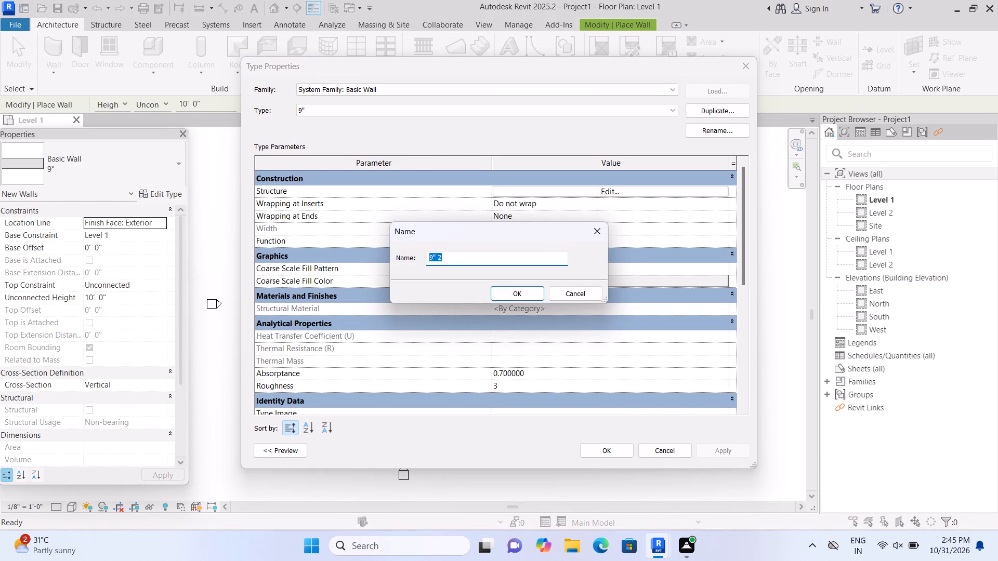
{"action": "left_click", "coordinate": [535, 258]}
{"action": "key", "text": "BackSpace"}
{"action": "key", "text": "BackSpace"}
{"action": "key", "text": "BackSpace"}
{"action": "key", "text": "BackSpace"}
{"action": "key", "text": "BackSpace"}
{"action": "key", "text": "BackSpace"}
{"action": "key", "text": "BackSpace"}
{"action": "key", "text": "BackSpace"}
{"action": "key", "text": "BackSpace"}
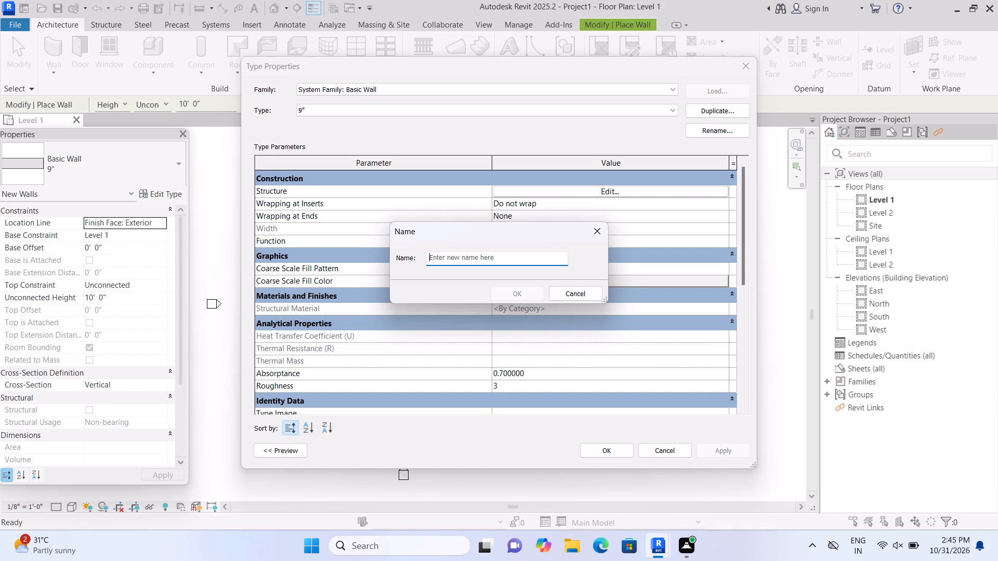
{"action": "type", "text": "4.5"}
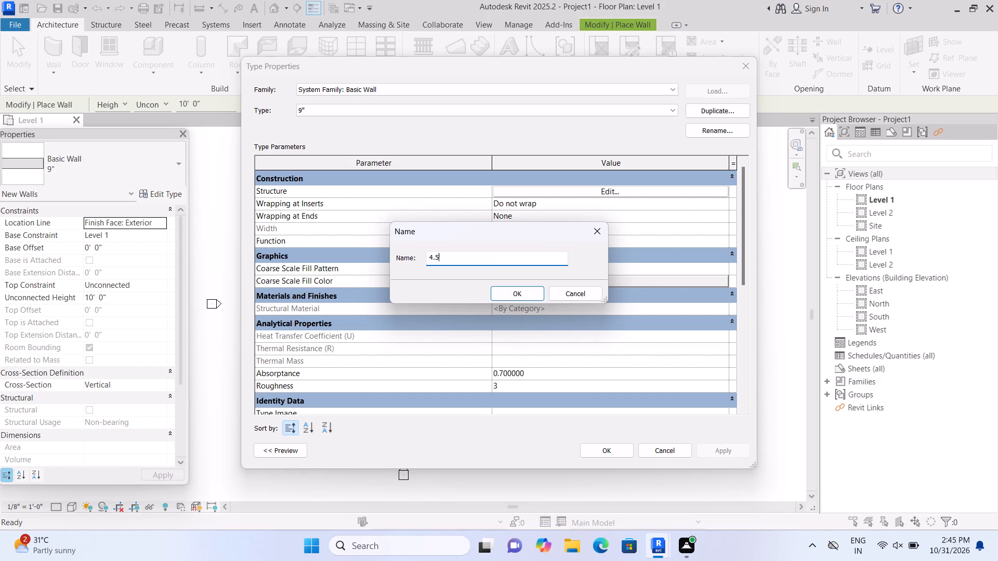
{"action": "key", "text": "shift+quotedbl"}
{"action": "left_click", "coordinate": [534, 292]}
Set the structure layer thickness of the 4.5" wall type to 4.5" and apply the type changes.
{"action": "left_click", "coordinate": [606, 189]}
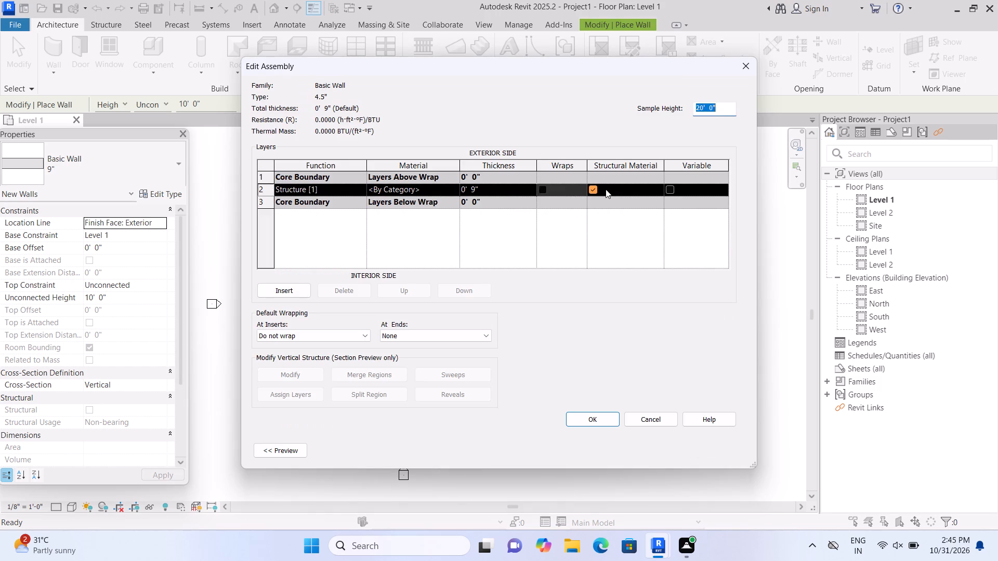
{"action": "left_click", "coordinate": [508, 189]}
{"action": "key", "text": "BackSpace"}
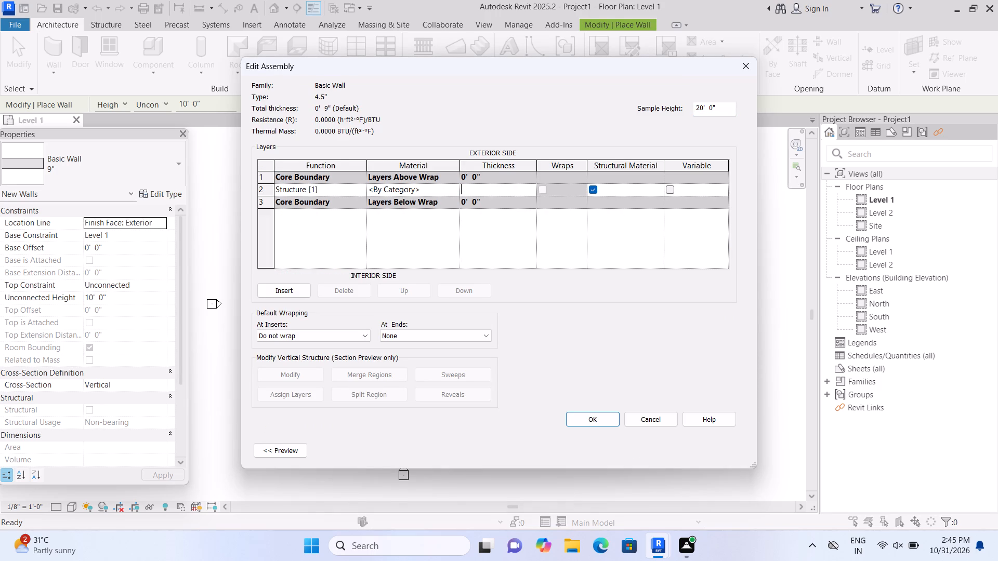
{"action": "type", "text": "4.5"}
{"action": "key", "text": "shift+quotedbl"}
{"action": "key", "text": "Return"}
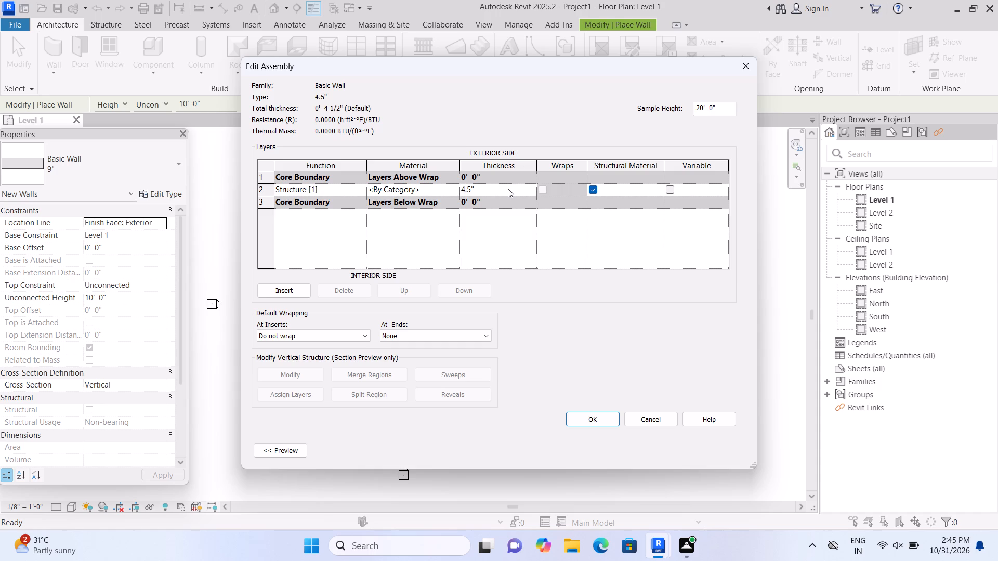
{"action": "left_click", "coordinate": [612, 418]}
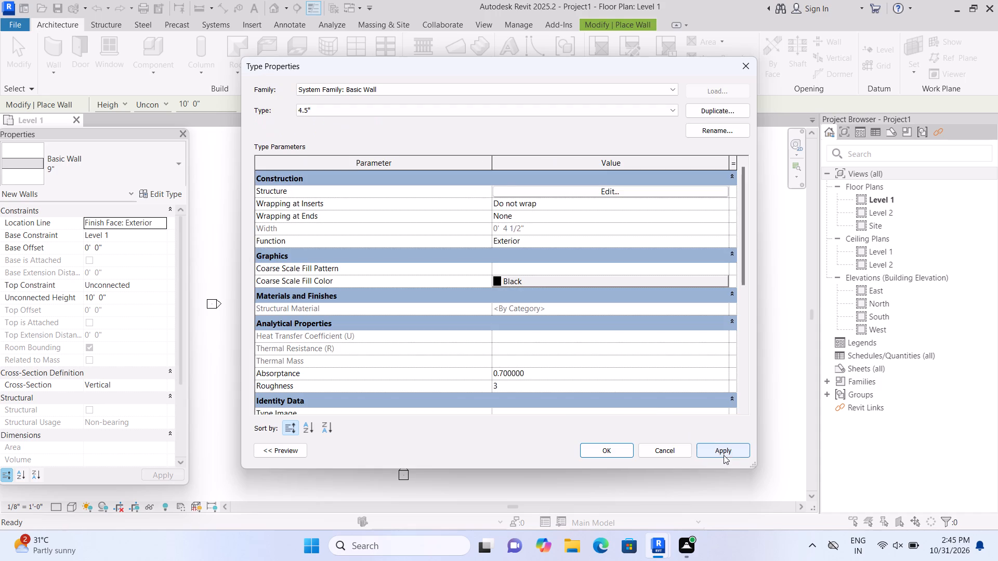
{"action": "double_click", "coordinate": [724, 452]}
{"action": "left_click", "coordinate": [609, 452]}
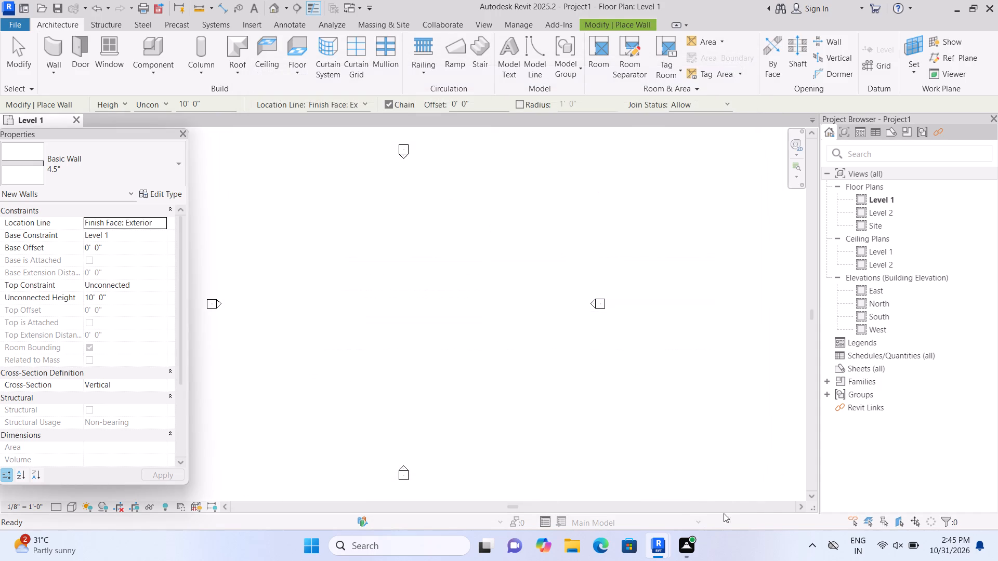
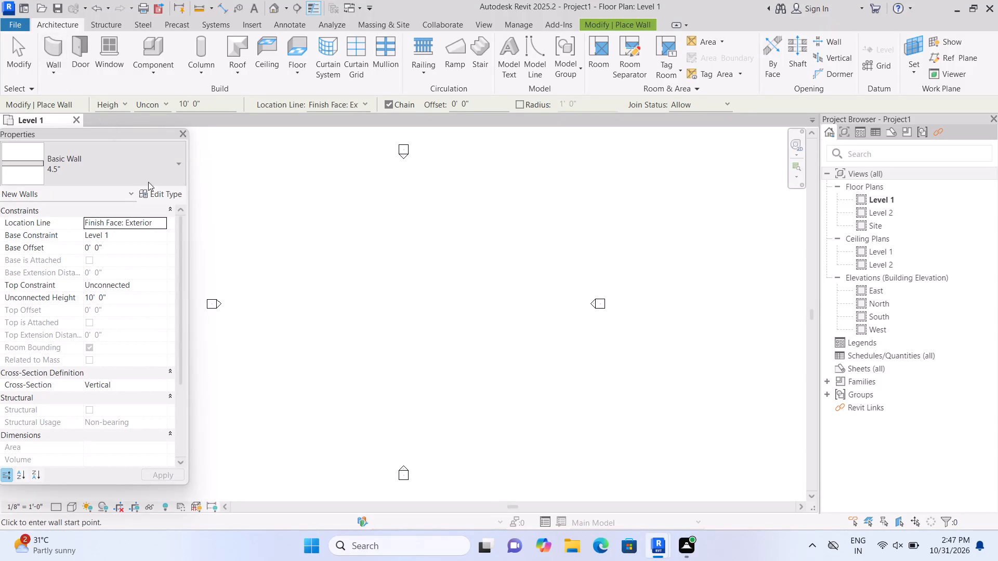
Select the 9" wall type and draw a 30' horizontal wall running west near the plan's south elevation marker.
{"action": "left_click", "coordinate": [175, 159]}
{"action": "scroll", "coordinate": [121, 236], "scroll_direction": "up", "scroll_amount": 3}
{"action": "left_click", "coordinate": [105, 260]}
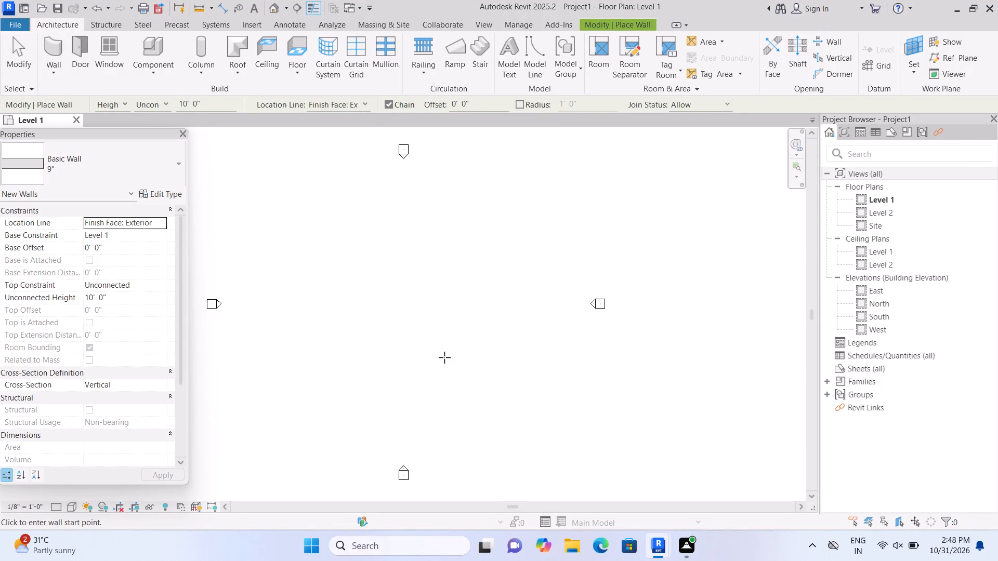
{"action": "middle_click_drag", "start_coordinate": [444, 357], "coordinate": [536, 351]}
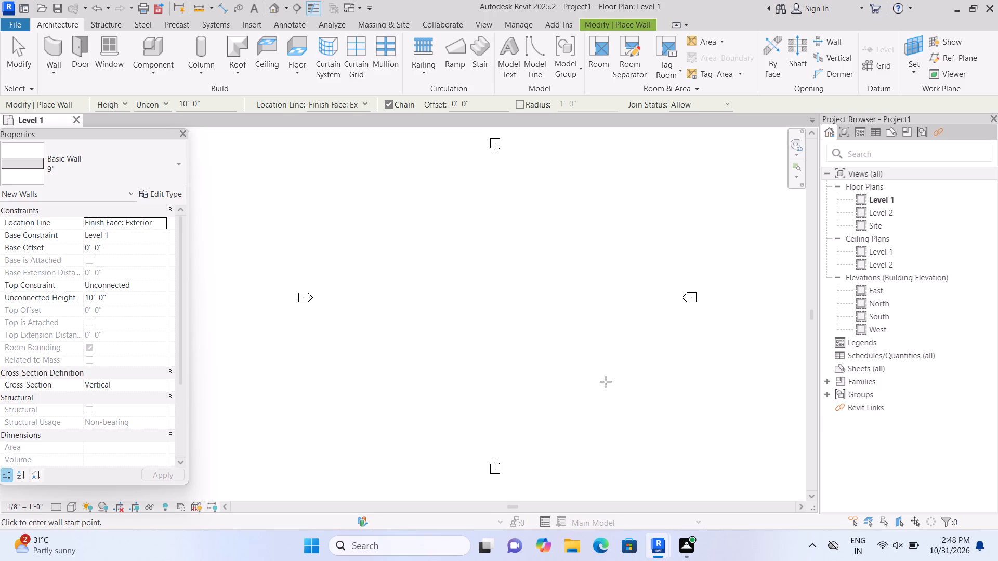
{"action": "left_click", "coordinate": [609, 414]}
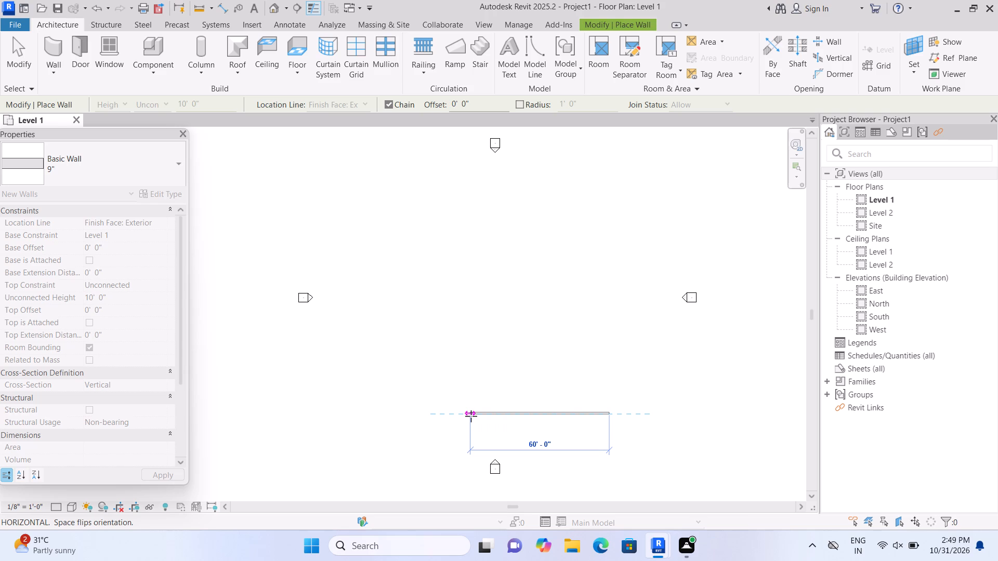
{"action": "key", "text": "3"}
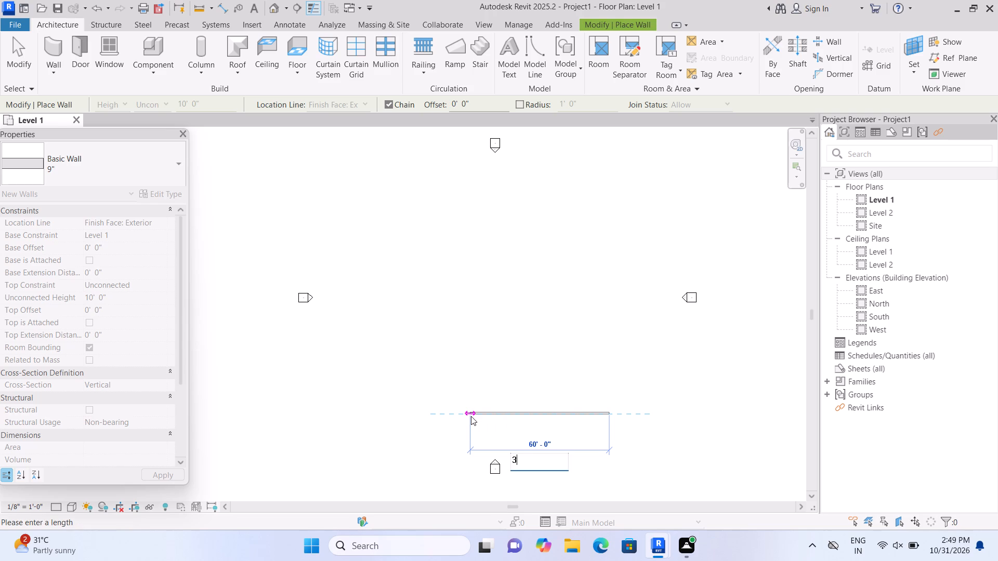
{"action": "type", "text": "0'"}
{"action": "key", "text": "Return"}
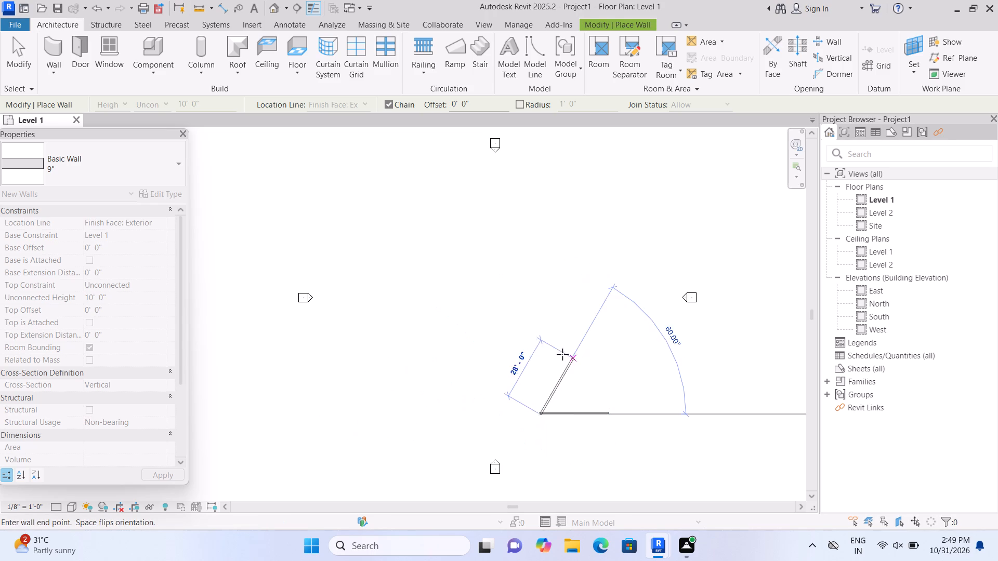
Continue the 9" wall chain about 10'-6" further west, a short jog north, and about 14' west, ending the chain there.
{"action": "scroll", "coordinate": [540, 360], "scroll_direction": "up", "scroll_amount": 2}
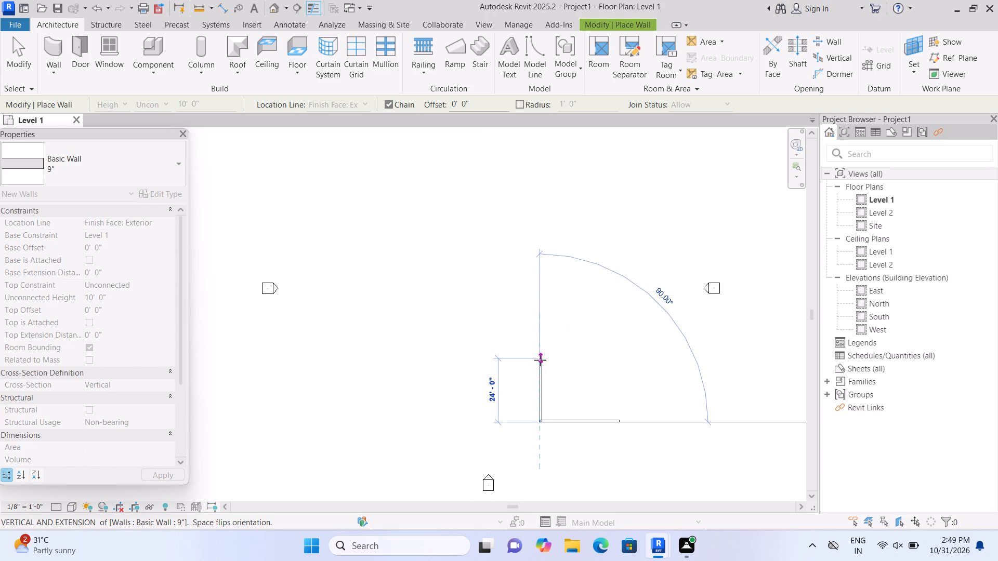
{"action": "scroll", "coordinate": [542, 364], "scroll_direction": "up", "scroll_amount": 2}
{"action": "middle_click_drag", "start_coordinate": [548, 395], "coordinate": [458, 255]}
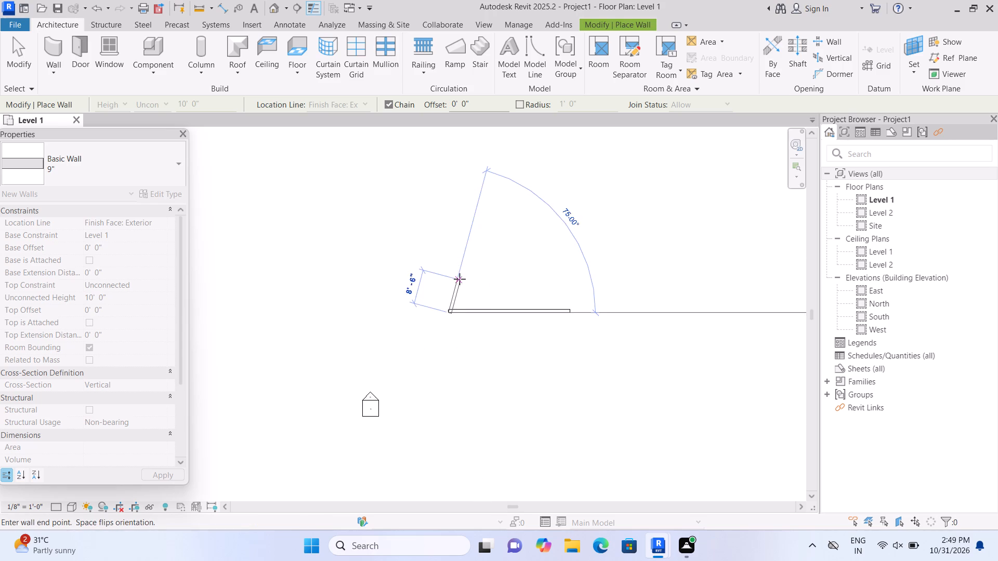
{"action": "middle_click_drag", "start_coordinate": [463, 279], "coordinate": [526, 320]}
{"action": "middle_click_drag", "start_coordinate": [540, 329], "coordinate": [550, 334]}
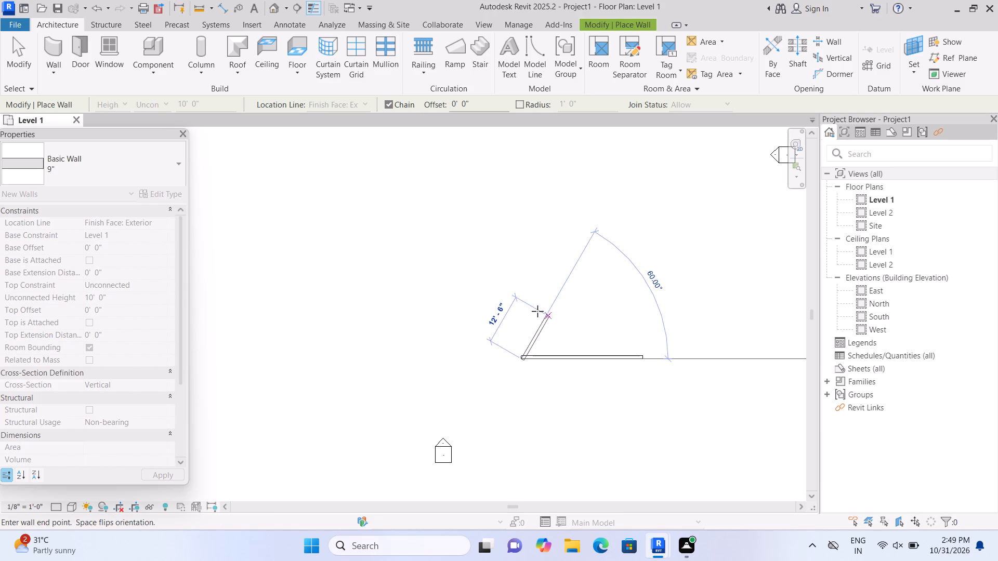
{"action": "scroll", "coordinate": [535, 309], "scroll_direction": "up", "scroll_amount": 4}
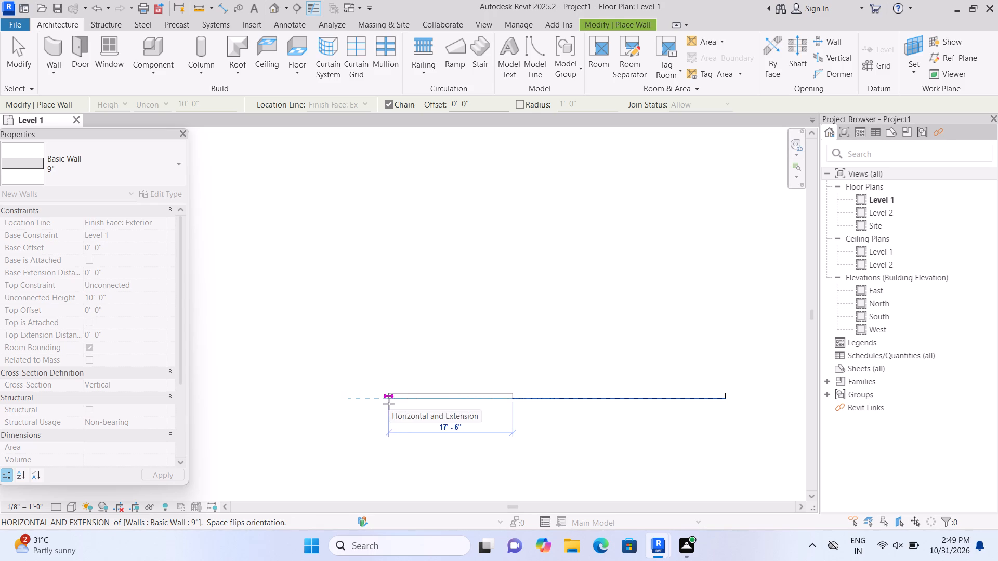
{"action": "left_click", "coordinate": [440, 405]}
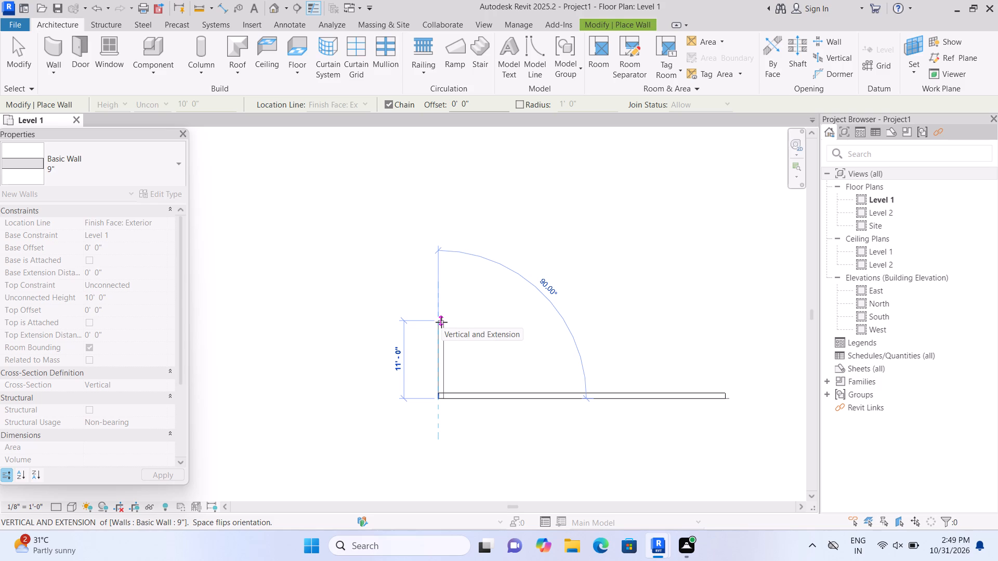
{"action": "left_click", "coordinate": [441, 342]}
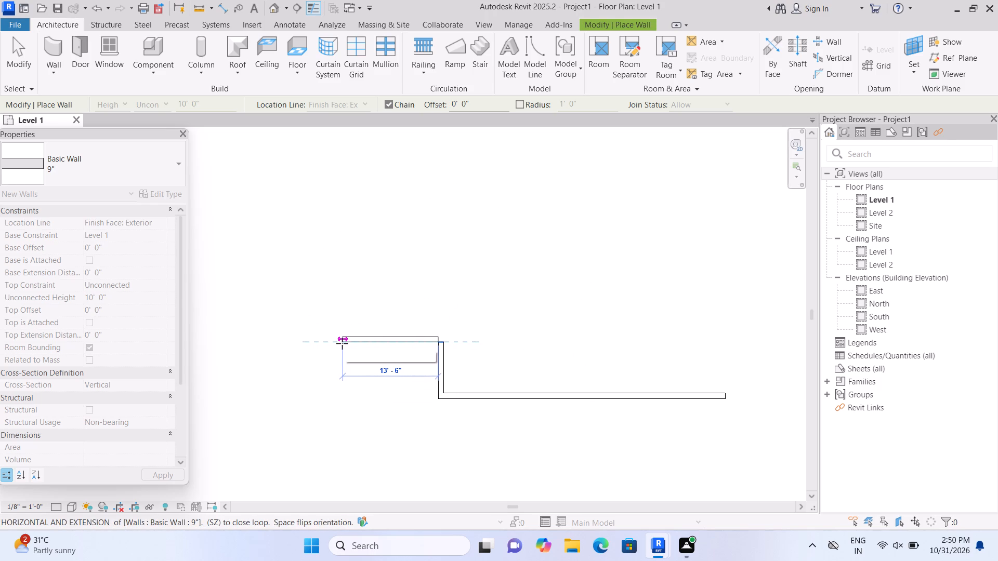
{"action": "double_click", "coordinate": [335, 345]}
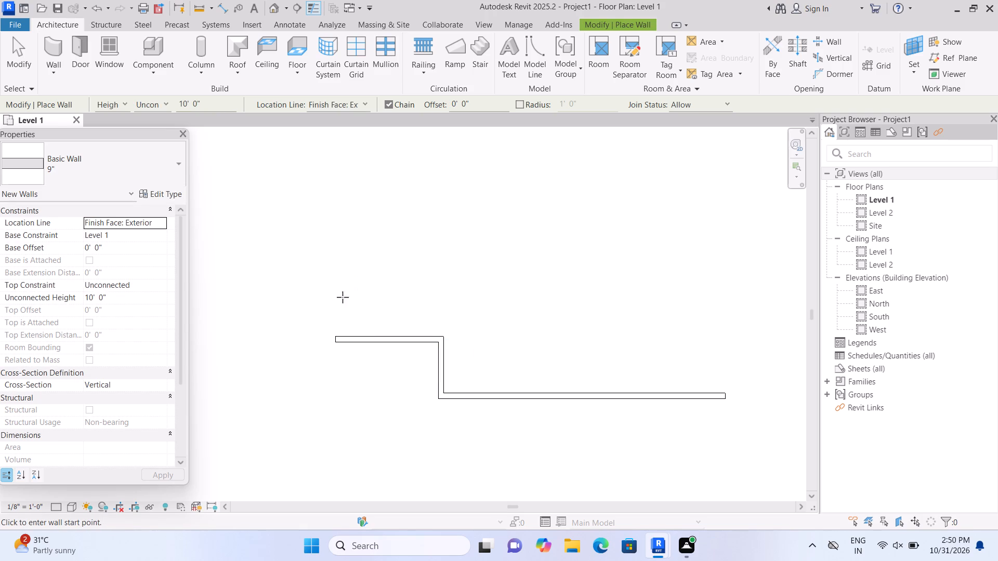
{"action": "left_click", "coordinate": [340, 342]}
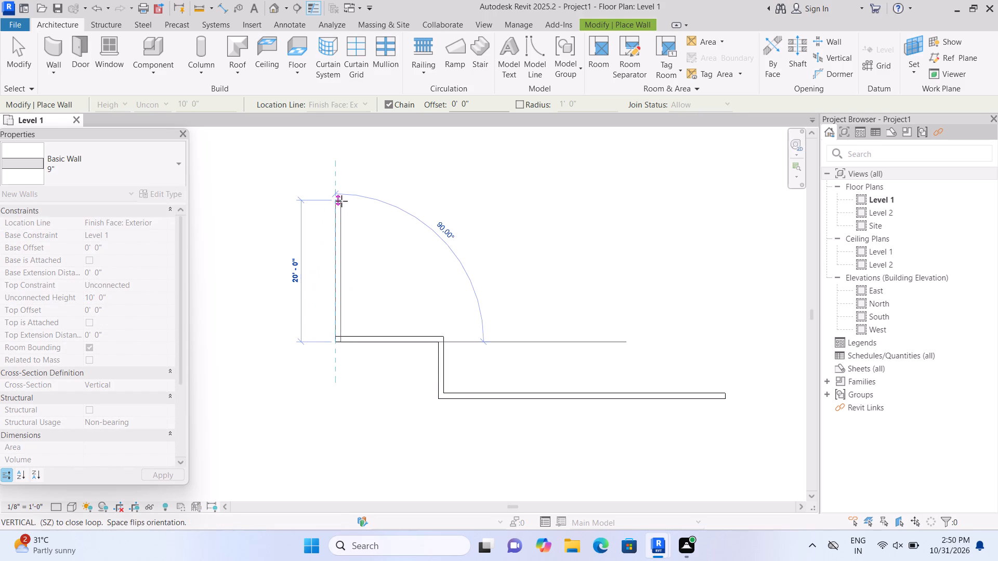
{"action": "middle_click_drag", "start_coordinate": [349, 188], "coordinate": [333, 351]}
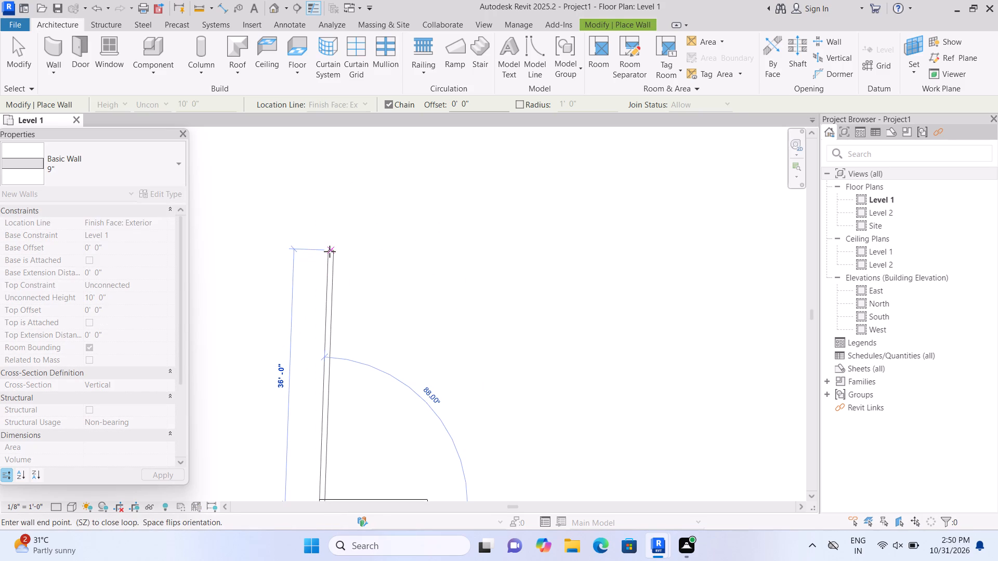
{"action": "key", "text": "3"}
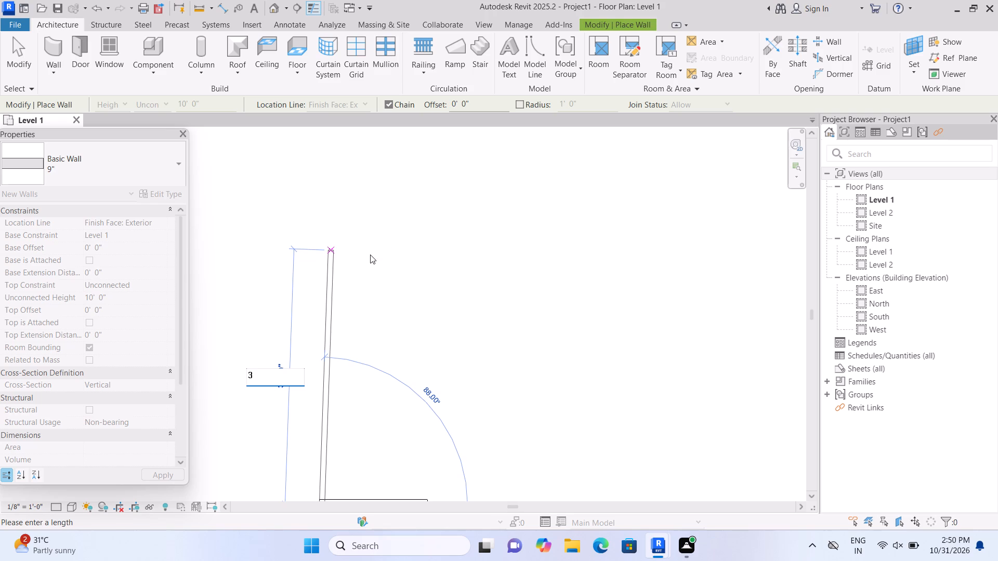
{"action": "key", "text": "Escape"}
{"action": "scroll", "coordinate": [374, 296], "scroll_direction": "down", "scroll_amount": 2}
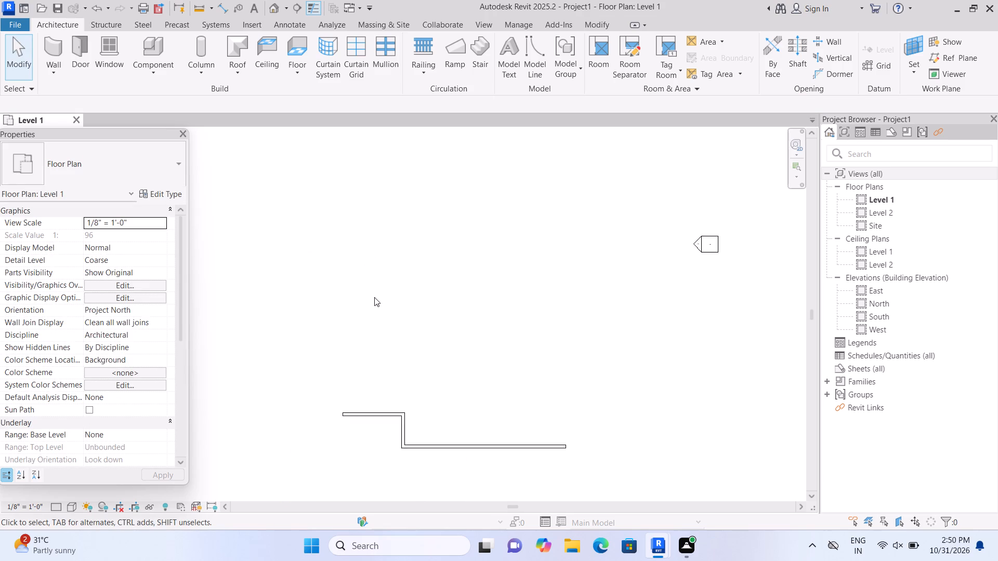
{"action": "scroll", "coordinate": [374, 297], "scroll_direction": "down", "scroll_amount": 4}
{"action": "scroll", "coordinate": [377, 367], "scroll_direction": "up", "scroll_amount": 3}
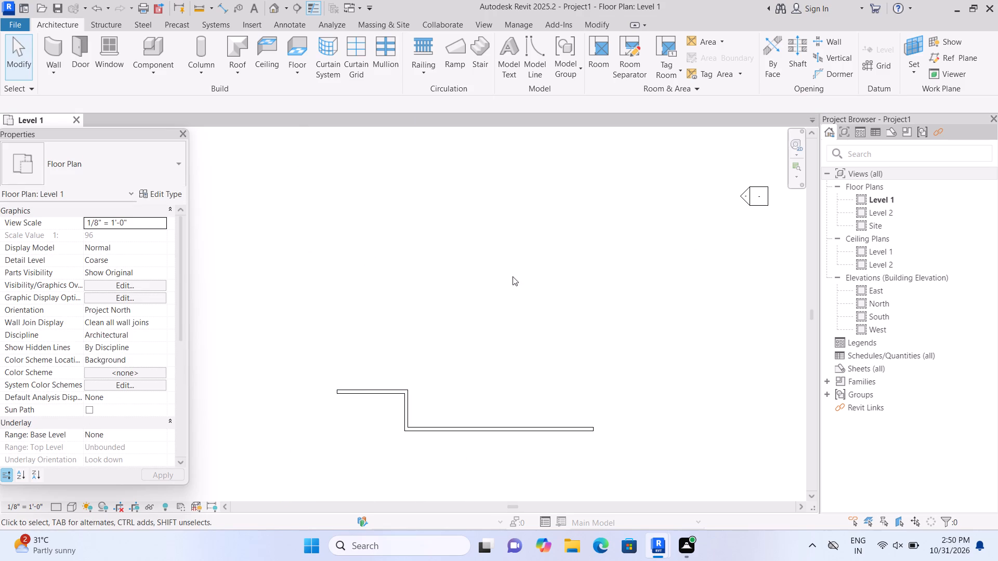
Close the outline with 9" walls: about 50' north from the open west end, east to align with the south wall's end, and down to it.
{"action": "left_click", "coordinate": [55, 46]}
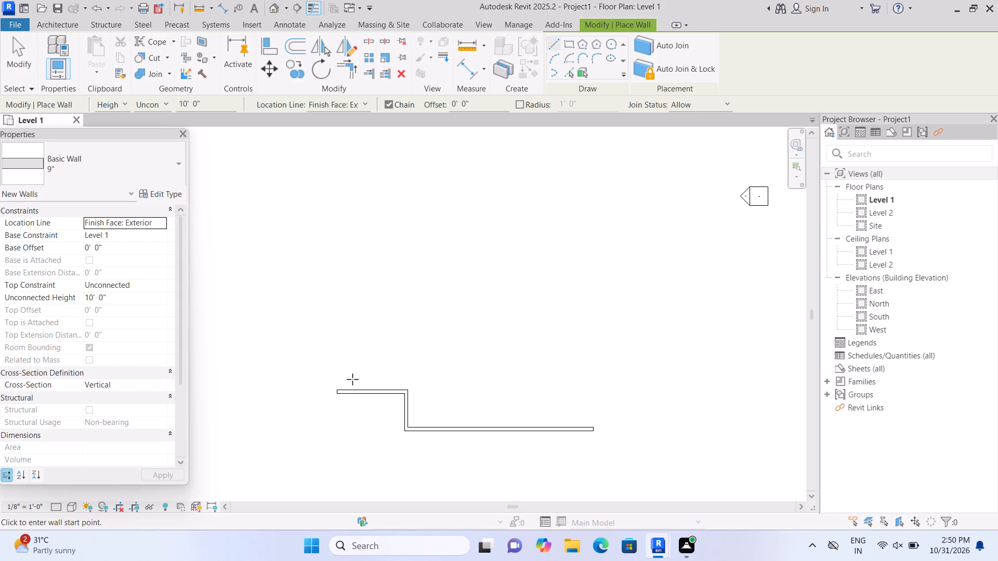
{"action": "left_click", "coordinate": [333, 392]}
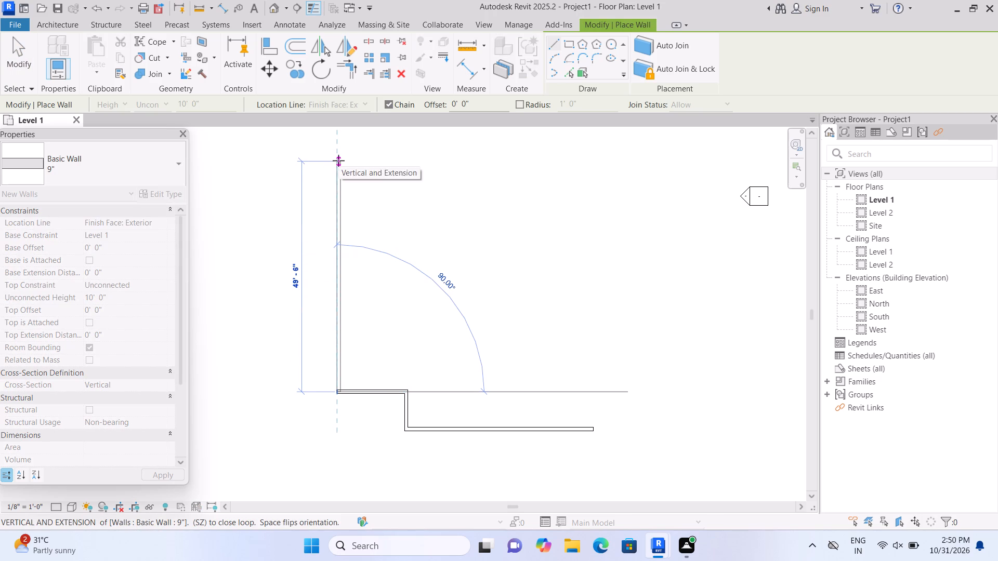
{"action": "left_click", "coordinate": [343, 152]}
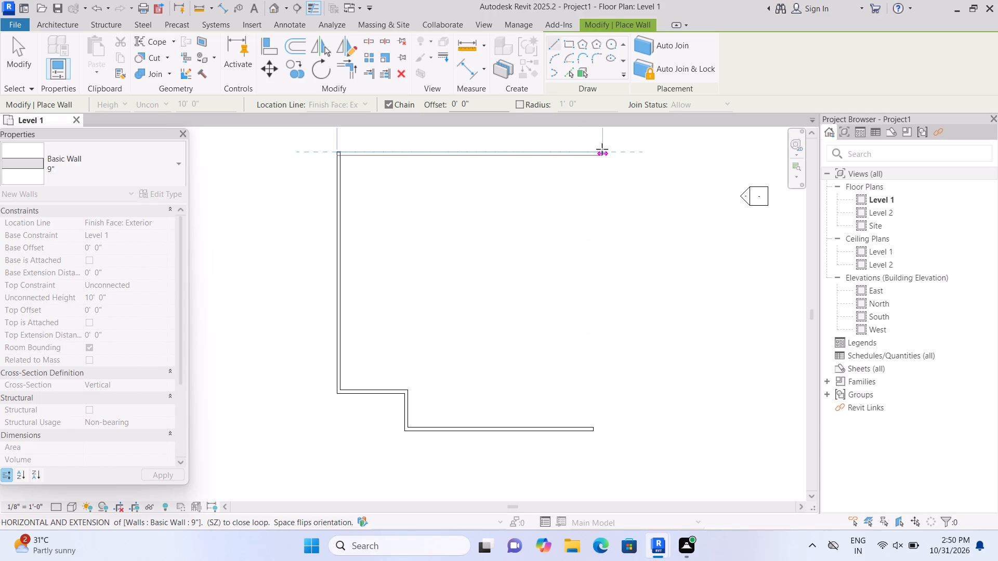
{"action": "scroll", "coordinate": [599, 151], "scroll_direction": "up", "scroll_amount": 1}
{"action": "middle_click_drag", "start_coordinate": [599, 151], "coordinate": [548, 161]}
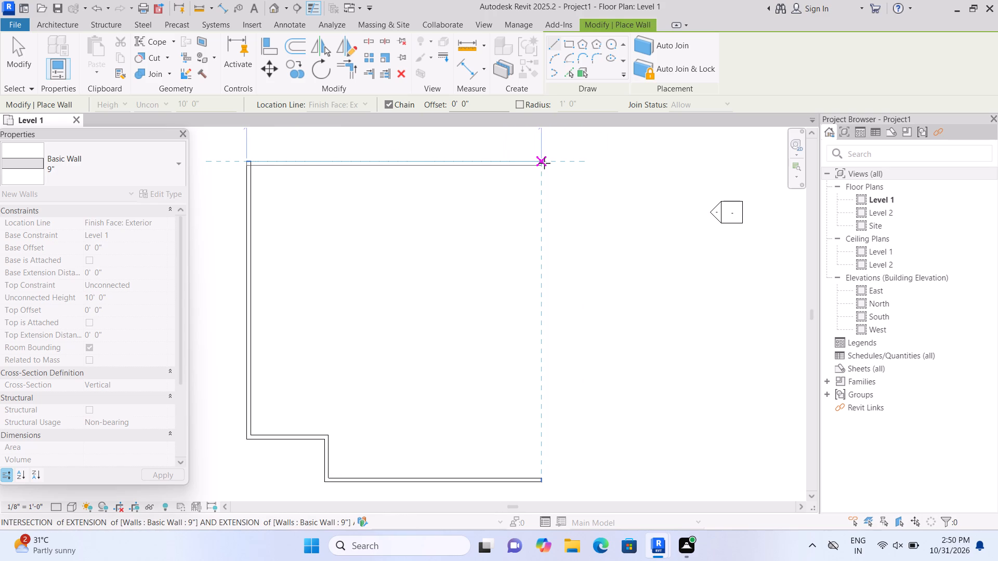
{"action": "double_click", "coordinate": [544, 163]}
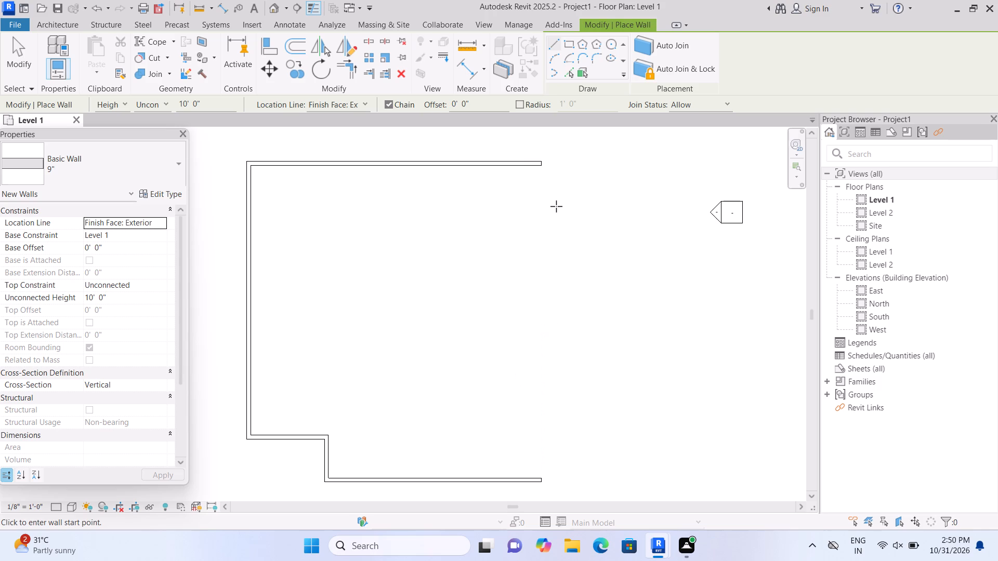
{"action": "left_click", "coordinate": [543, 164]}
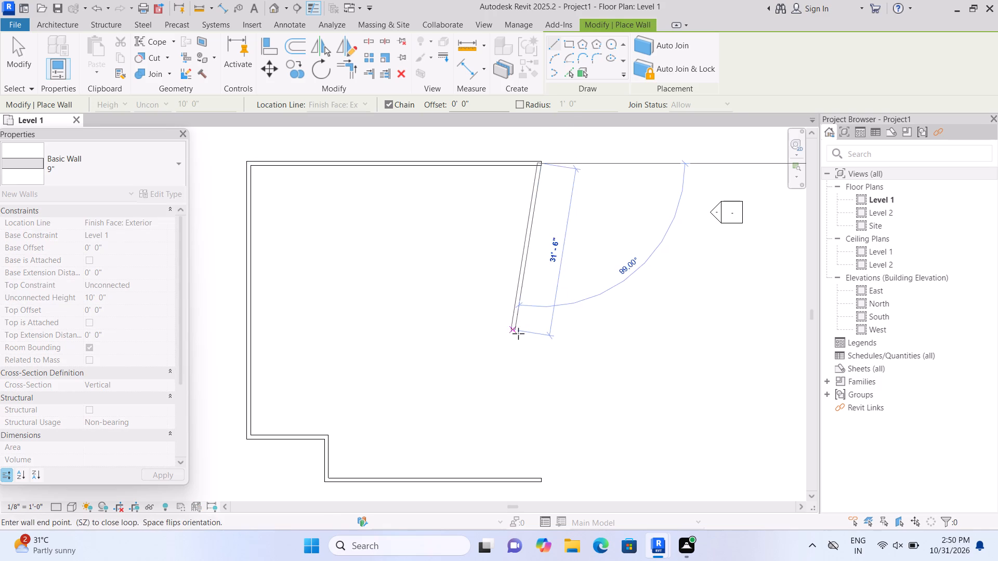
{"action": "left_click", "coordinate": [539, 476]}
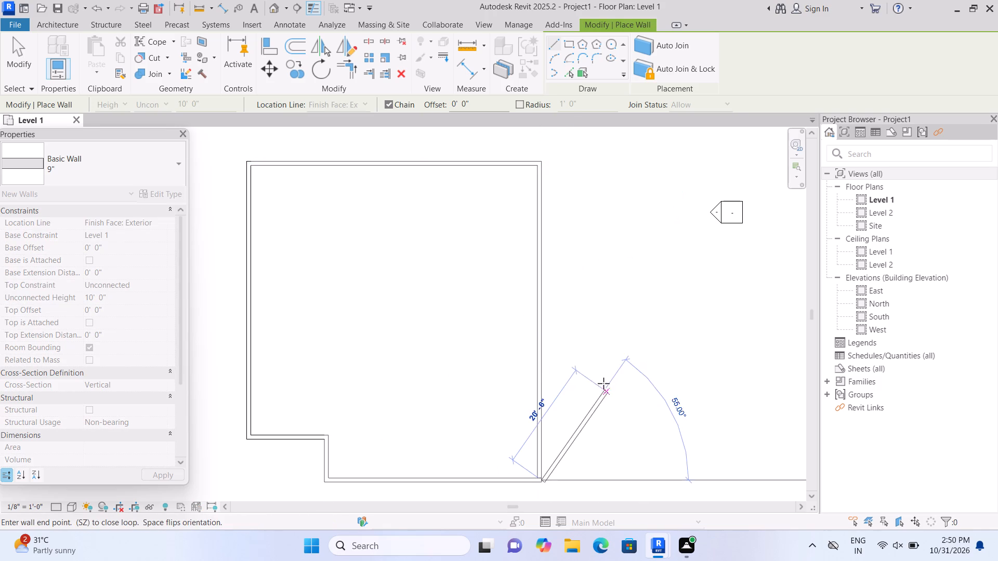
{"action": "key", "text": "Escape"}
Open the default 3D view of the walls and set its visual style to Shaded.
{"action": "scroll", "coordinate": [406, 361], "scroll_direction": "up", "scroll_amount": 1}
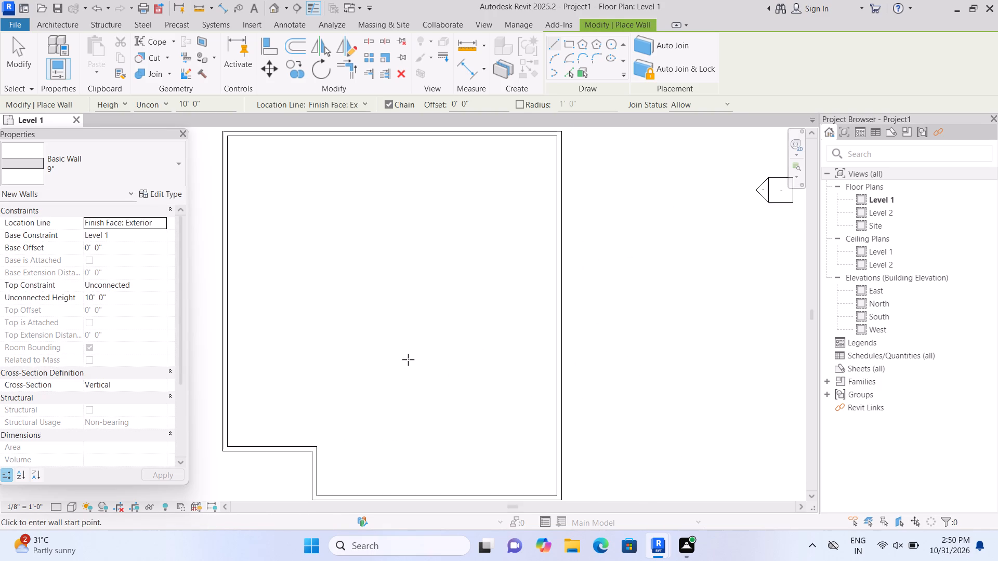
{"action": "scroll", "coordinate": [410, 358], "scroll_direction": "down", "scroll_amount": 2}
{"action": "left_click", "coordinate": [273, 9]}
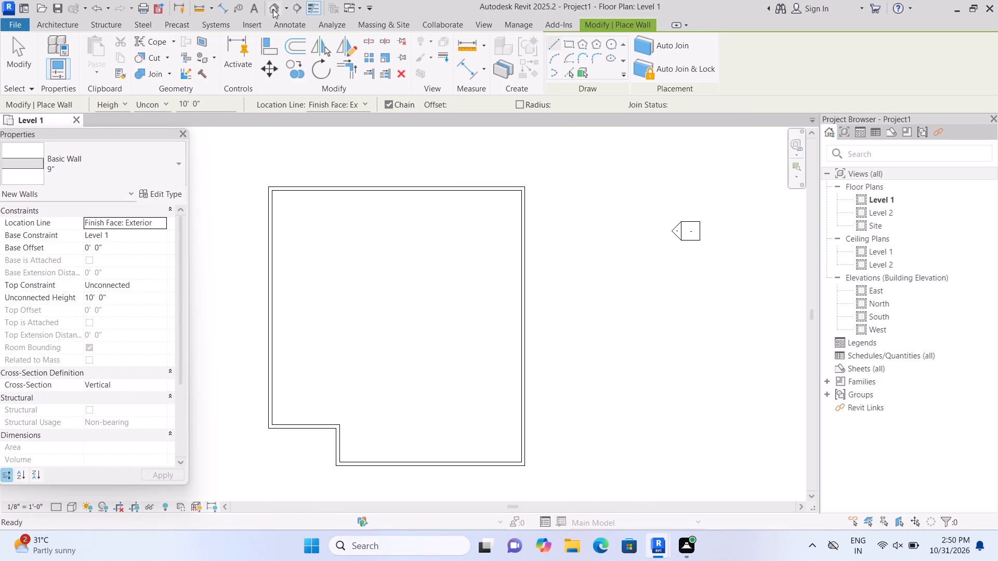
{"action": "scroll", "coordinate": [353, 376], "scroll_direction": "up", "scroll_amount": 4}
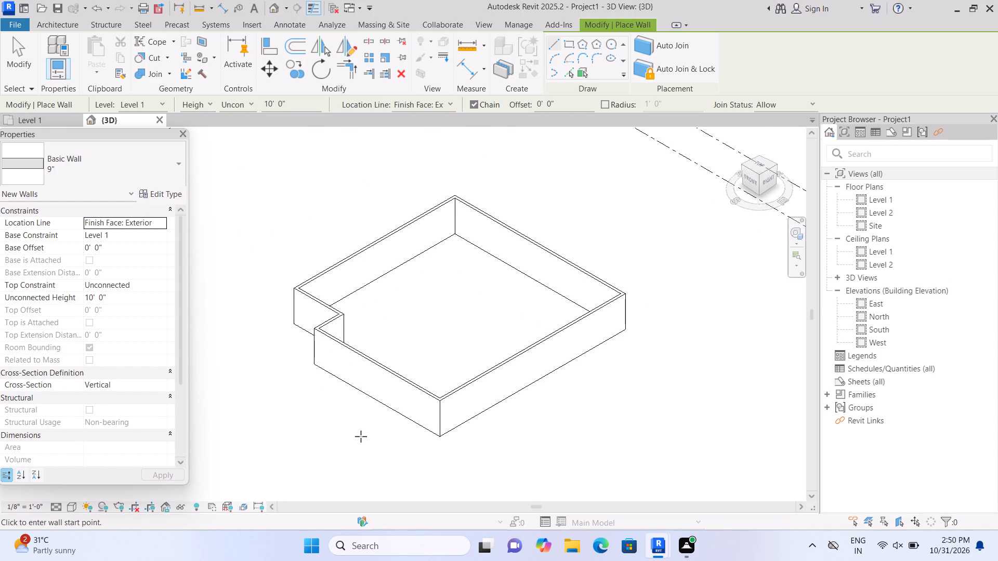
{"action": "scroll", "coordinate": [362, 436], "scroll_direction": "up", "scroll_amount": 2}
{"action": "left_click", "coordinate": [71, 507]}
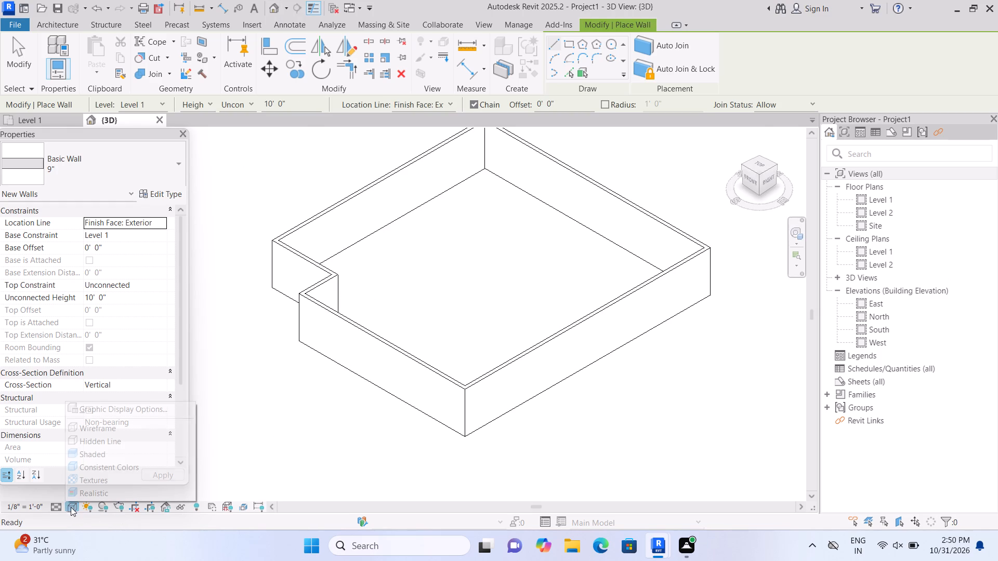
{"action": "left_click", "coordinate": [109, 455]}
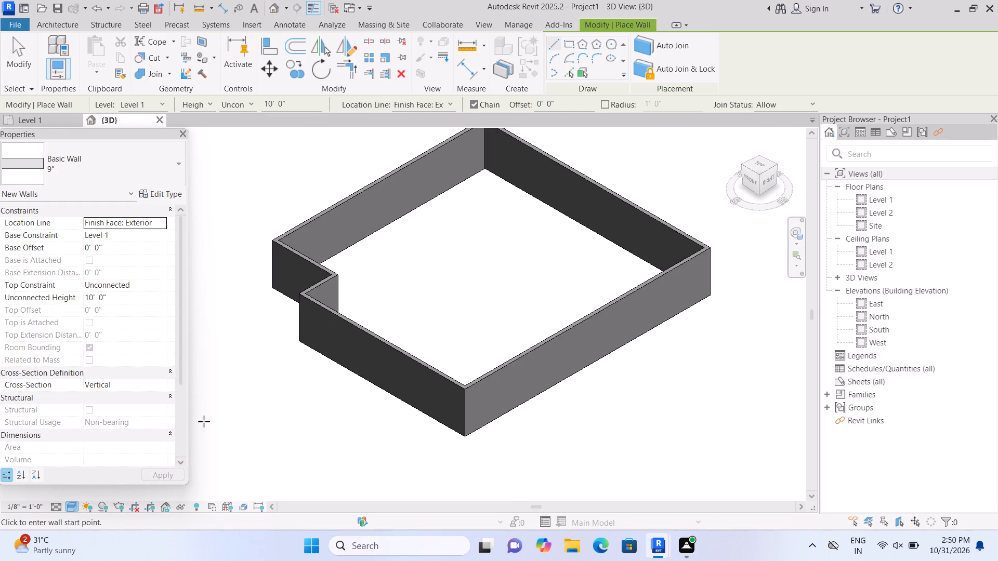
{"action": "scroll", "coordinate": [216, 413], "scroll_direction": "down", "scroll_amount": 4}
{"action": "middle_click_drag", "start_coordinate": [281, 407], "coordinate": [367, 405]}
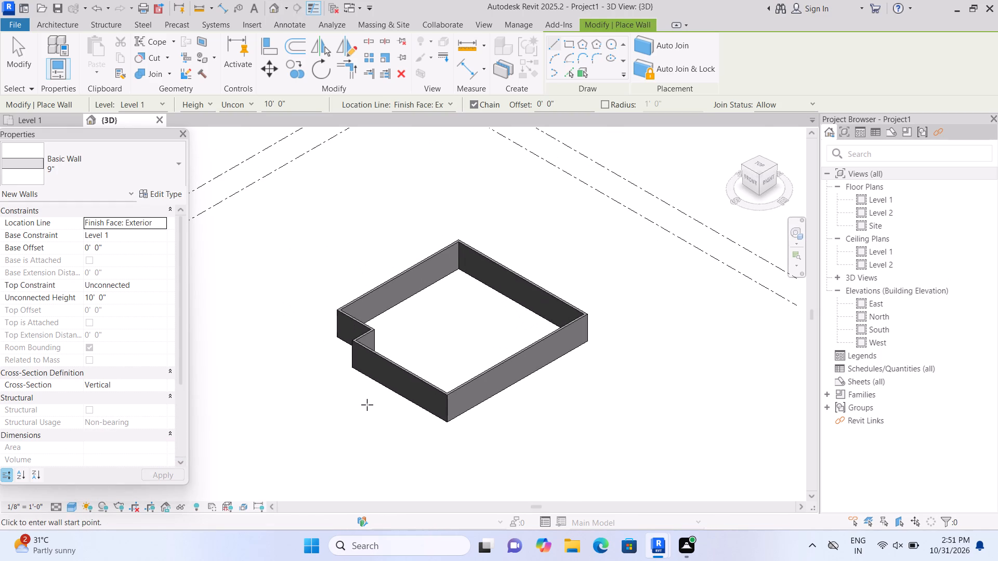
{"action": "scroll", "coordinate": [367, 403], "scroll_direction": "up", "scroll_amount": 2}
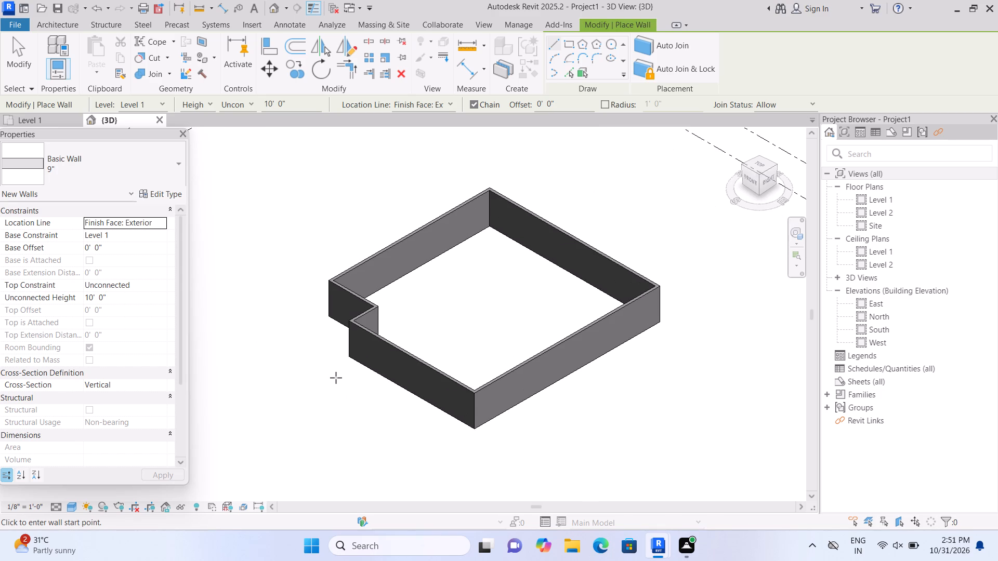
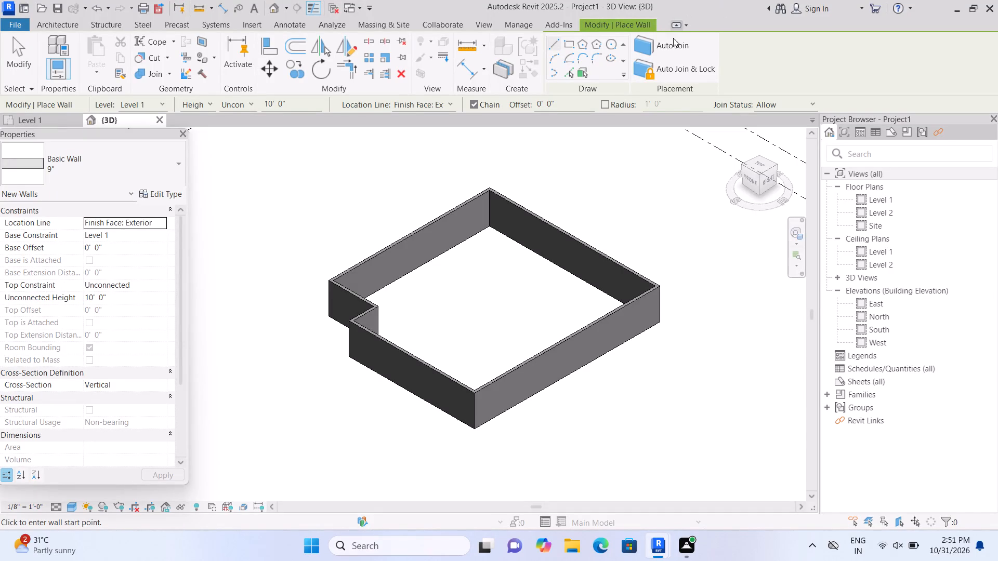
Return to the Level 1 floor plan showing the closed wall outline.
{"action": "scroll", "coordinate": [632, 184], "scroll_direction": "down", "scroll_amount": 2}
{"action": "scroll", "coordinate": [478, 323], "scroll_direction": "down", "scroll_amount": 4}
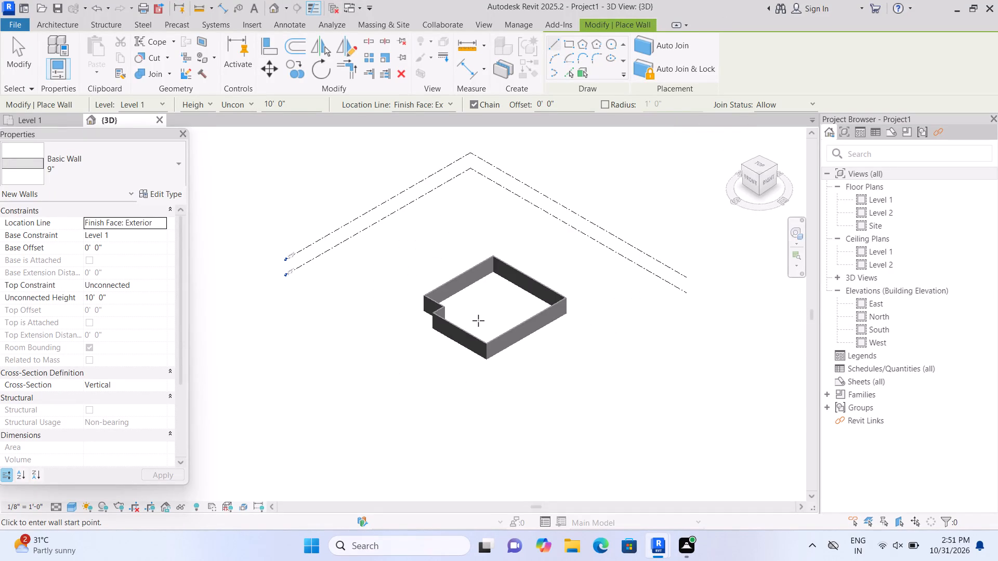
{"action": "scroll", "coordinate": [497, 295], "scroll_direction": "up", "scroll_amount": 3}
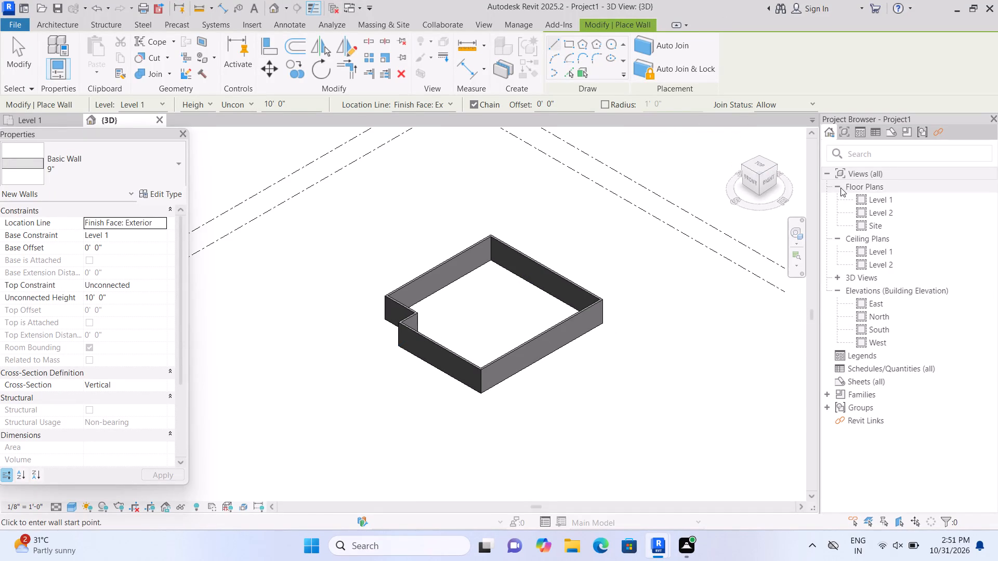
{"action": "double_click", "coordinate": [863, 196]}
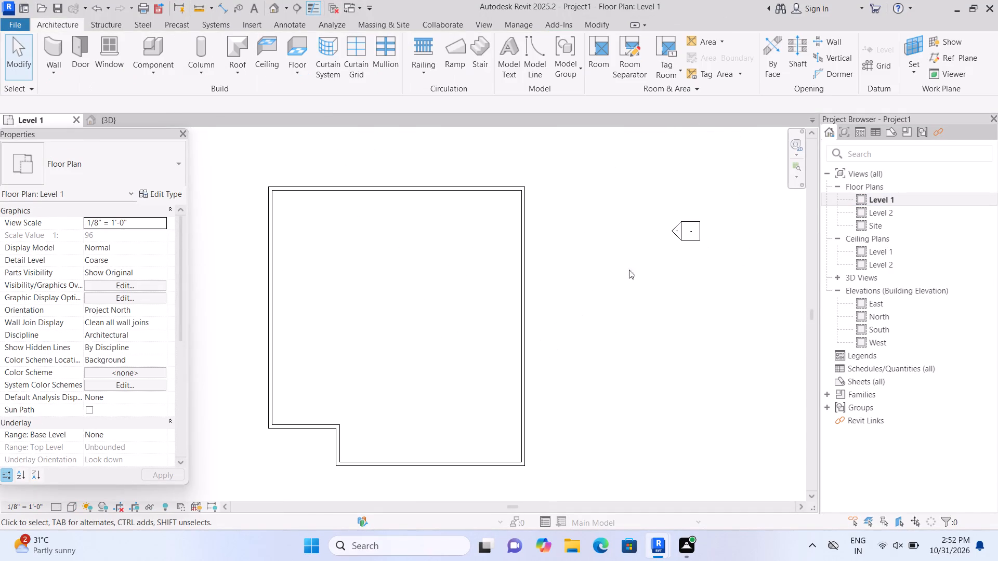
{"action": "scroll", "coordinate": [619, 268], "scroll_direction": "down", "scroll_amount": 3}
{"action": "scroll", "coordinate": [399, 397], "scroll_direction": "up", "scroll_amount": 1}
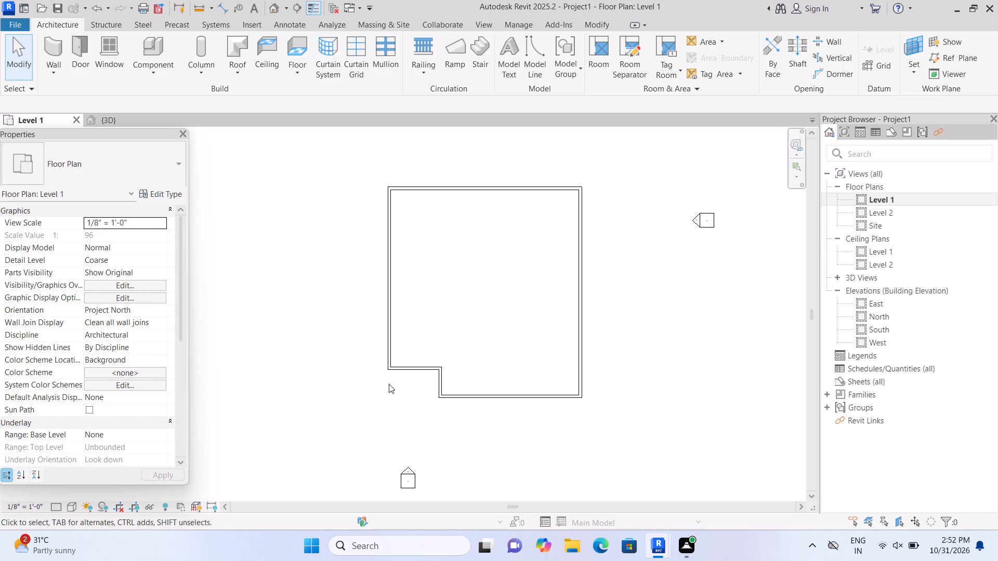
Draw a 9" wall south from the outline's outer southwest corner, ending level with the south wall, and end the chain there.
{"action": "left_click", "coordinate": [58, 52]}
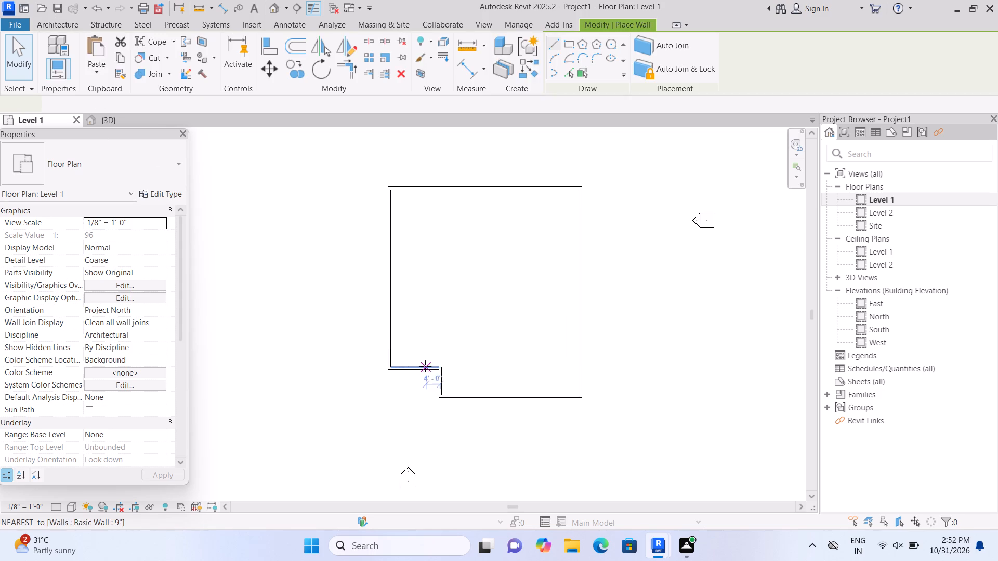
{"action": "middle_click_drag", "start_coordinate": [395, 426], "coordinate": [361, 395]}
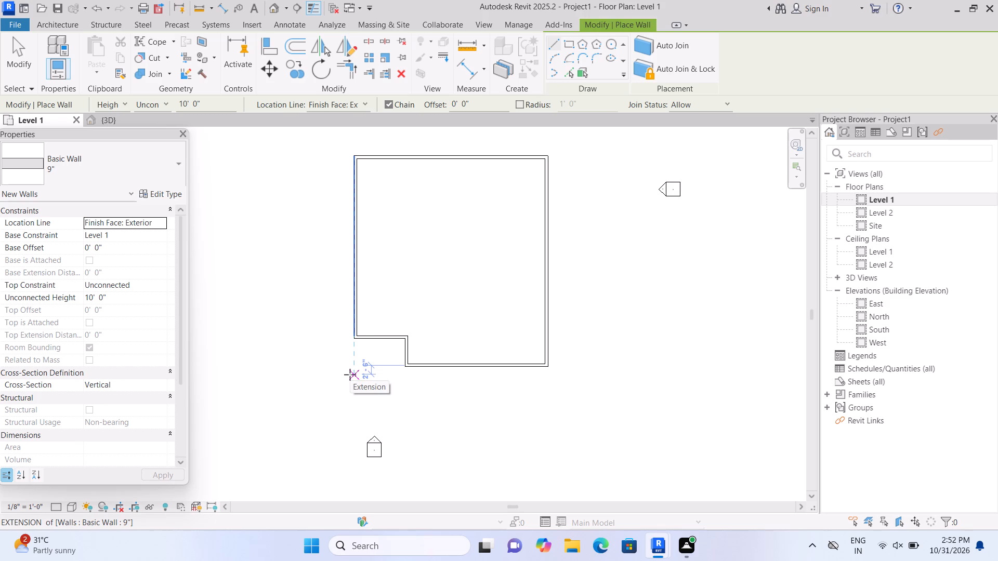
{"action": "middle_click_drag", "start_coordinate": [347, 394], "coordinate": [328, 389]}
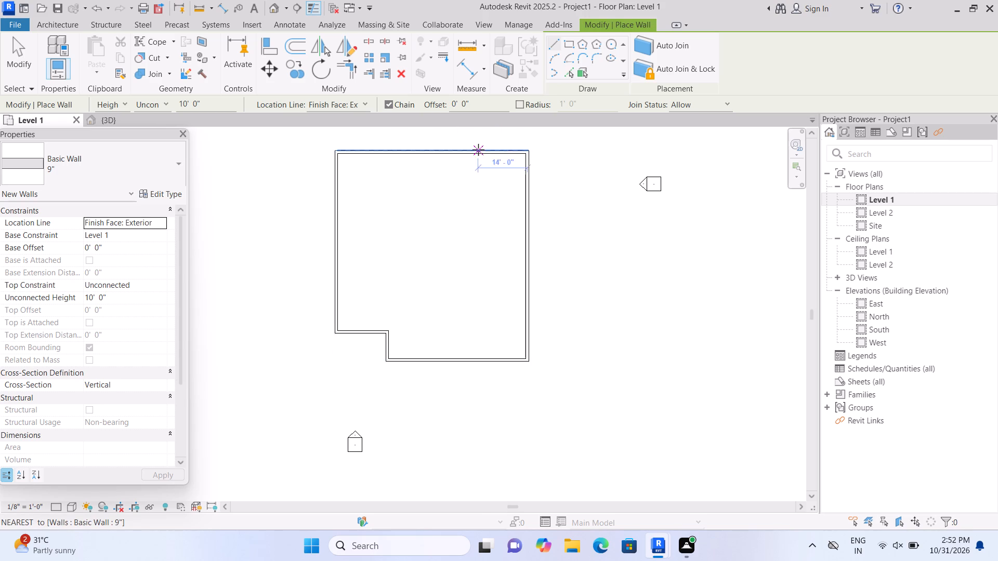
{"action": "middle_click", "coordinate": [337, 337]}
{"action": "middle_click_drag", "start_coordinate": [411, 407], "coordinate": [477, 423]}
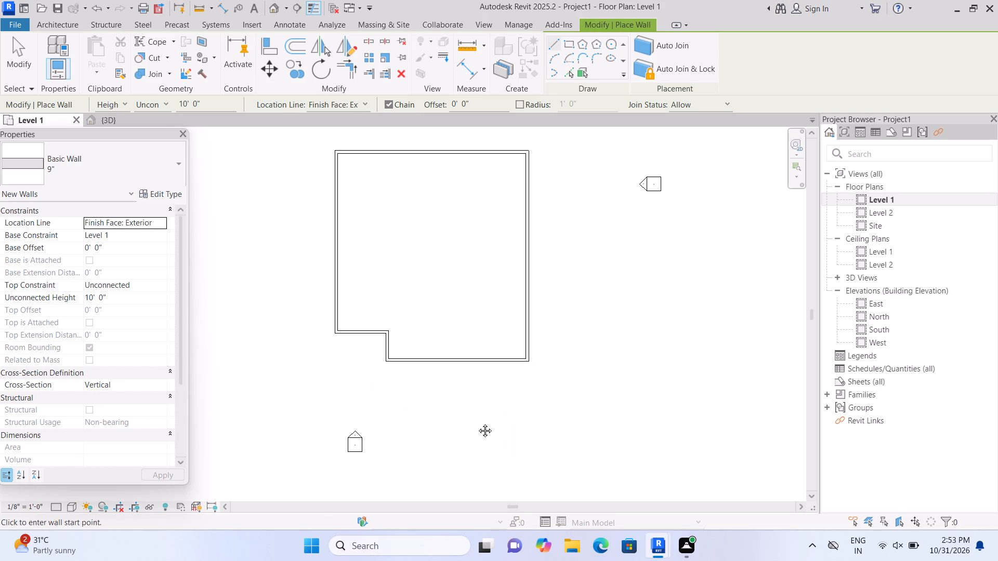
{"action": "middle_click_drag", "start_coordinate": [477, 423], "coordinate": [658, 466]}
{"action": "scroll", "coordinate": [703, 368], "scroll_direction": "up", "scroll_amount": 4}
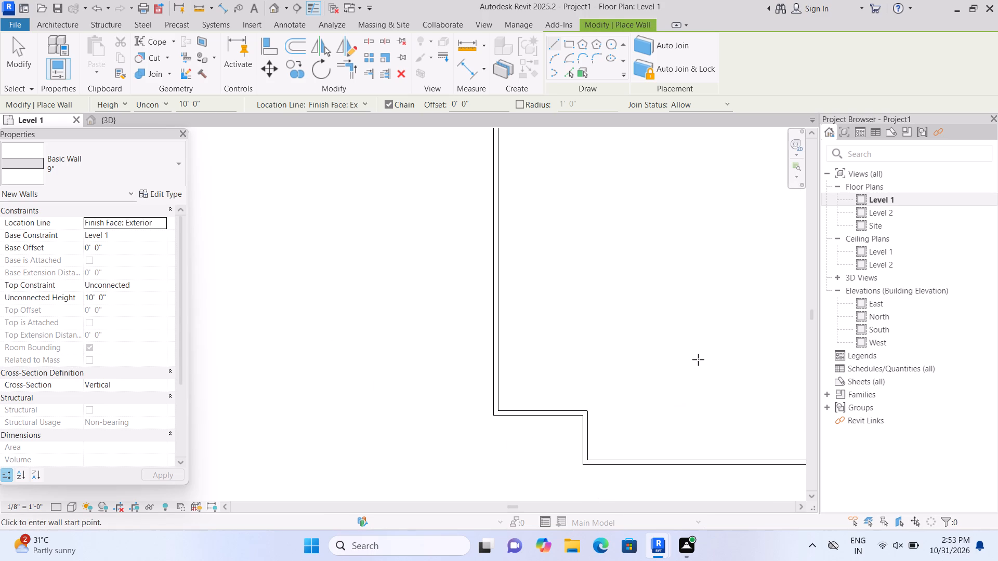
{"action": "scroll", "coordinate": [698, 359], "scroll_direction": "down", "scroll_amount": 4}
{"action": "middle_click_drag", "start_coordinate": [690, 367], "coordinate": [601, 386]}
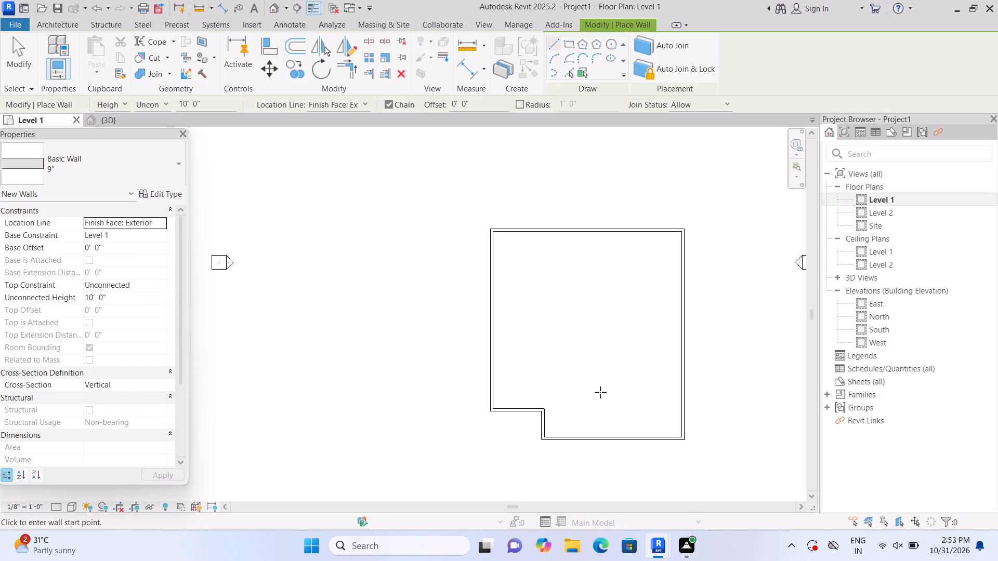
{"action": "left_click", "coordinate": [491, 407]}
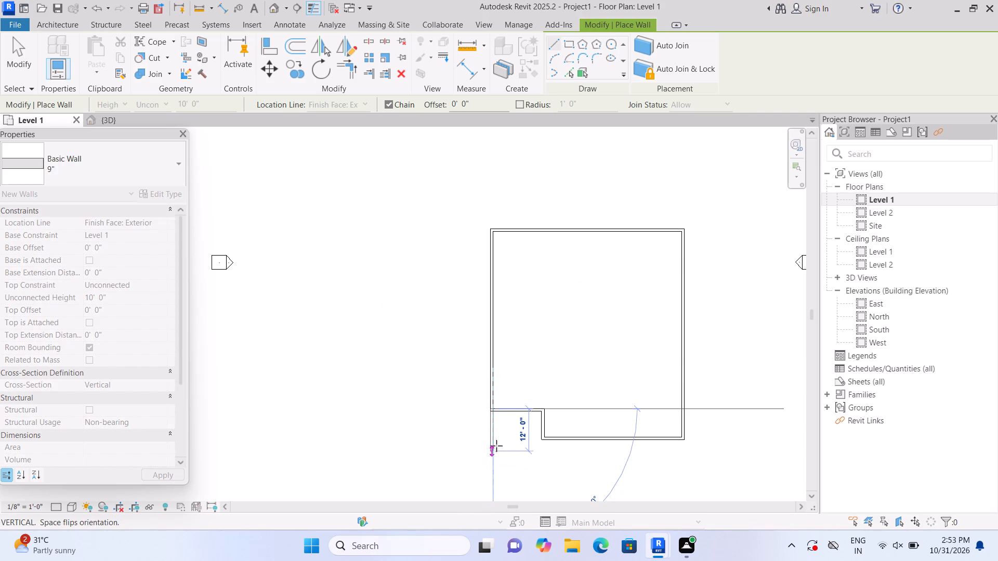
{"action": "left_click", "coordinate": [498, 439]}
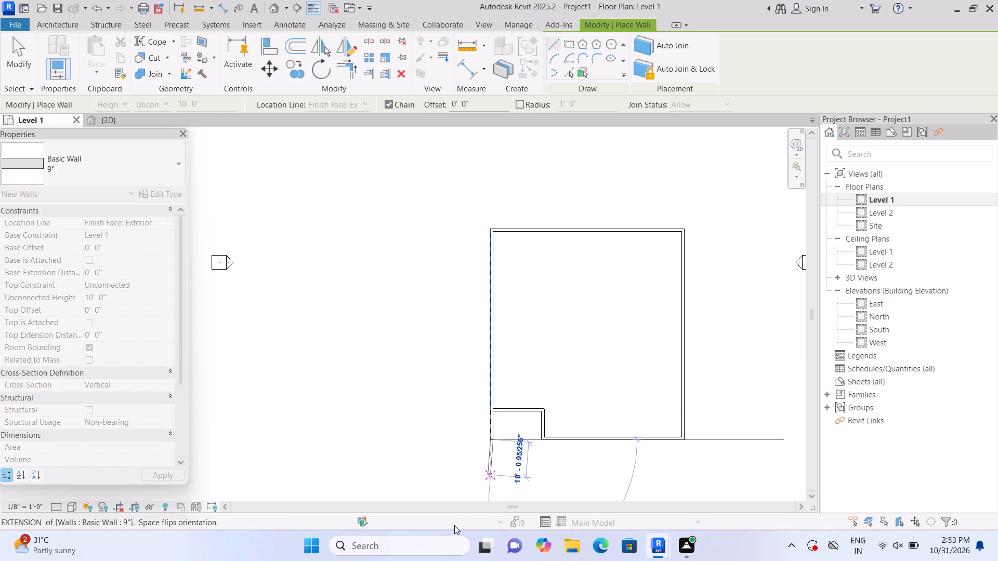
{"action": "key", "text": "Escape"}
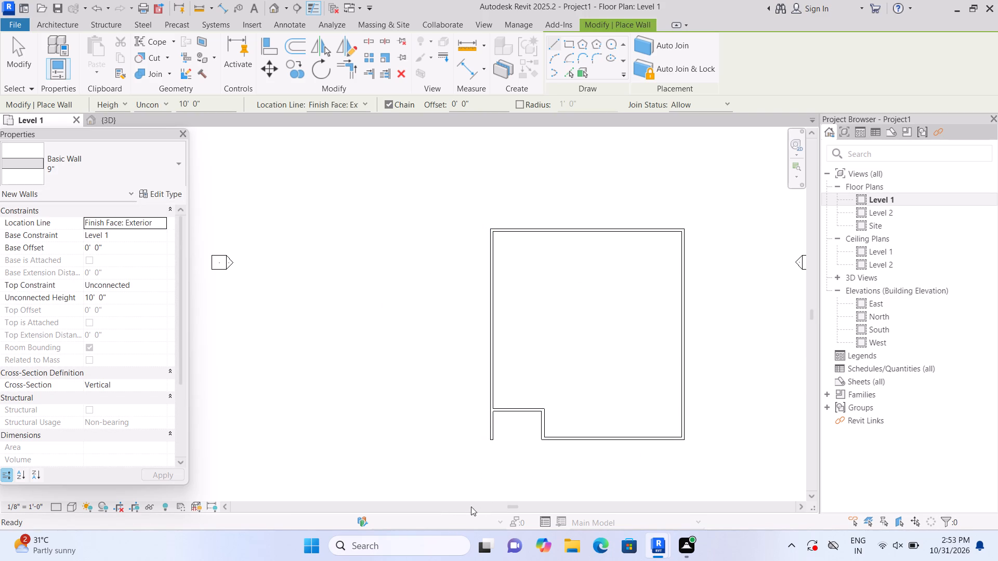
Draw a 2'-0" Curtain Wall 1 along the centerline of the recessed corner's horizontal wall, about 1' from its west end.
{"action": "scroll", "coordinate": [503, 514], "scroll_direction": "up", "scroll_amount": 13}
{"action": "scroll", "coordinate": [517, 440], "scroll_direction": "down", "scroll_amount": 2}
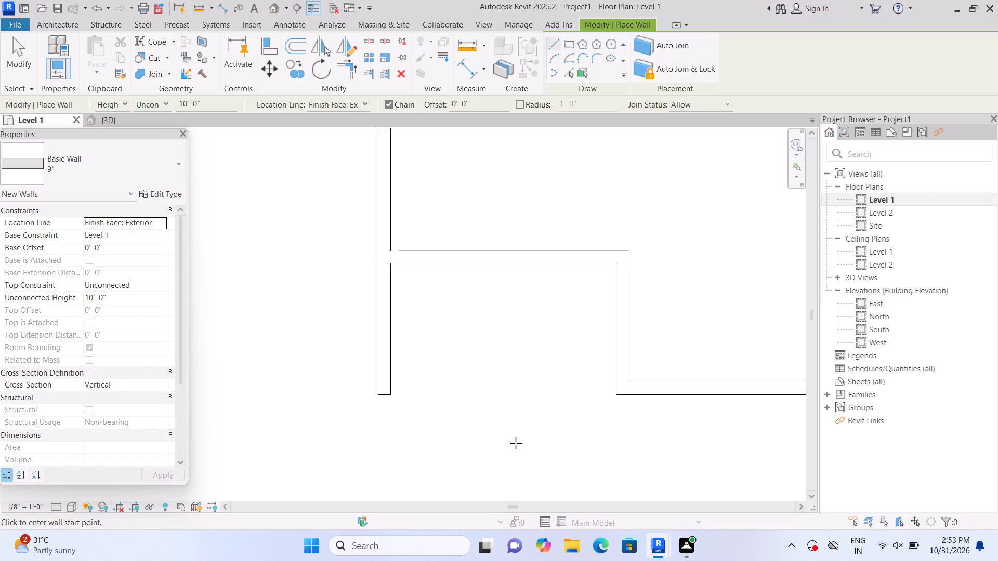
{"action": "scroll", "coordinate": [516, 443], "scroll_direction": "down", "scroll_amount": 10}
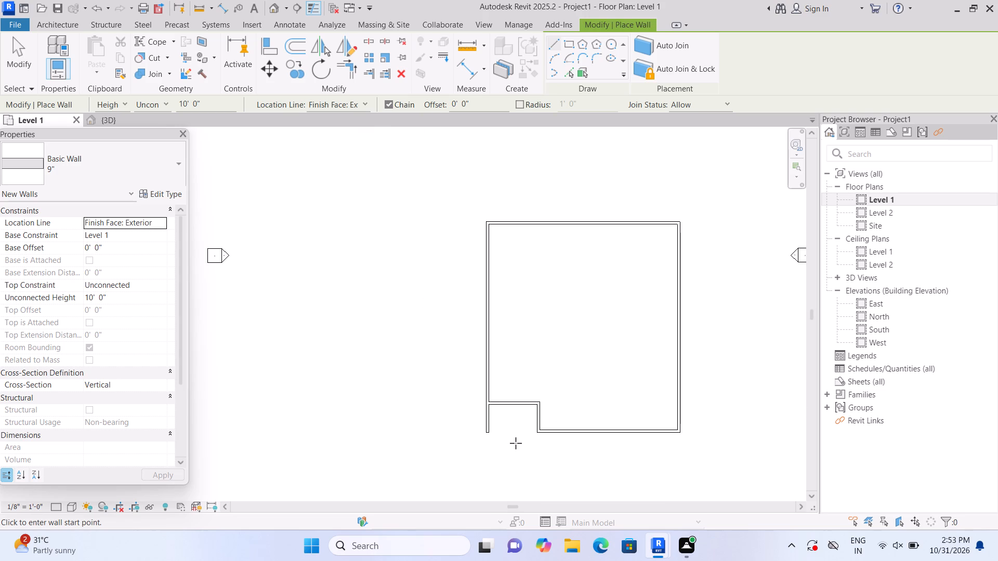
{"action": "scroll", "coordinate": [515, 443], "scroll_direction": "up", "scroll_amount": 1}
{"action": "middle_click_drag", "start_coordinate": [503, 448], "coordinate": [460, 466]}
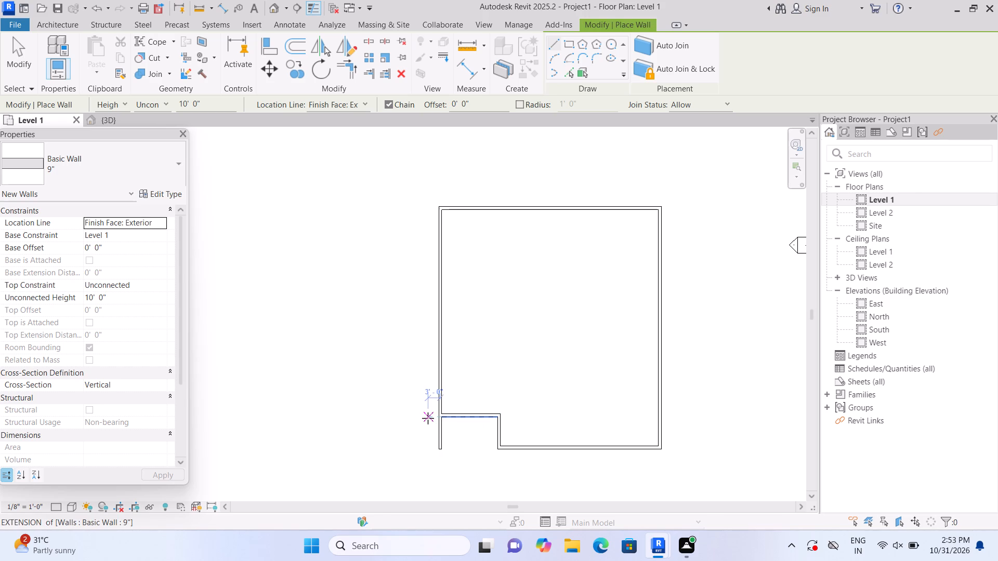
{"action": "scroll", "coordinate": [424, 461], "scroll_direction": "up", "scroll_amount": 11}
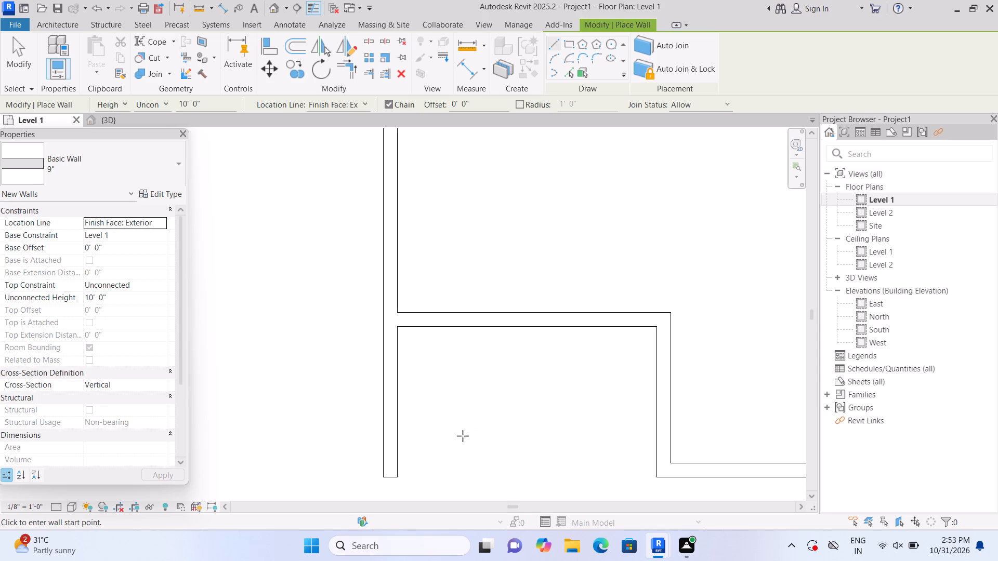
{"action": "scroll", "coordinate": [463, 436], "scroll_direction": "down", "scroll_amount": 2}
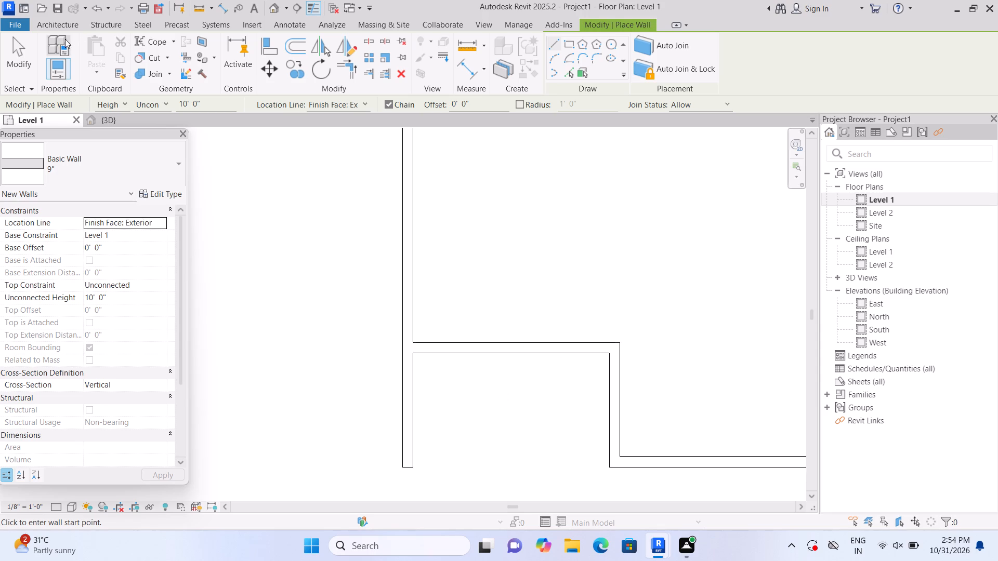
{"action": "left_click", "coordinate": [69, 23]}
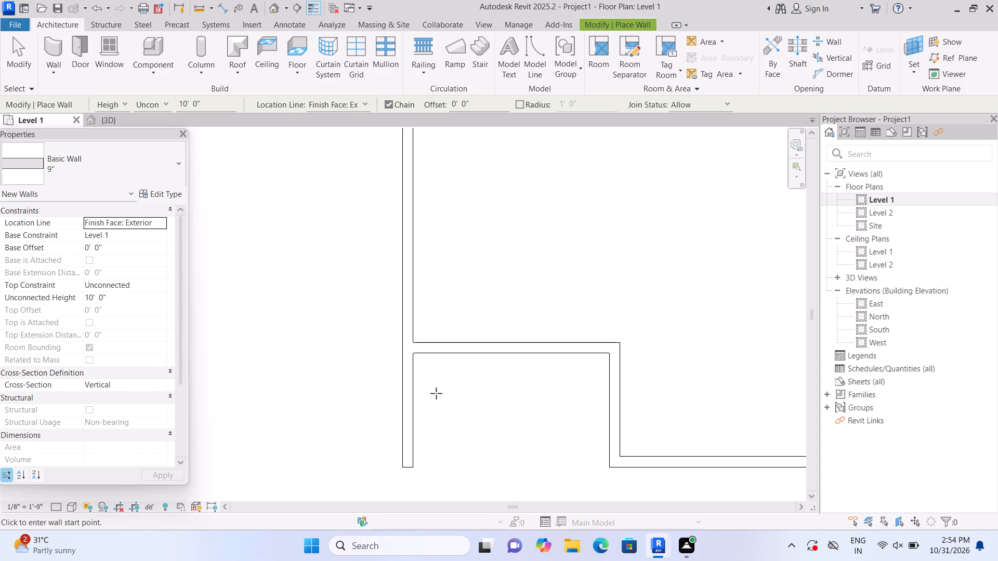
{"action": "scroll", "coordinate": [436, 393], "scroll_direction": "down", "scroll_amount": 3}
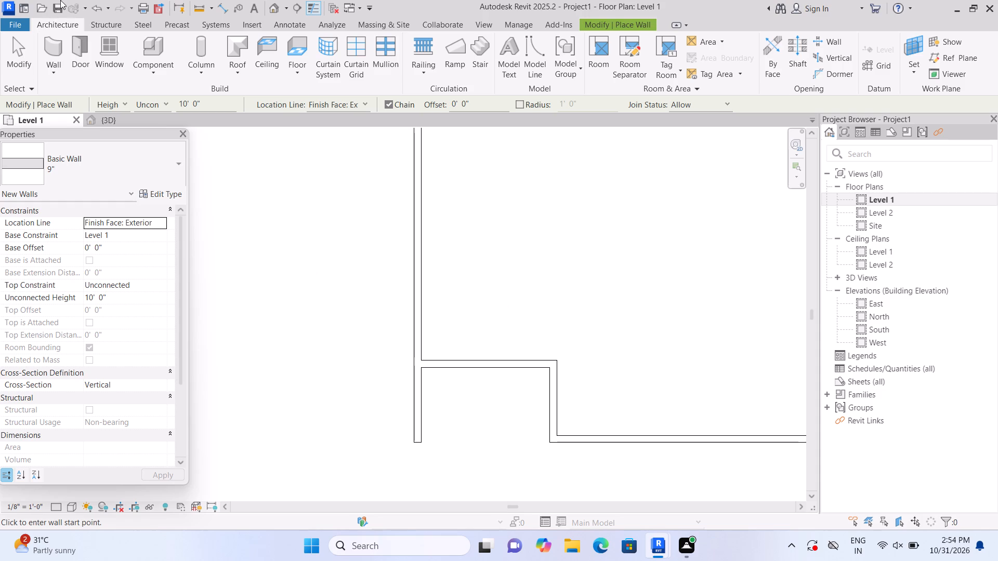
{"action": "left_click", "coordinate": [55, 41]}
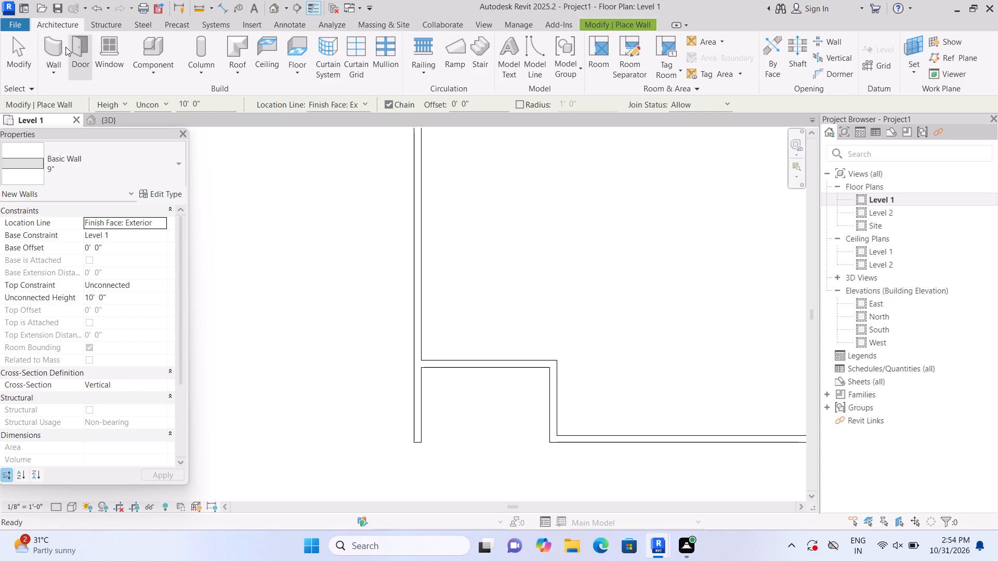
{"action": "left_click", "coordinate": [154, 163]}
{"action": "scroll", "coordinate": [104, 418], "scroll_direction": "down", "scroll_amount": 6}
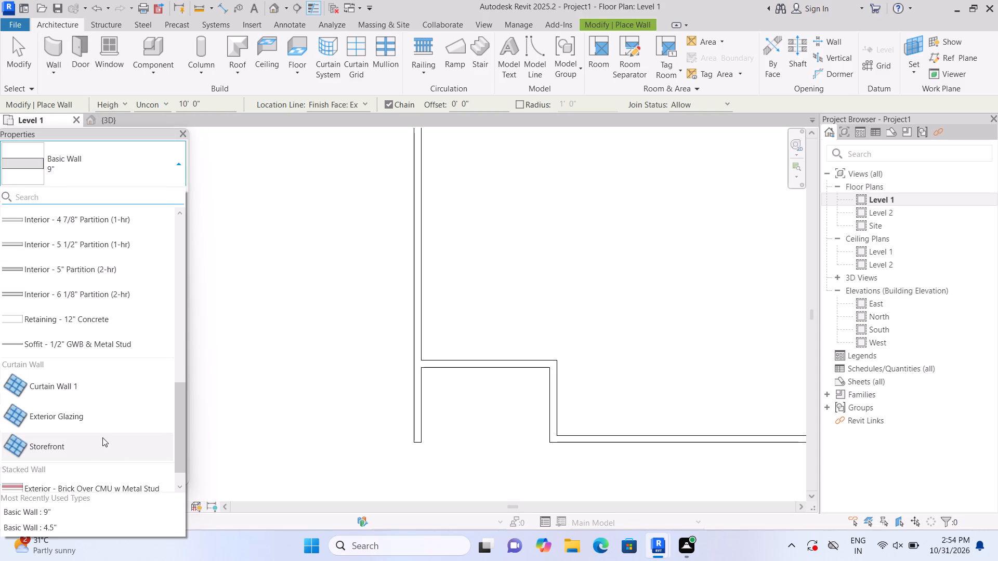
{"action": "scroll", "coordinate": [102, 437], "scroll_direction": "down", "scroll_amount": 3}
{"action": "left_click", "coordinate": [101, 362]}
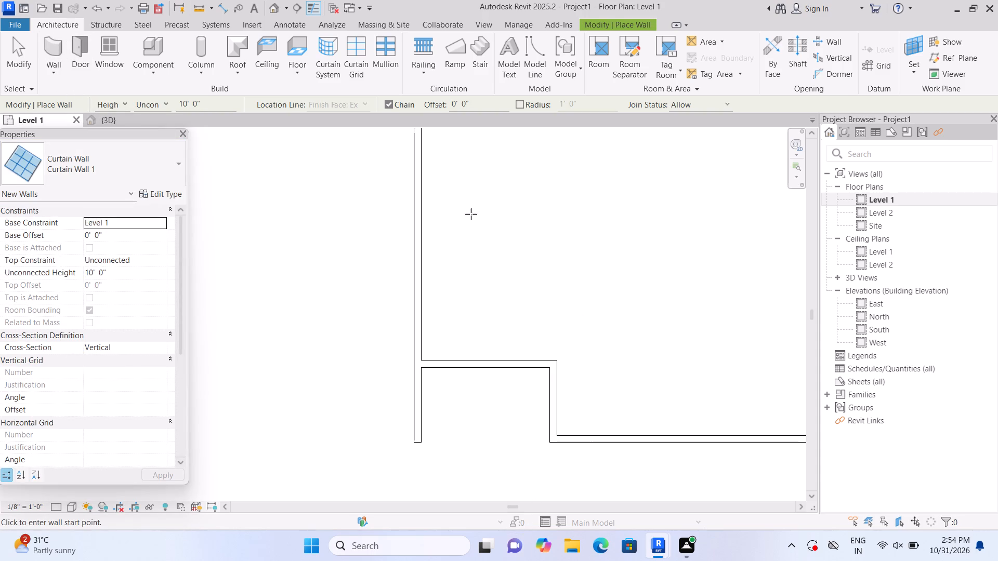
{"action": "left_click", "coordinate": [428, 359]}
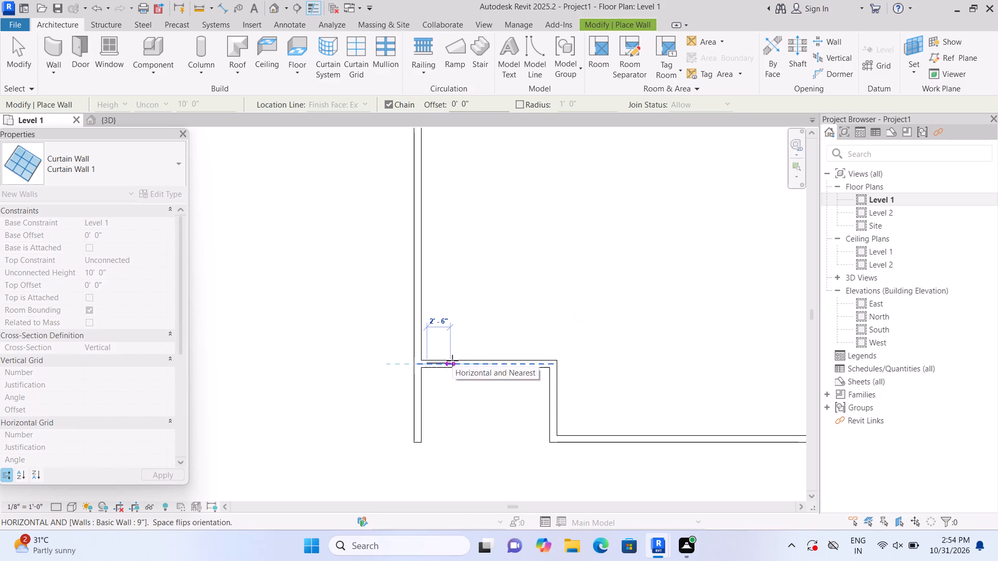
{"action": "left_click", "coordinate": [445, 362]}
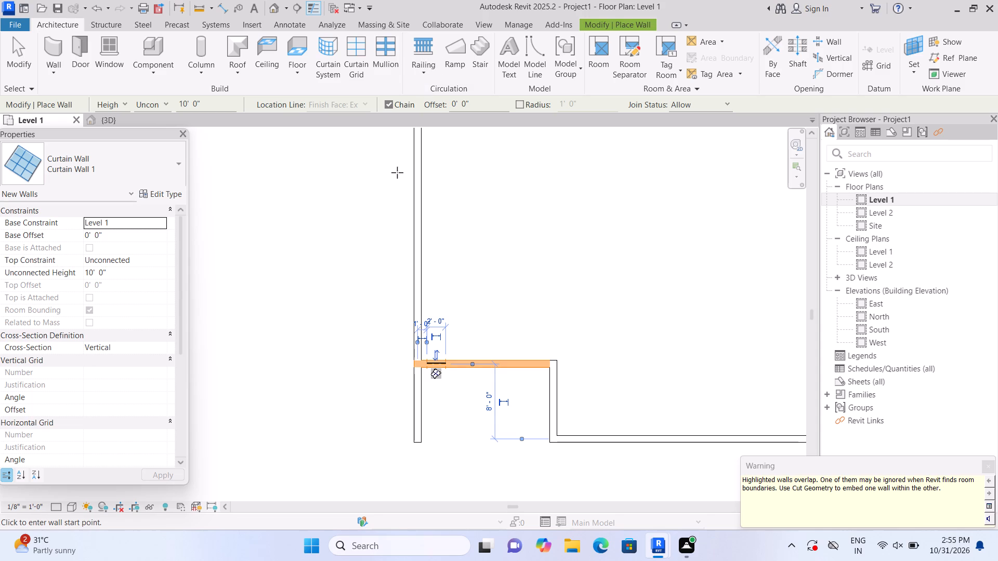
Cut the 9" horizontal wall with the new curtain wall so the glazing is embedded in it.
{"action": "left_click", "coordinate": [523, 74]}
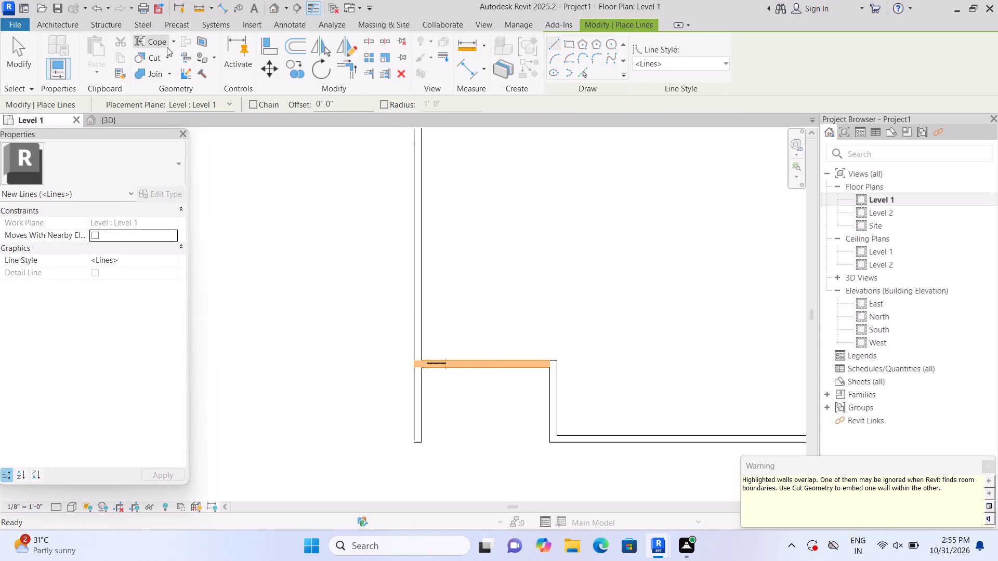
{"action": "left_click", "coordinate": [164, 62]}
{"action": "left_click", "coordinate": [173, 79]}
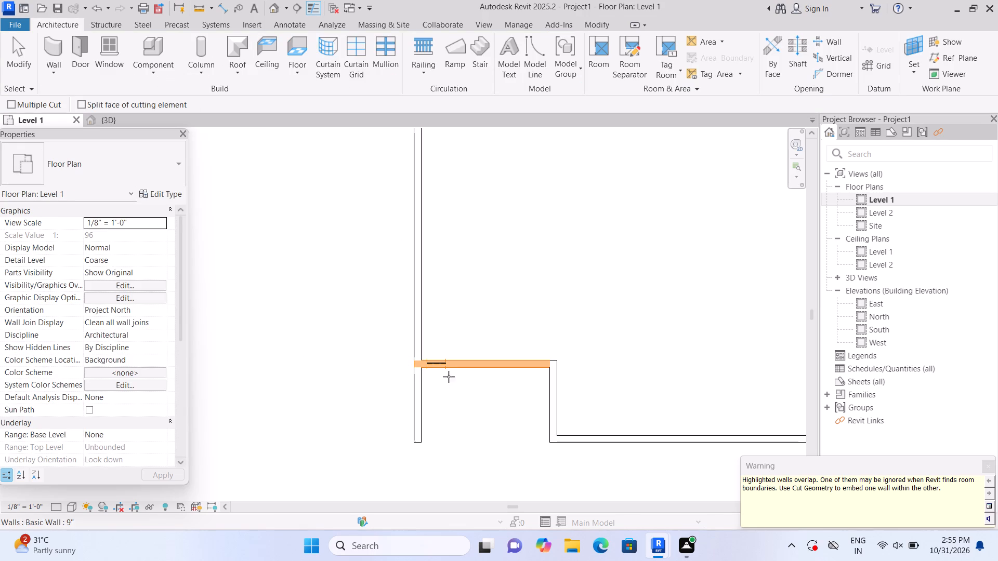
{"action": "left_click", "coordinate": [463, 368]}
{"action": "left_click", "coordinate": [434, 359]}
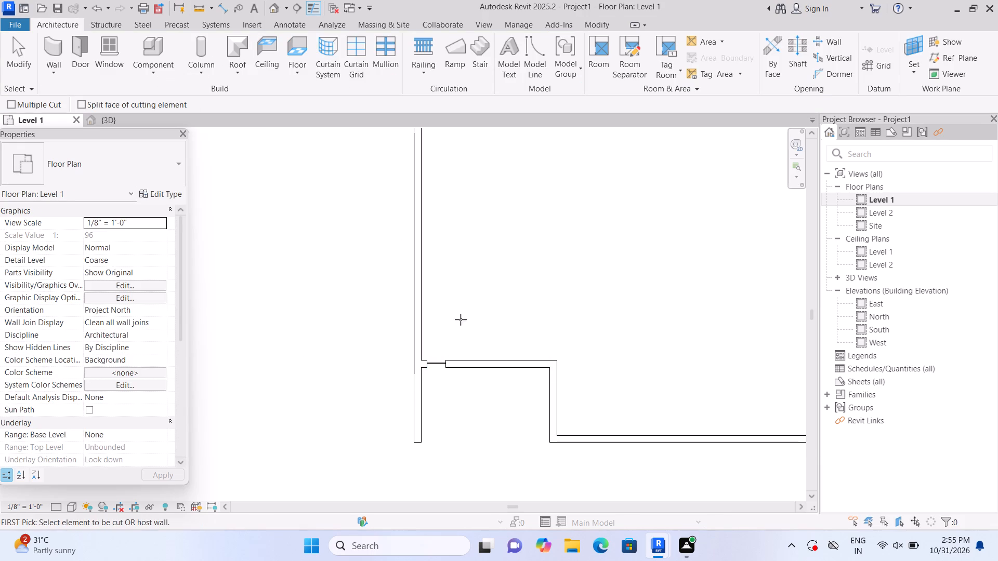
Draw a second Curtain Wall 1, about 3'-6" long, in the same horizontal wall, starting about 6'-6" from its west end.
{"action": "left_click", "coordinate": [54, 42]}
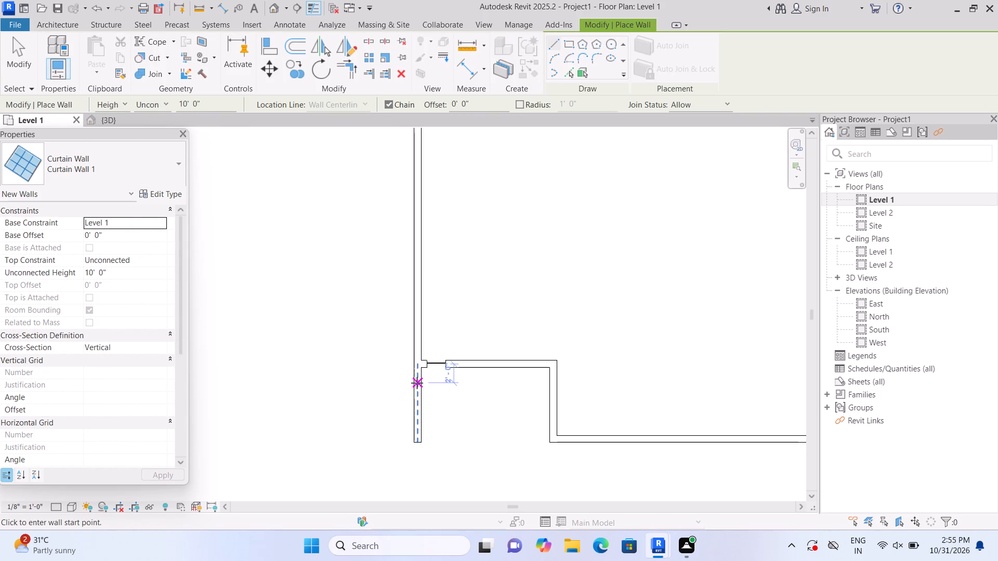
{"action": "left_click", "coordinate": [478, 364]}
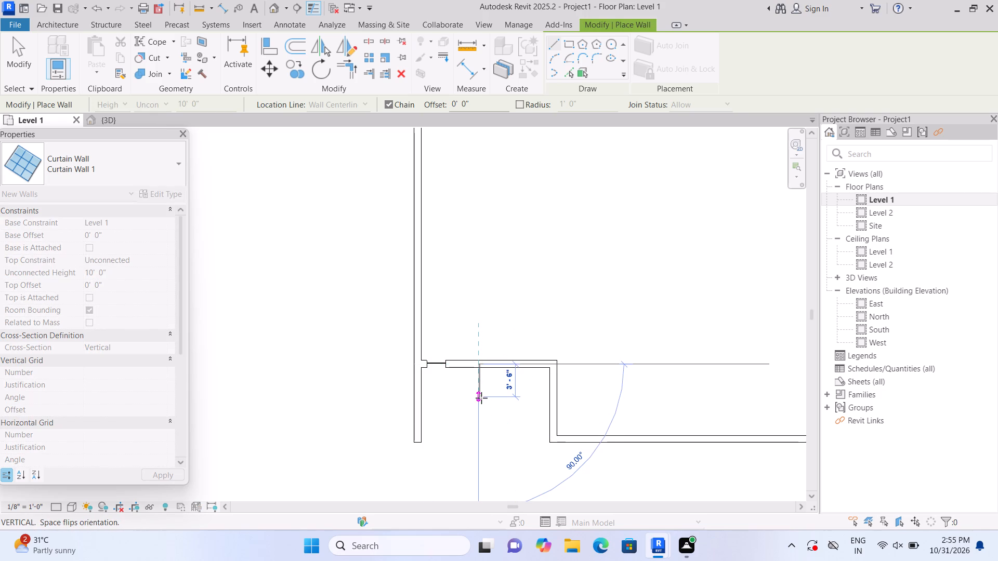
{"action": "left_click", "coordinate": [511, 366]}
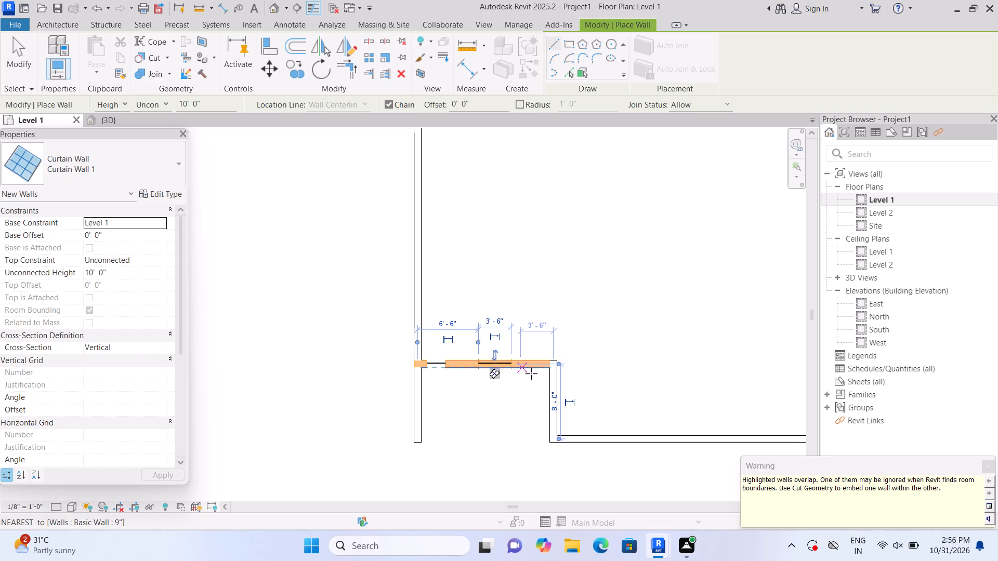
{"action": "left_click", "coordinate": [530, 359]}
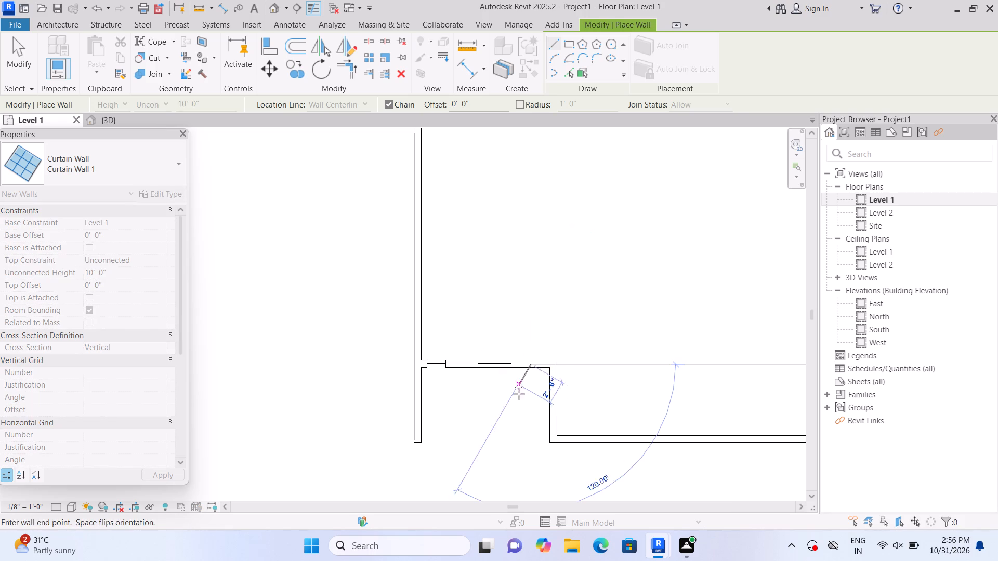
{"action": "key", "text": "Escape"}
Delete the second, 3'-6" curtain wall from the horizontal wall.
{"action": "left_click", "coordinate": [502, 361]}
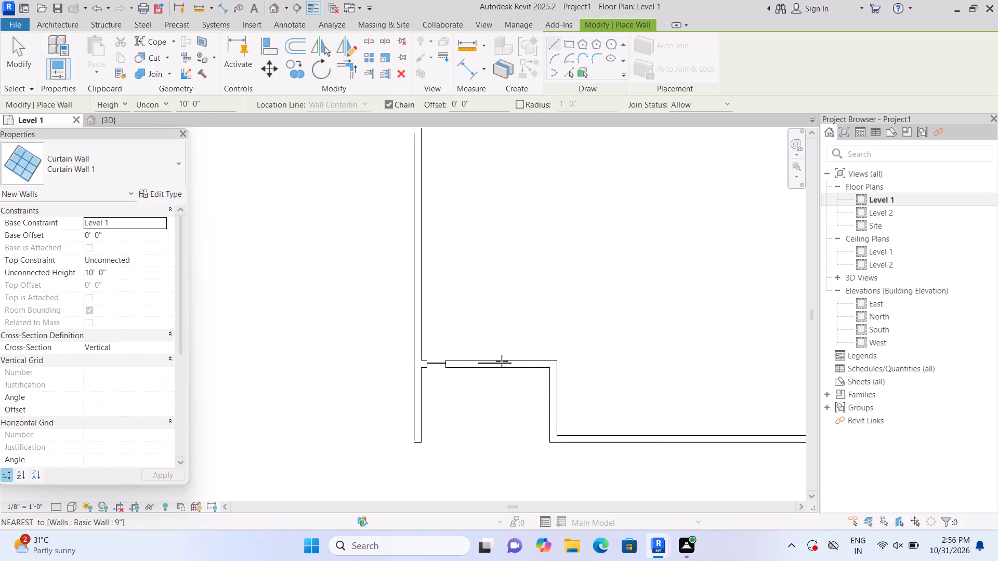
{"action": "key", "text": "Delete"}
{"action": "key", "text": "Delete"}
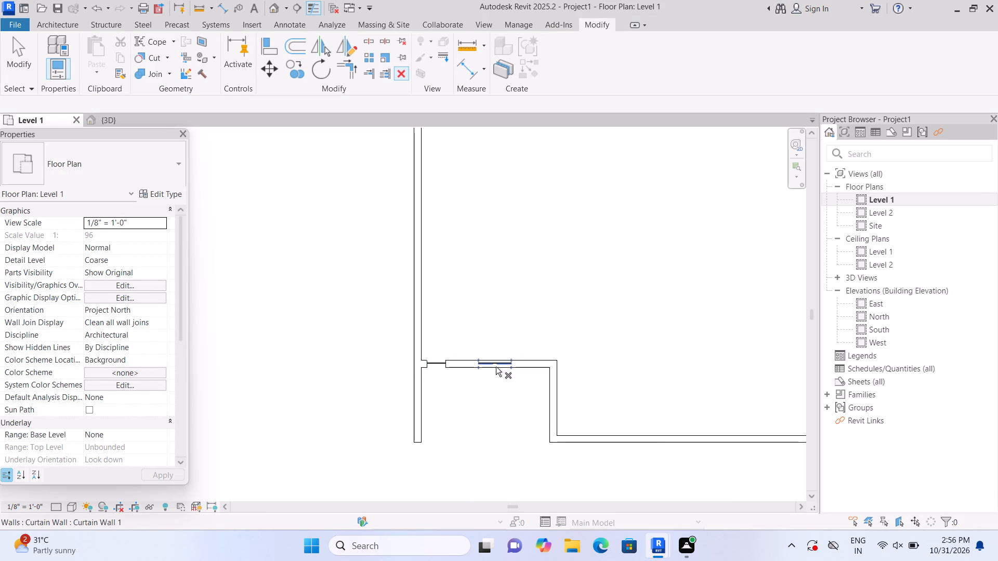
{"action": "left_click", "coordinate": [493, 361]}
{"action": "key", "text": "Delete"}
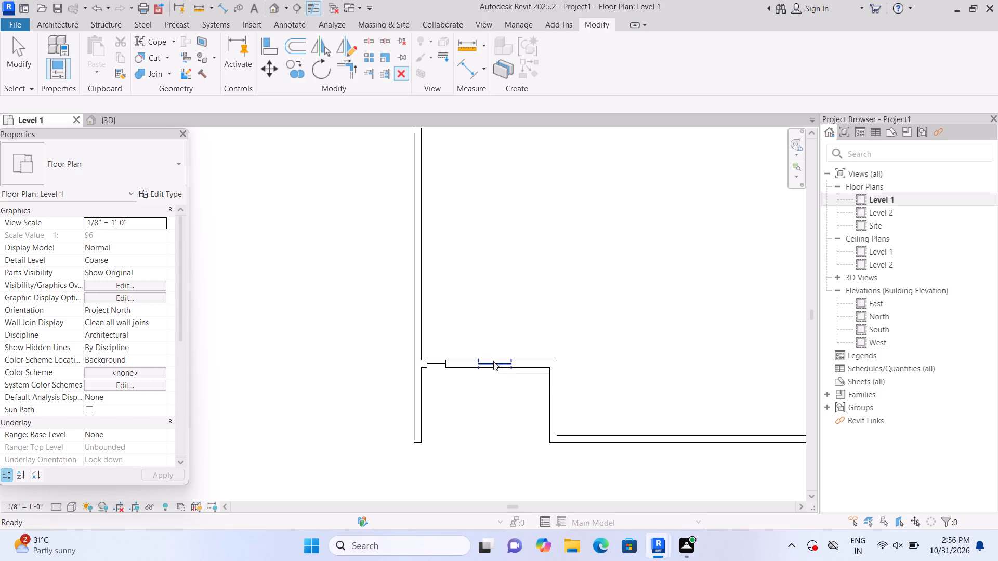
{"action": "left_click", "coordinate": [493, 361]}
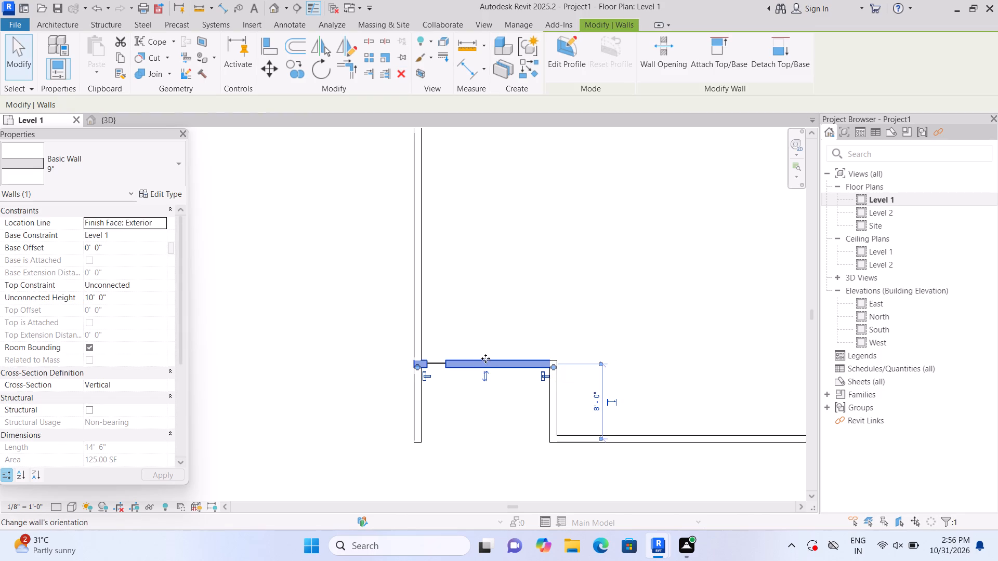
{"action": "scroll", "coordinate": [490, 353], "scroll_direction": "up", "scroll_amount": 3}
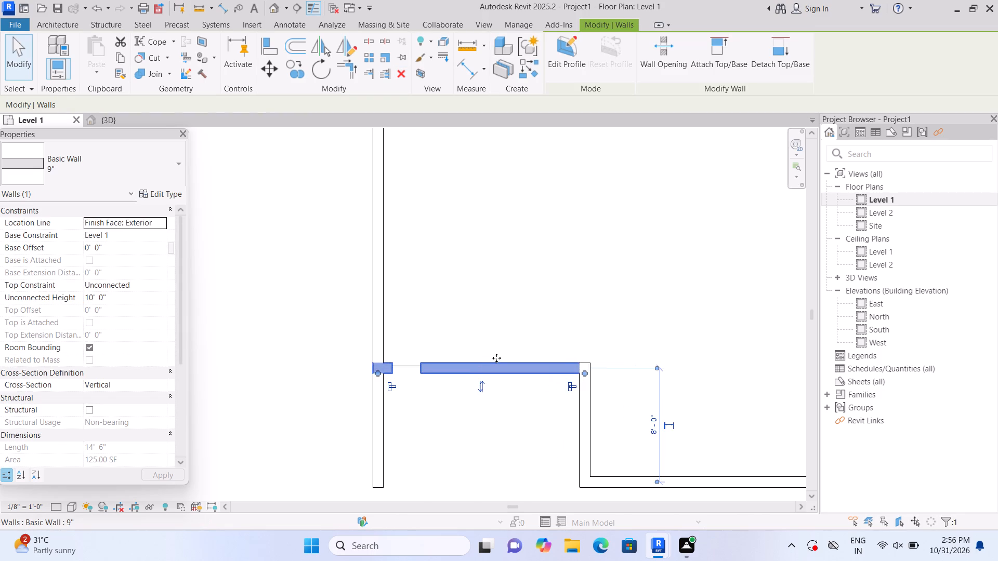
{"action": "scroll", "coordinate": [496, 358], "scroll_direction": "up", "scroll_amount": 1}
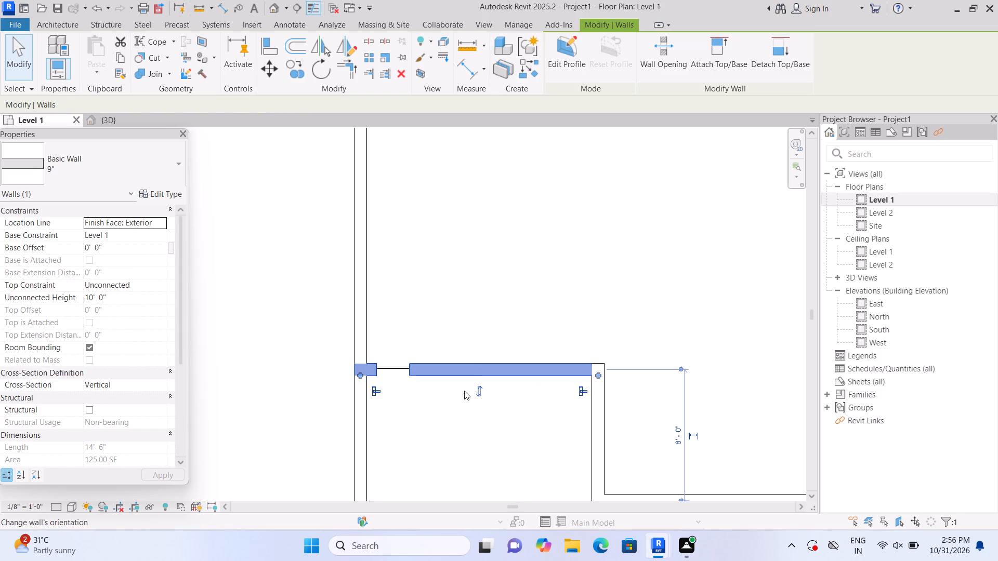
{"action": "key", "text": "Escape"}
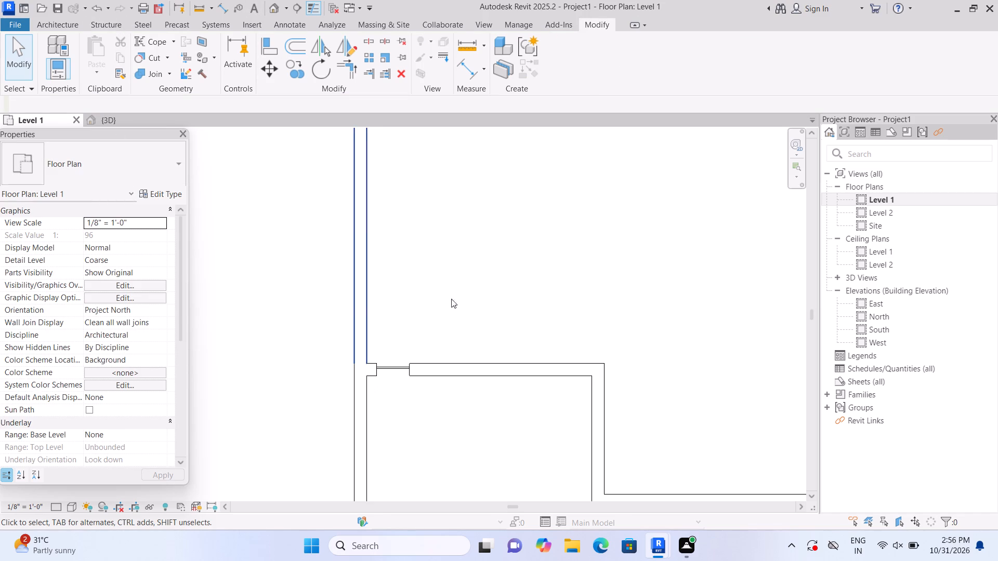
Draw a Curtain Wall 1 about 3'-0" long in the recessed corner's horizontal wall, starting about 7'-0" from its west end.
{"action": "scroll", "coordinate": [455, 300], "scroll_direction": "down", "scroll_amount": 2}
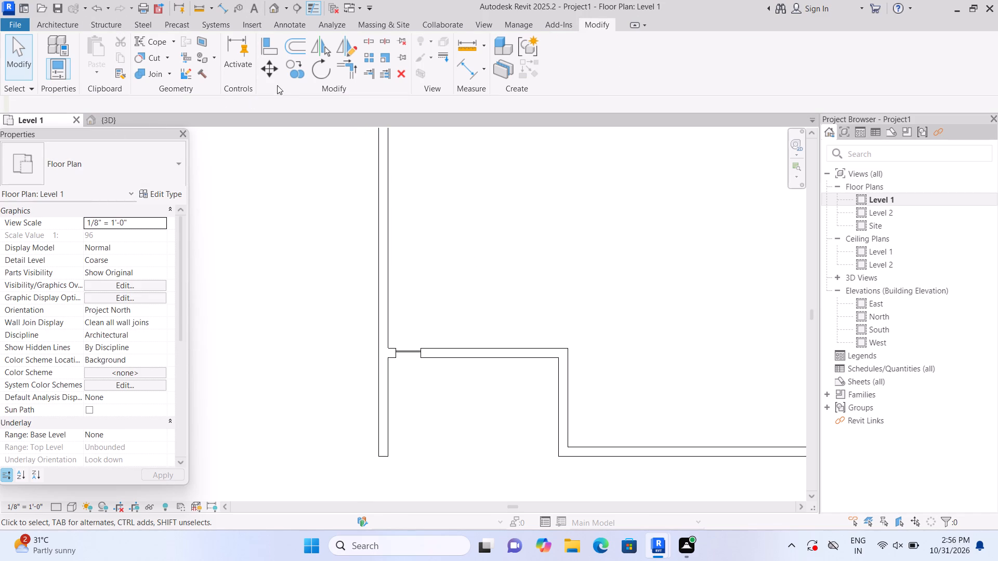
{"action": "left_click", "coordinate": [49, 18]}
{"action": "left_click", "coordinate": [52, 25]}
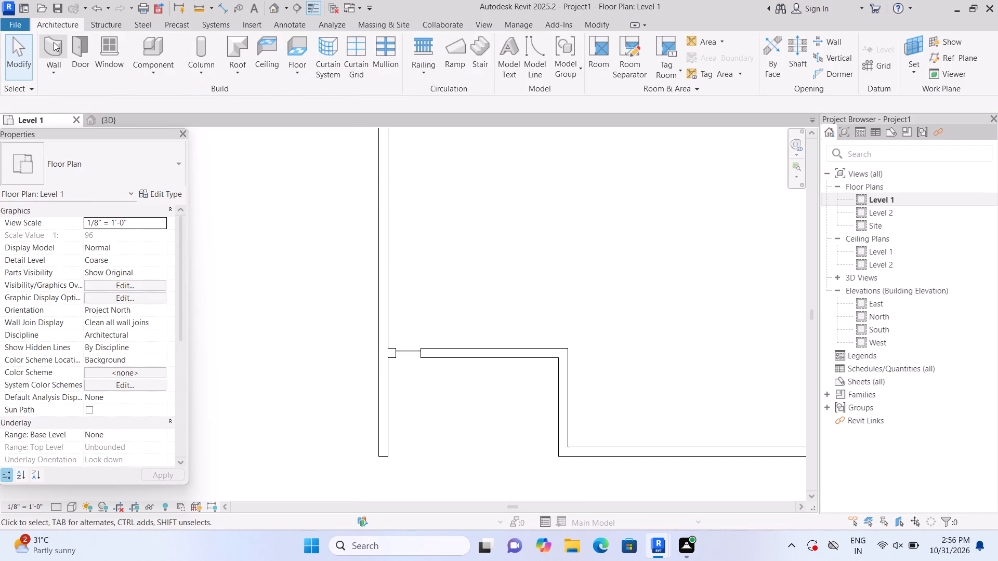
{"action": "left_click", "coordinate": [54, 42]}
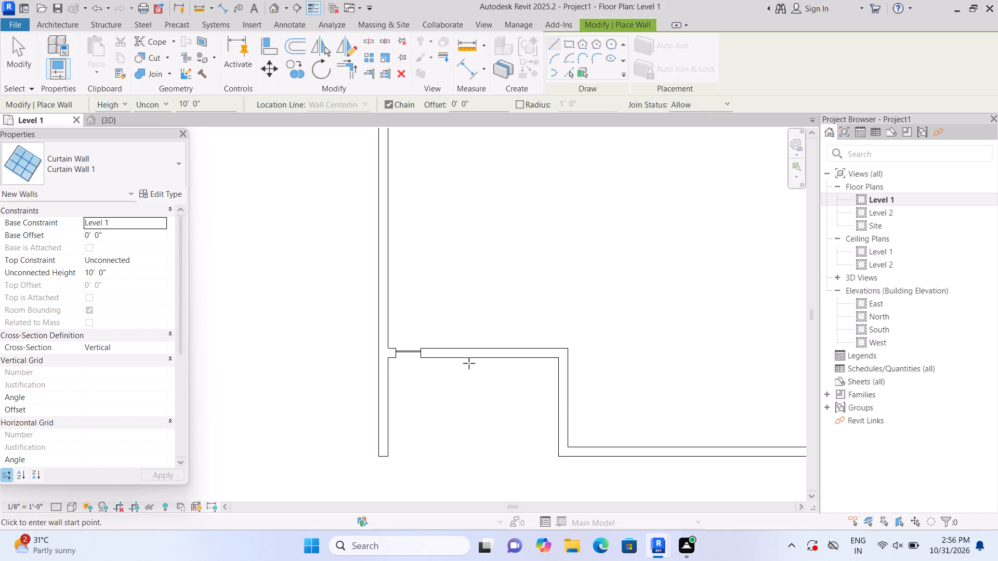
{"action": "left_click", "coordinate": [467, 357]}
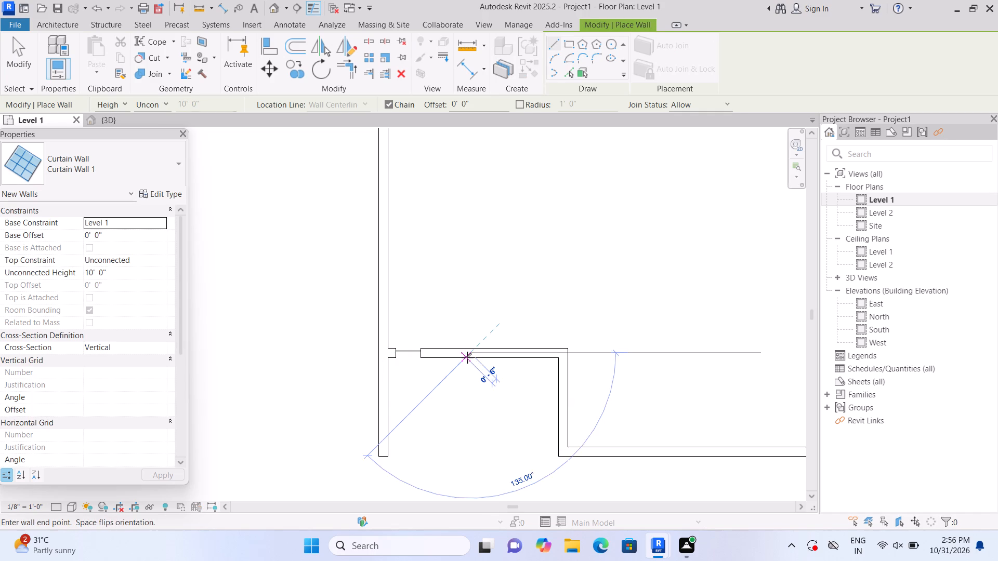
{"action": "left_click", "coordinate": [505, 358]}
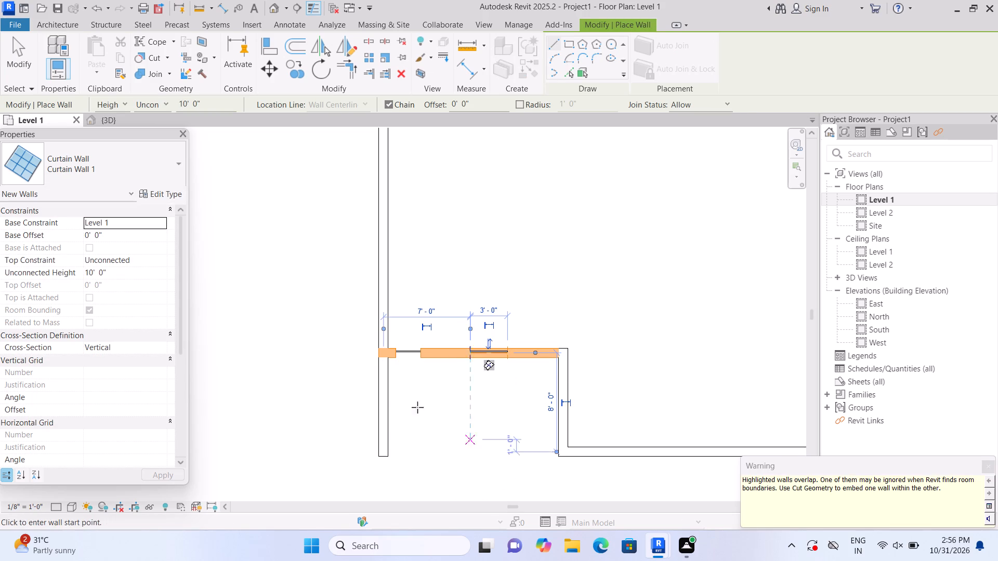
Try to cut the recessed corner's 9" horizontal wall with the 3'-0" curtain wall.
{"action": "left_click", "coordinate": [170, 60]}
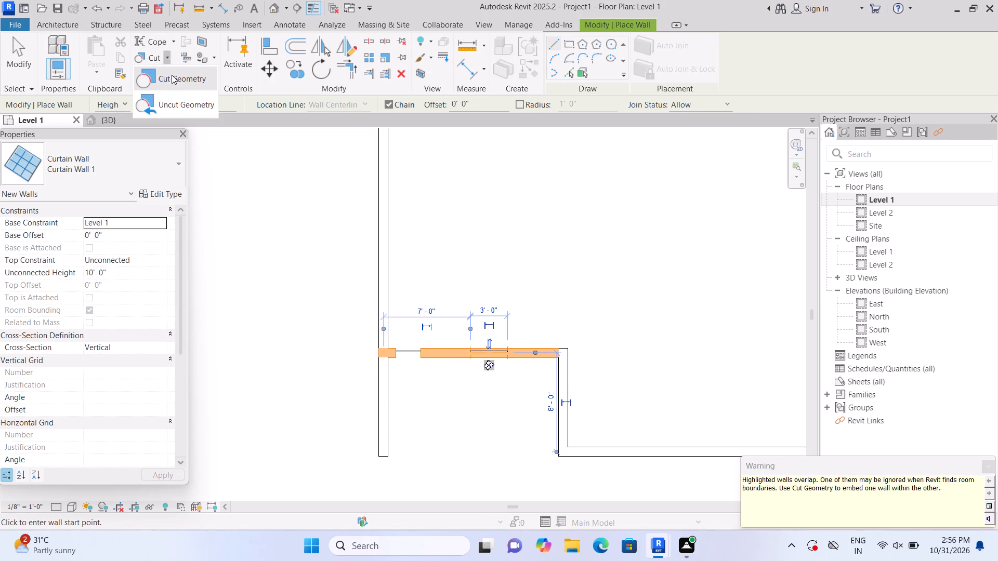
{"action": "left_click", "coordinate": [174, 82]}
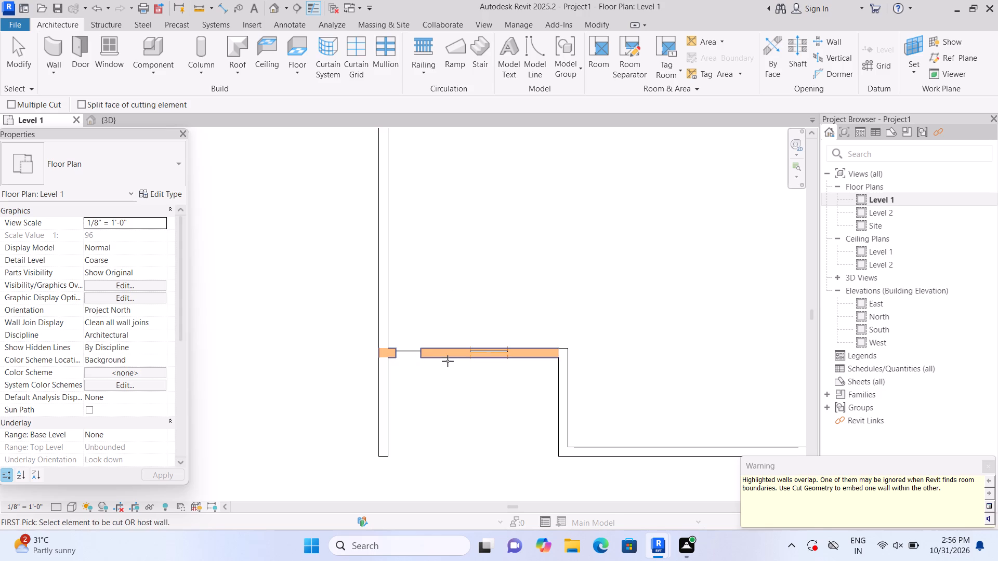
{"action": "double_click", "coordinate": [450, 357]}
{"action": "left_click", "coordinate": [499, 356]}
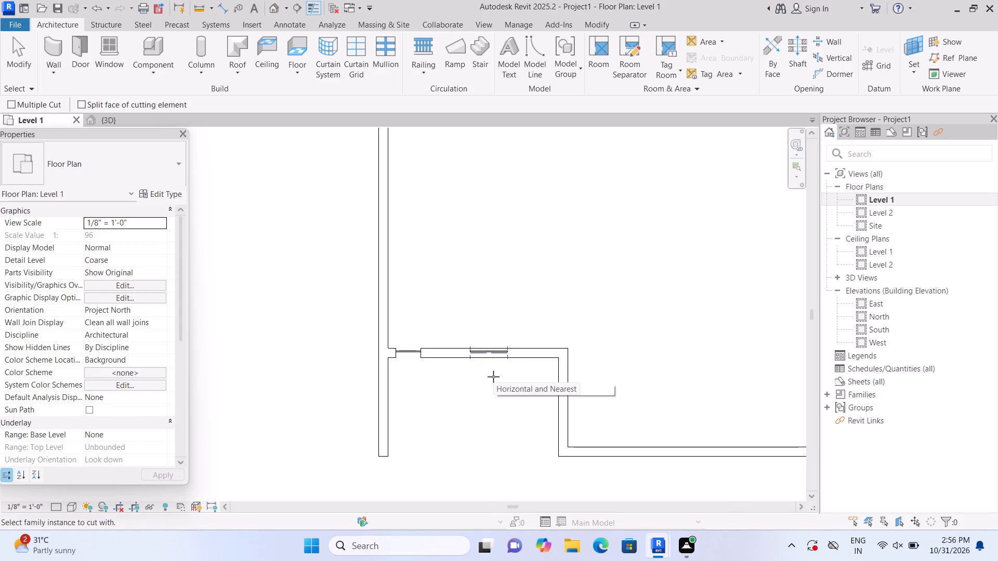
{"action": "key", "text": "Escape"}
Draw a Curtain Wall 1 about 8'-0" long in the main south wall, starting about 7'-0" from its west end.
{"action": "scroll", "coordinate": [484, 390], "scroll_direction": "down", "scroll_amount": 1}
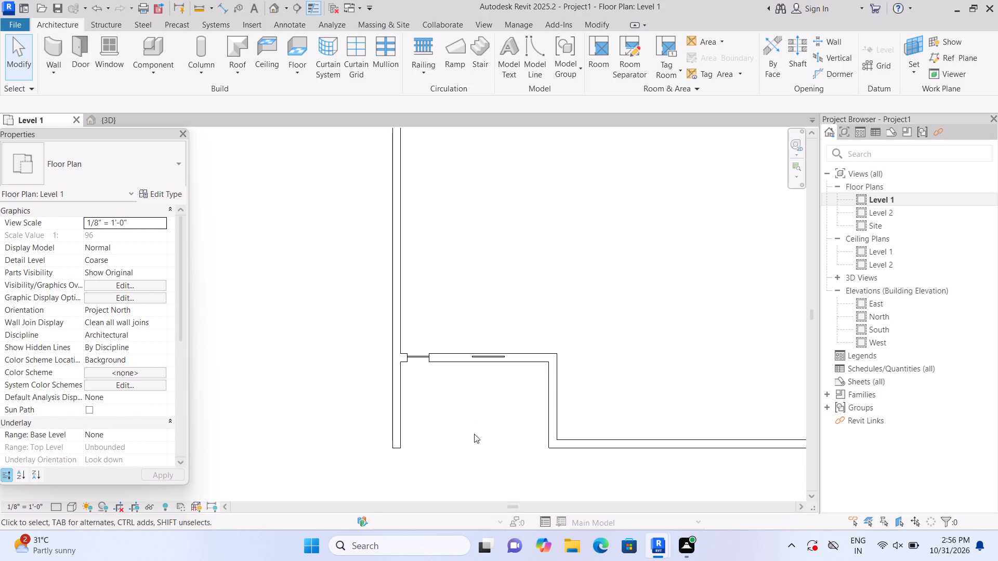
{"action": "middle_click_drag", "start_coordinate": [473, 439], "coordinate": [467, 440]}
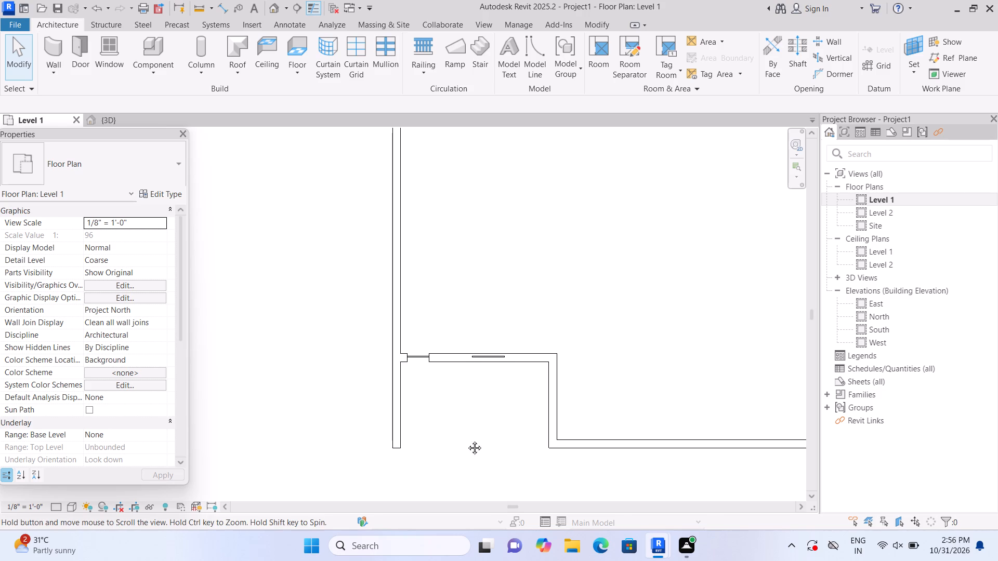
{"action": "middle_click_drag", "start_coordinate": [467, 440], "coordinate": [292, 434]}
{"action": "middle_click_drag", "start_coordinate": [308, 438], "coordinate": [245, 433]}
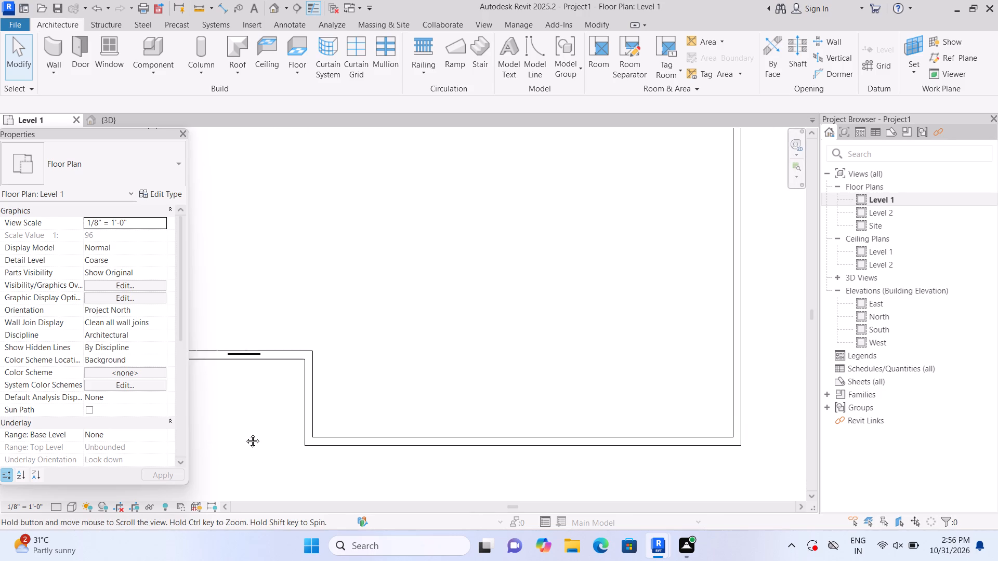
{"action": "middle_click_drag", "start_coordinate": [245, 433], "coordinate": [246, 421]}
{"action": "scroll", "coordinate": [248, 415], "scroll_direction": "down", "scroll_amount": 1}
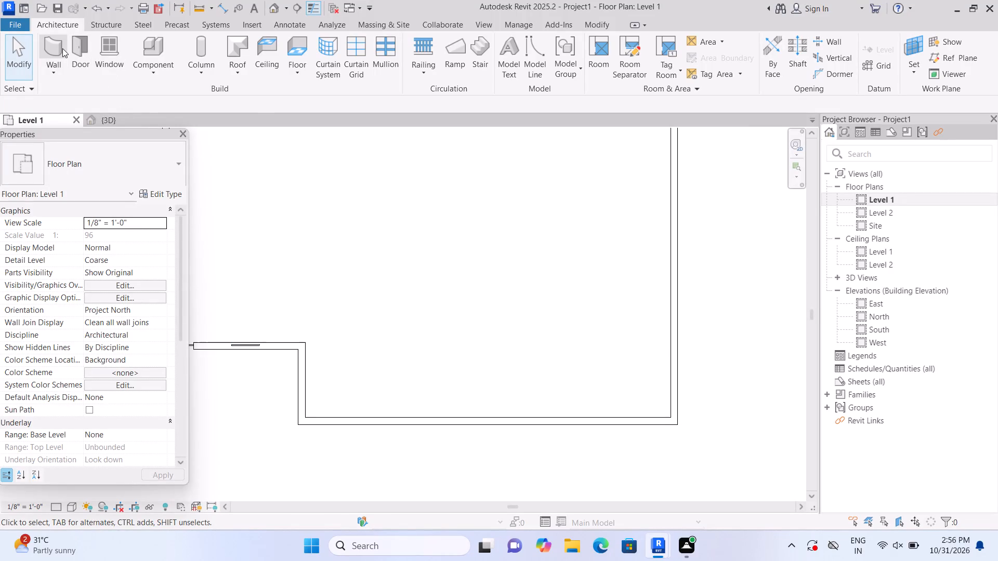
{"action": "left_click", "coordinate": [62, 48]}
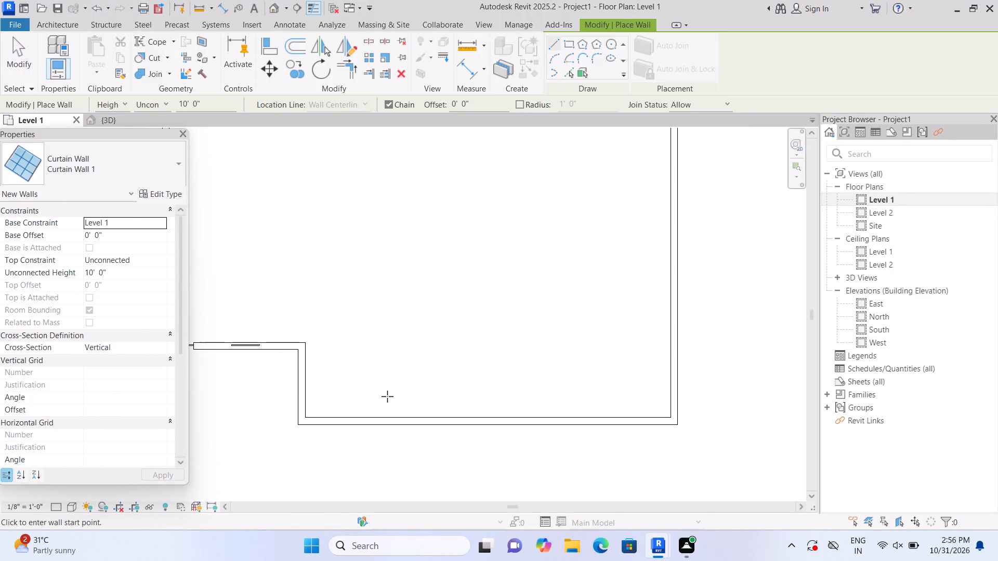
{"action": "left_click", "coordinate": [367, 425]}
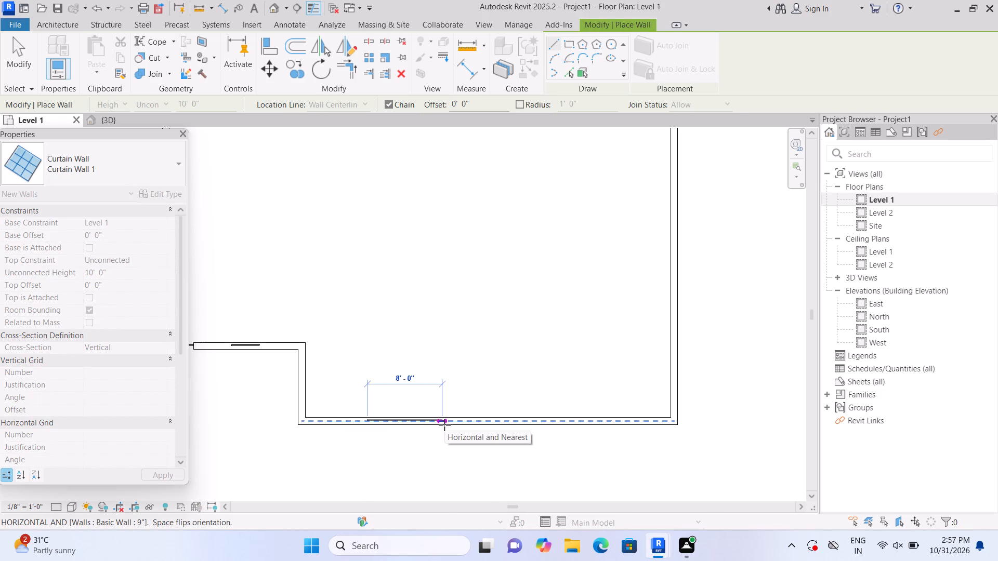
{"action": "left_click", "coordinate": [444, 425]}
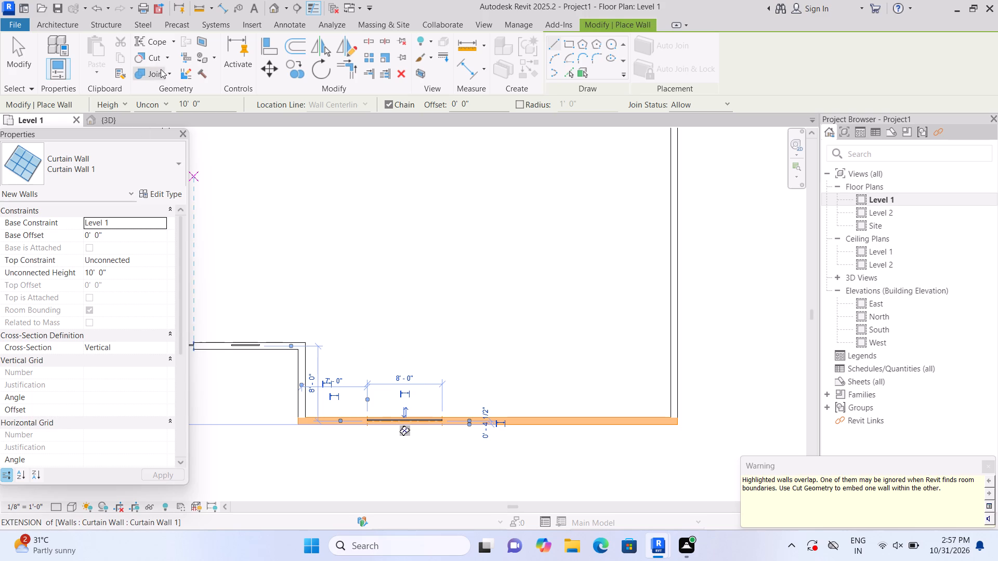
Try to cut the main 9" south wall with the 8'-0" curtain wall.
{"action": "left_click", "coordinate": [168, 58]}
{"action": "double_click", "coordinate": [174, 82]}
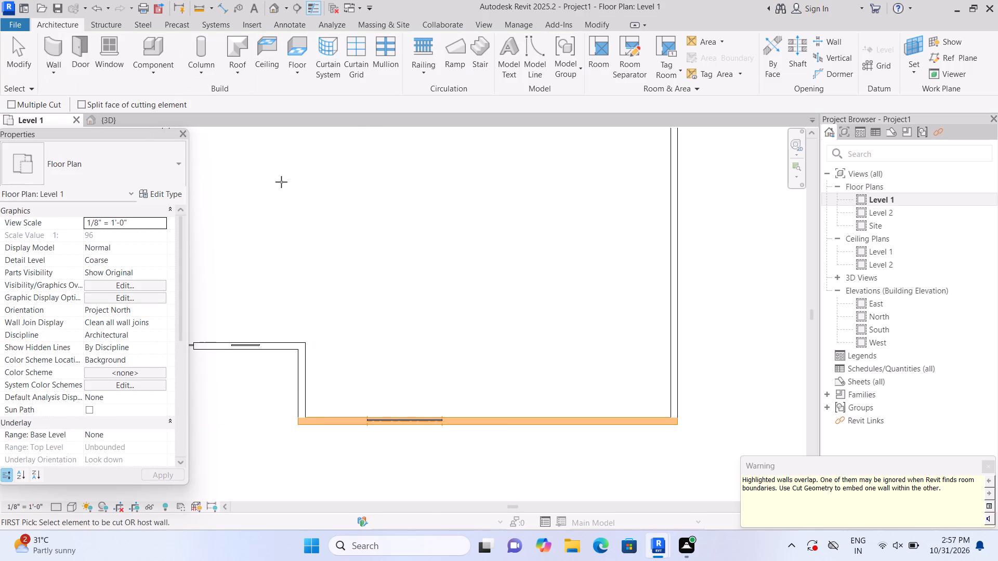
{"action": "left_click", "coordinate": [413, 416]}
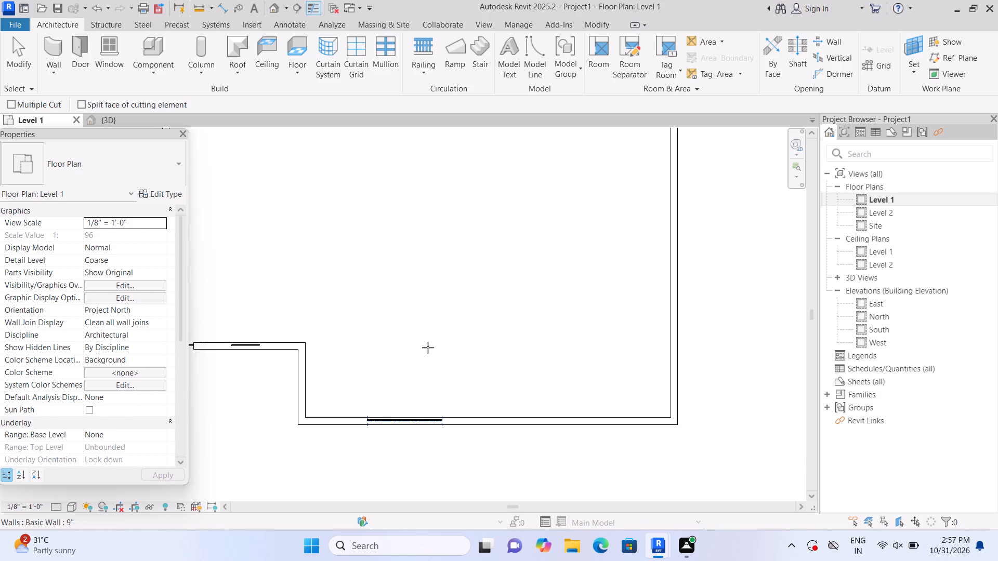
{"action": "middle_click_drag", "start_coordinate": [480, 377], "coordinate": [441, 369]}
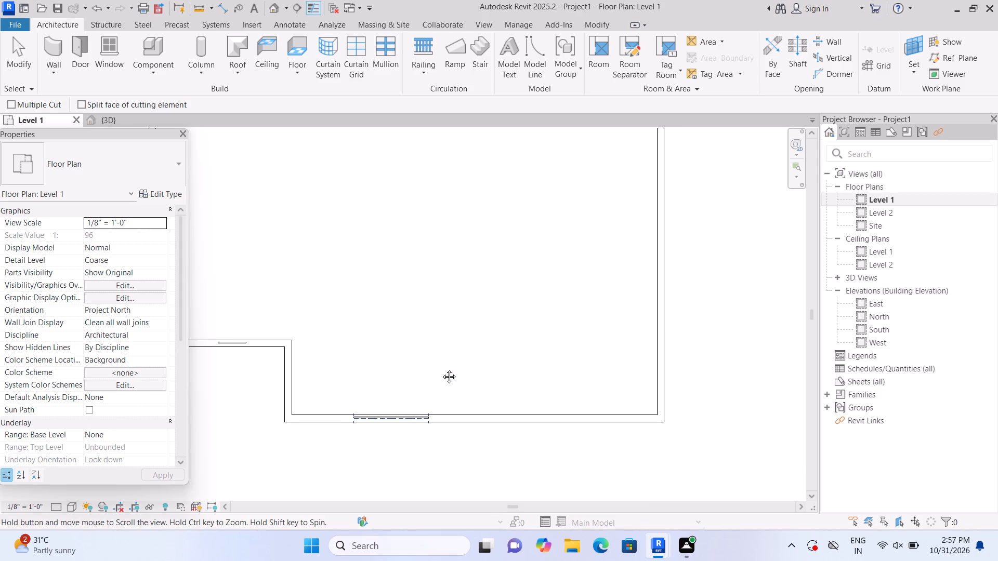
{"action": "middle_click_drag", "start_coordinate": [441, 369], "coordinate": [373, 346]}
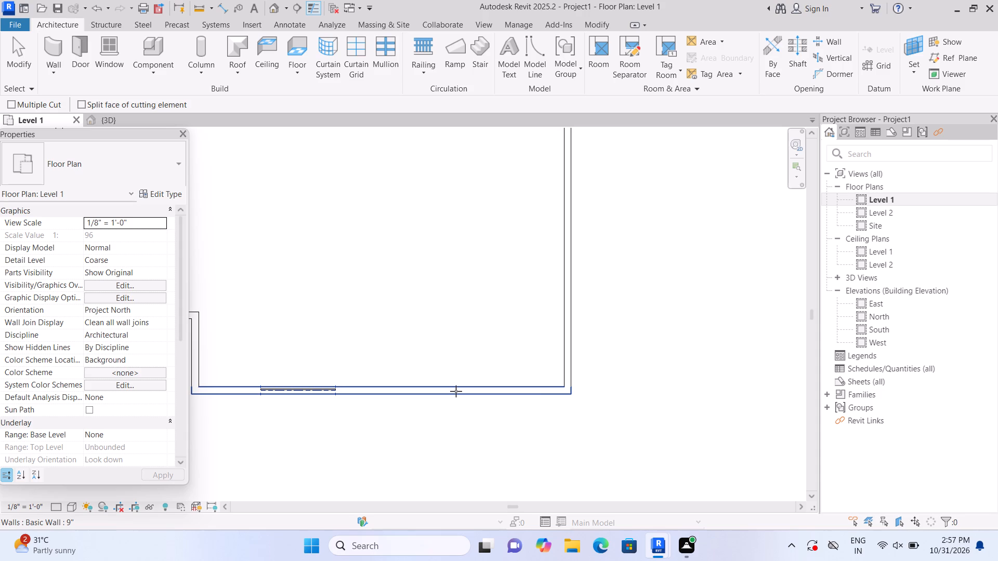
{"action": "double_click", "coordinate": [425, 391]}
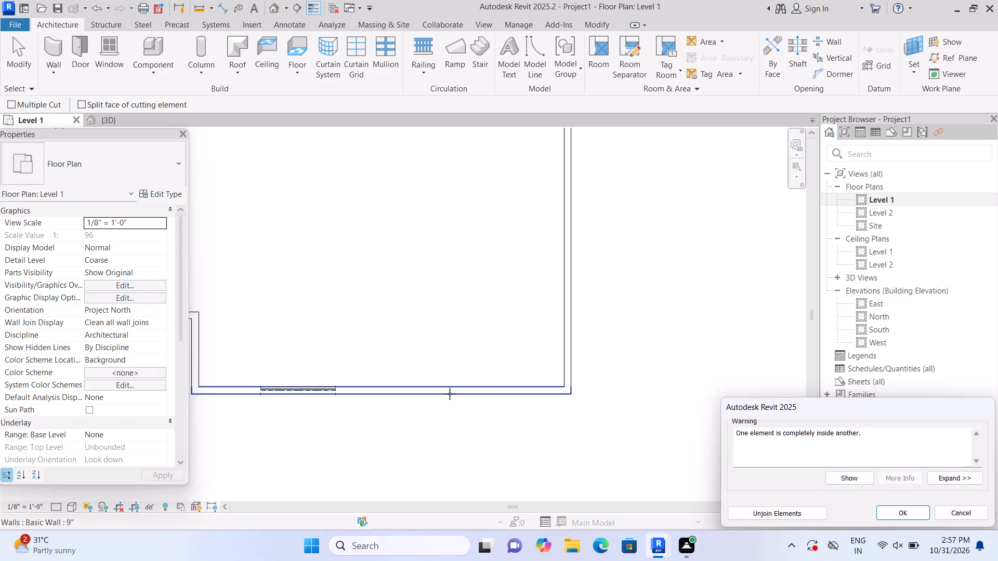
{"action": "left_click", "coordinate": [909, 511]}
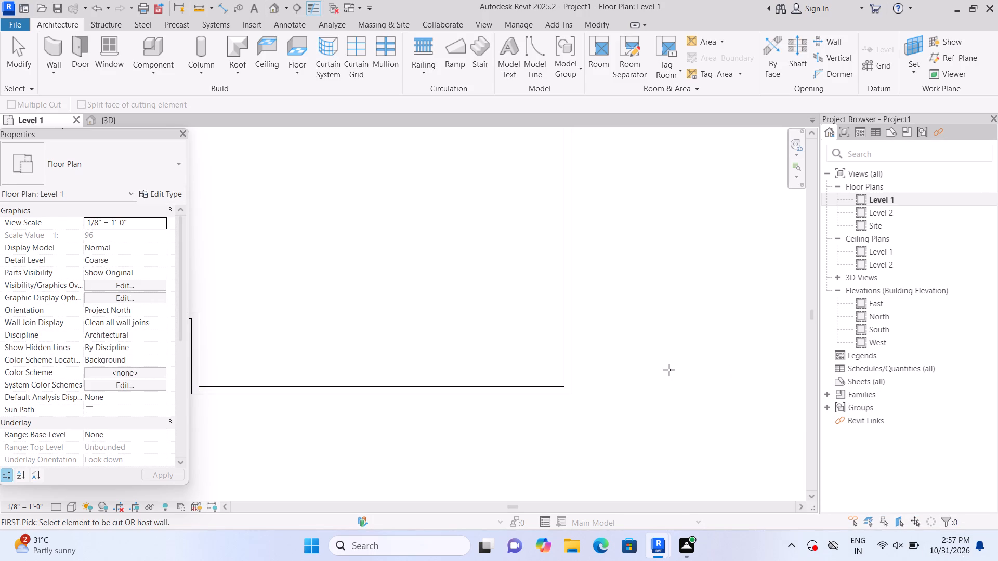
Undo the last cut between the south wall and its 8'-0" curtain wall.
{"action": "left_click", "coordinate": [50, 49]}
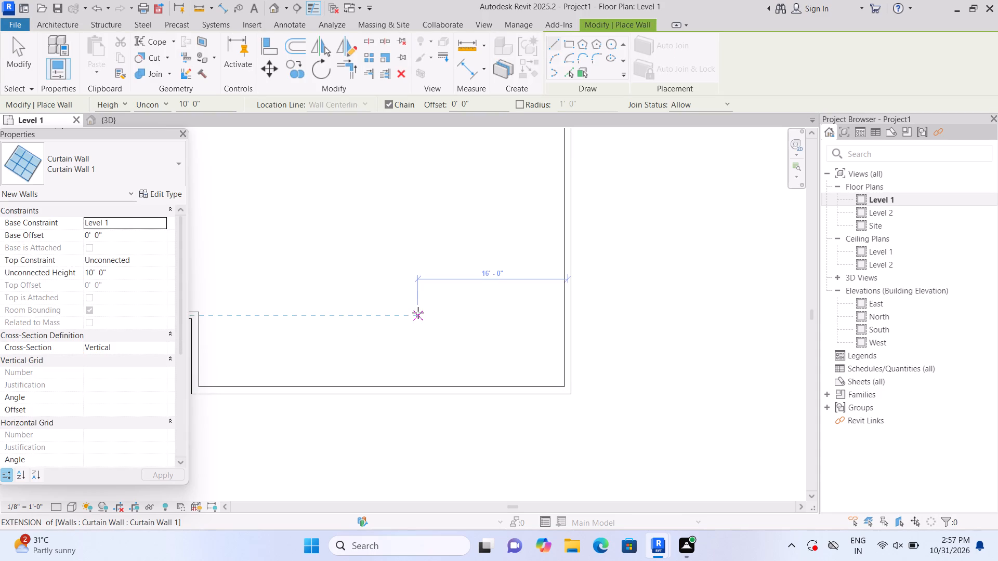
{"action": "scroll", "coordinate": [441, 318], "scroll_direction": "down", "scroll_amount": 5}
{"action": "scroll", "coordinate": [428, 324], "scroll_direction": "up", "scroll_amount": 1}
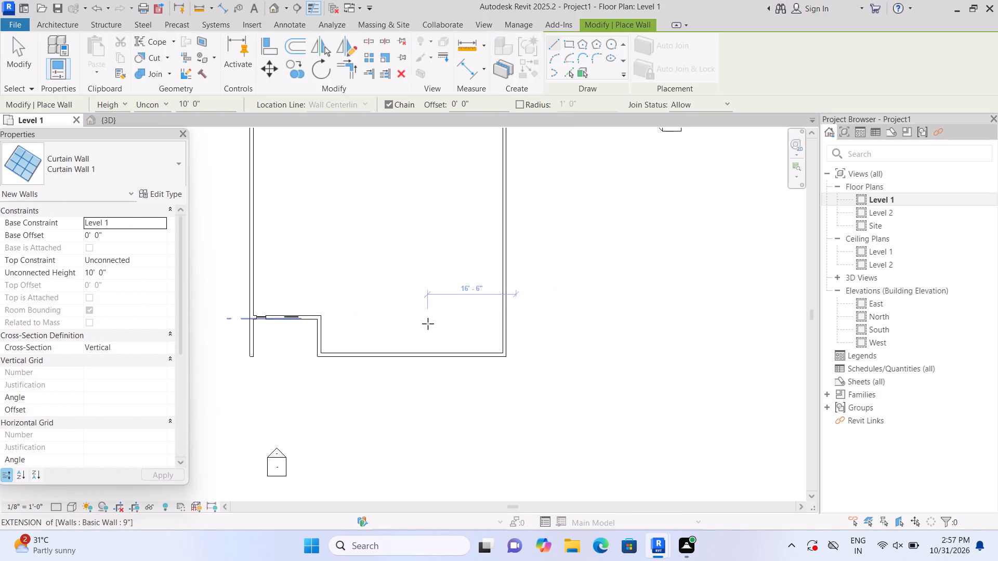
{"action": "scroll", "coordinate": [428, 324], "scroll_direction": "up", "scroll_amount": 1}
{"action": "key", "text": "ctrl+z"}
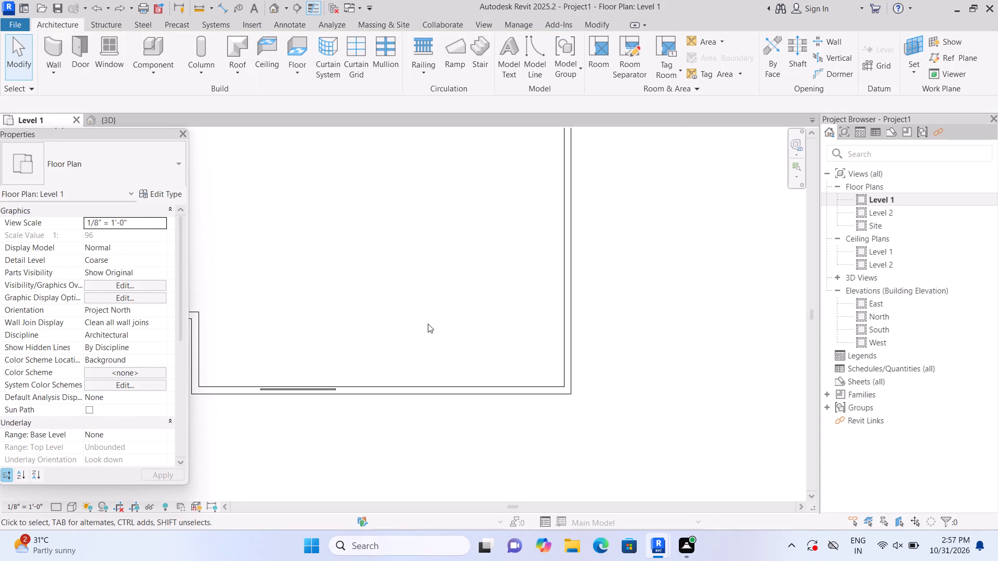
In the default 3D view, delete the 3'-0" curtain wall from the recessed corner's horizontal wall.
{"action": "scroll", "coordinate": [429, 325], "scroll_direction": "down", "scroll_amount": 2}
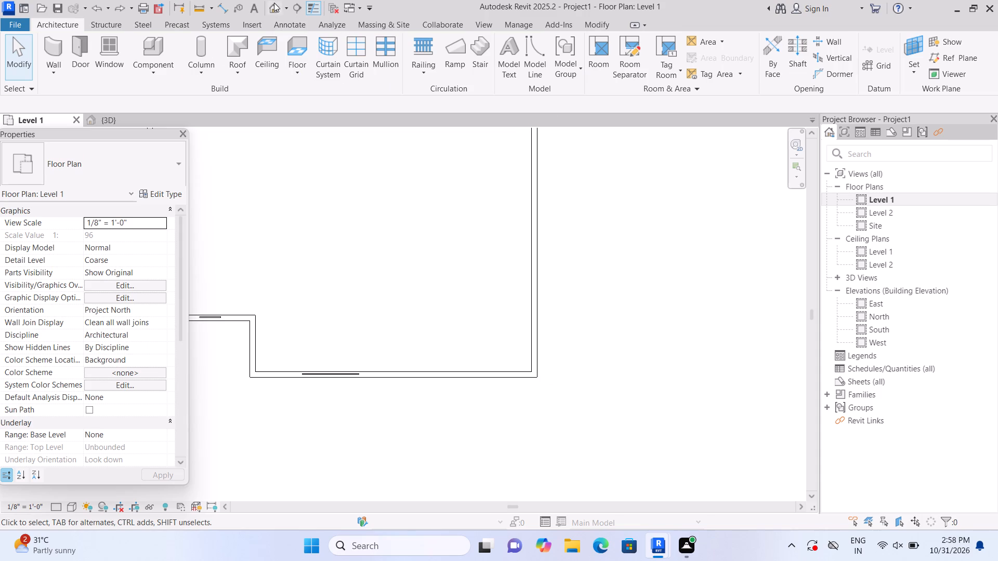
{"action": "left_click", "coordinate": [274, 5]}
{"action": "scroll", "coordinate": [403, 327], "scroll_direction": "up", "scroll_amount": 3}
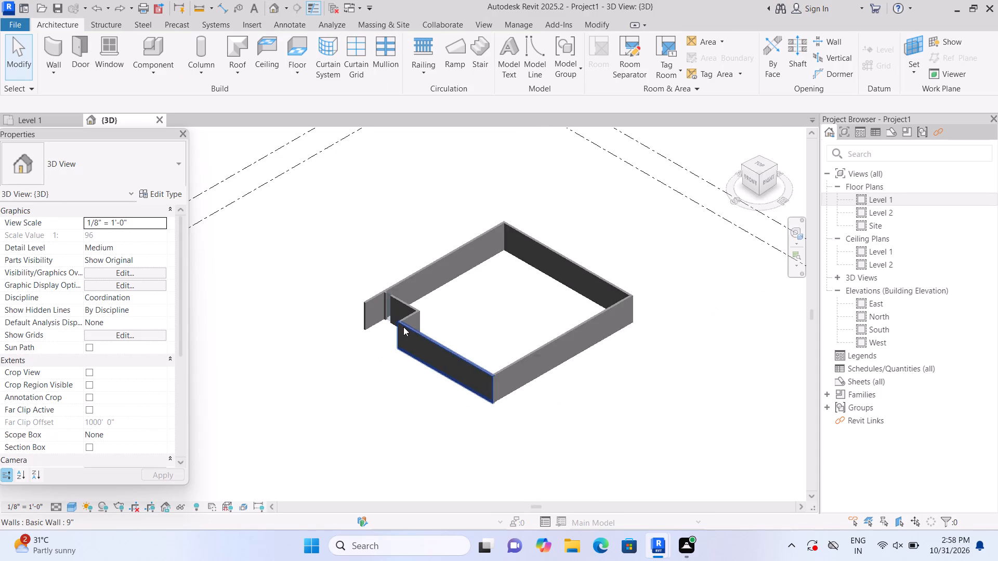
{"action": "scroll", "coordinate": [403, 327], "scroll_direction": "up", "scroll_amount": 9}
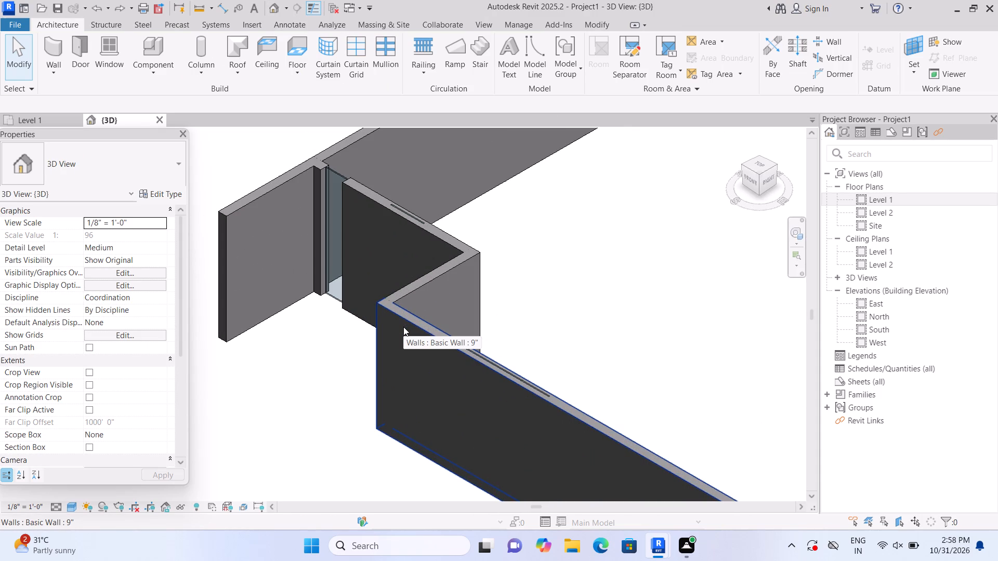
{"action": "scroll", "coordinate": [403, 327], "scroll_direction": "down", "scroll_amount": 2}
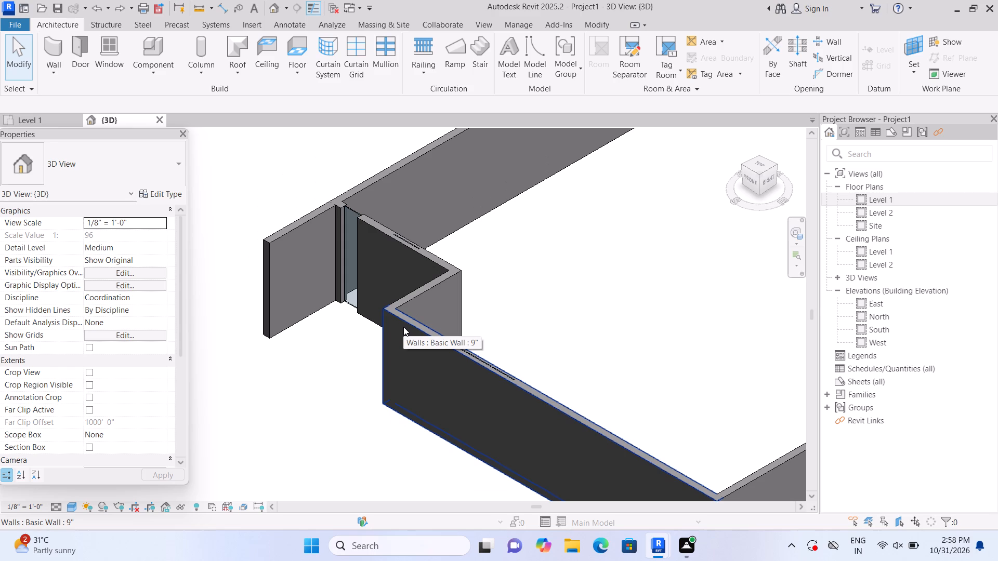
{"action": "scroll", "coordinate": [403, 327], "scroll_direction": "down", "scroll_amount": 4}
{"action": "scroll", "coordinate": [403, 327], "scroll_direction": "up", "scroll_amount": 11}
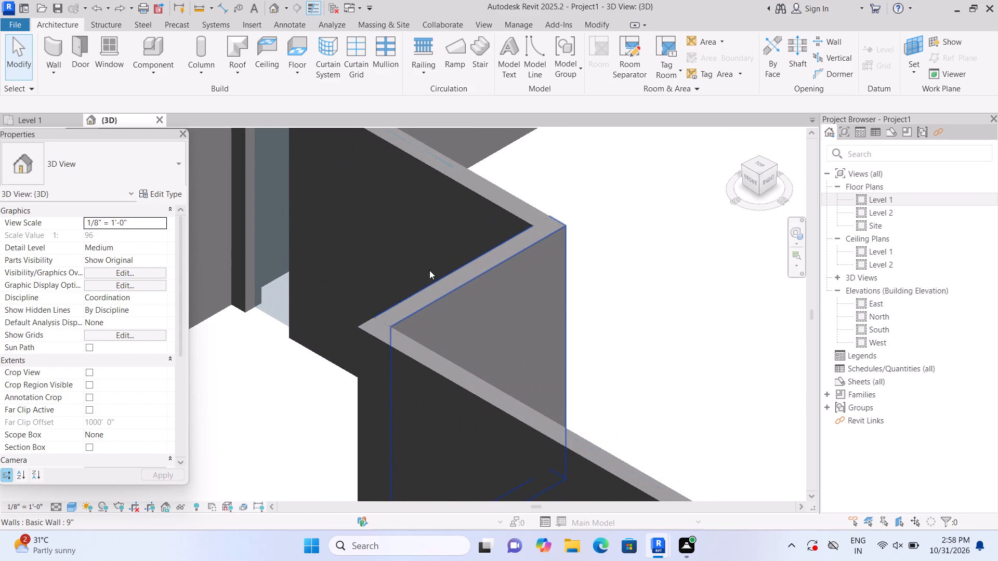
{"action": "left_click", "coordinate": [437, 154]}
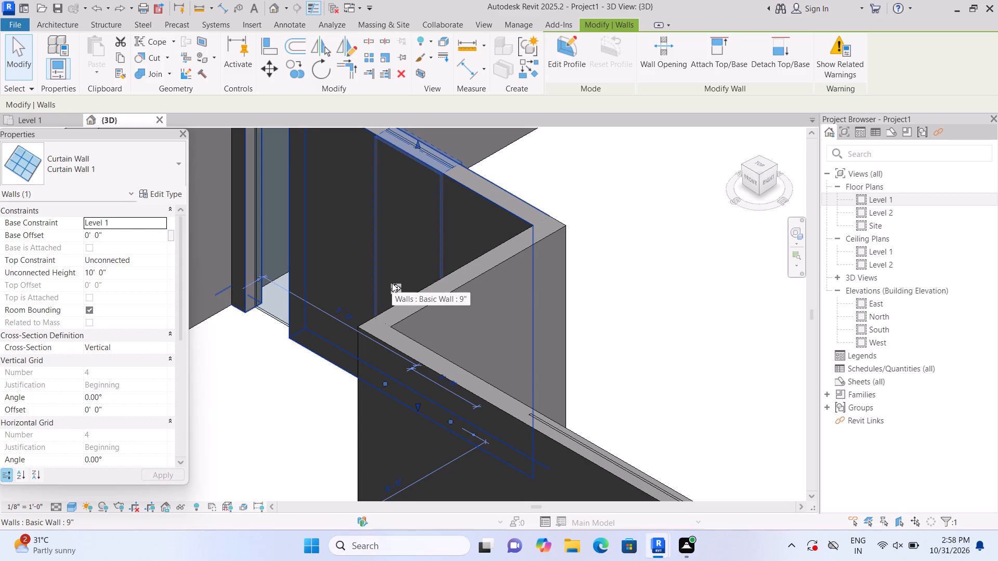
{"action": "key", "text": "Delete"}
Delete the 8'-0" curtain wall embedded in the main 9" south wall.
{"action": "scroll", "coordinate": [393, 283], "scroll_direction": "down", "scroll_amount": 9}
{"action": "left_click", "coordinate": [513, 376]}
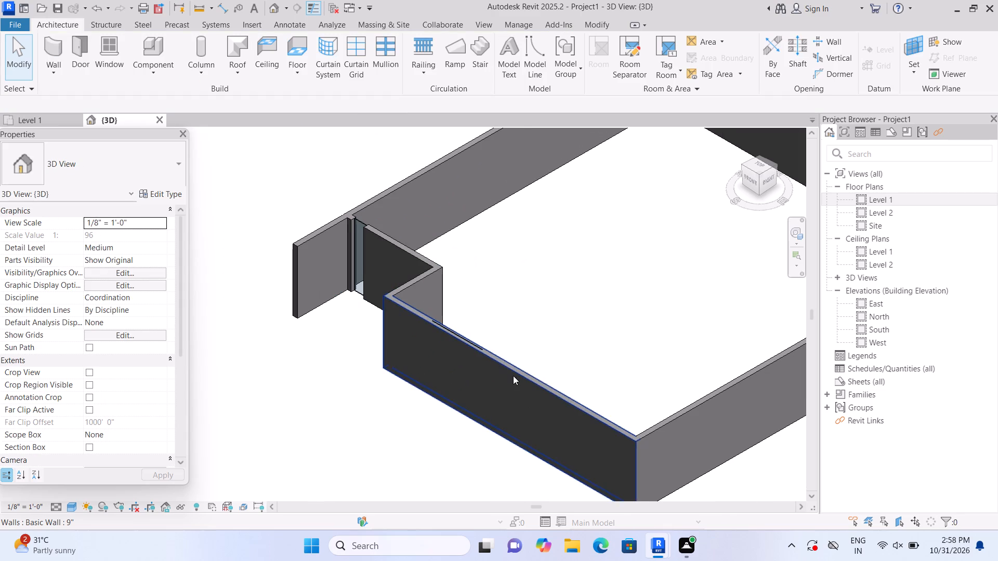
{"action": "left_click", "coordinate": [464, 375]}
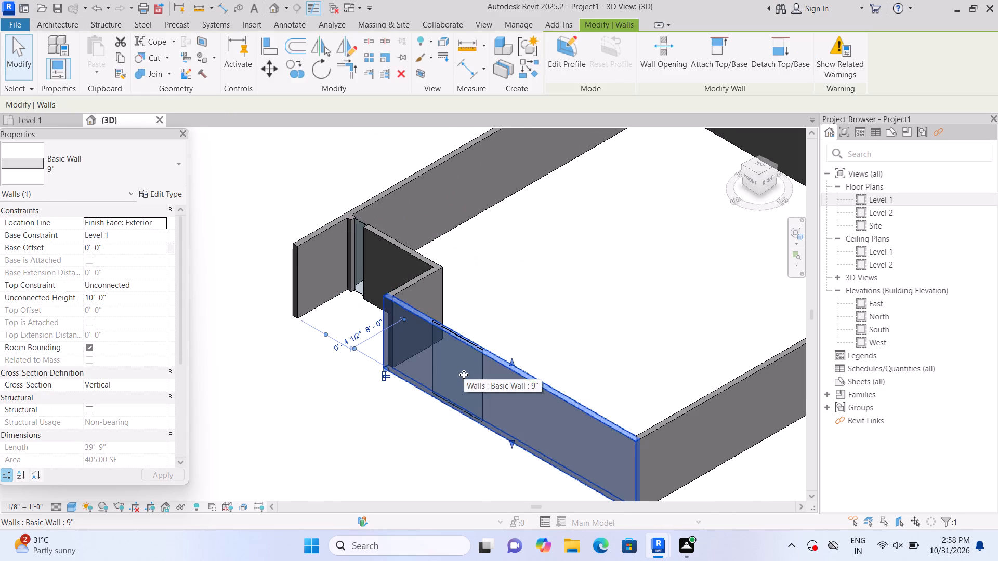
{"action": "left_click", "coordinate": [518, 317]}
{"action": "scroll", "coordinate": [484, 370], "scroll_direction": "up", "scroll_amount": 3}
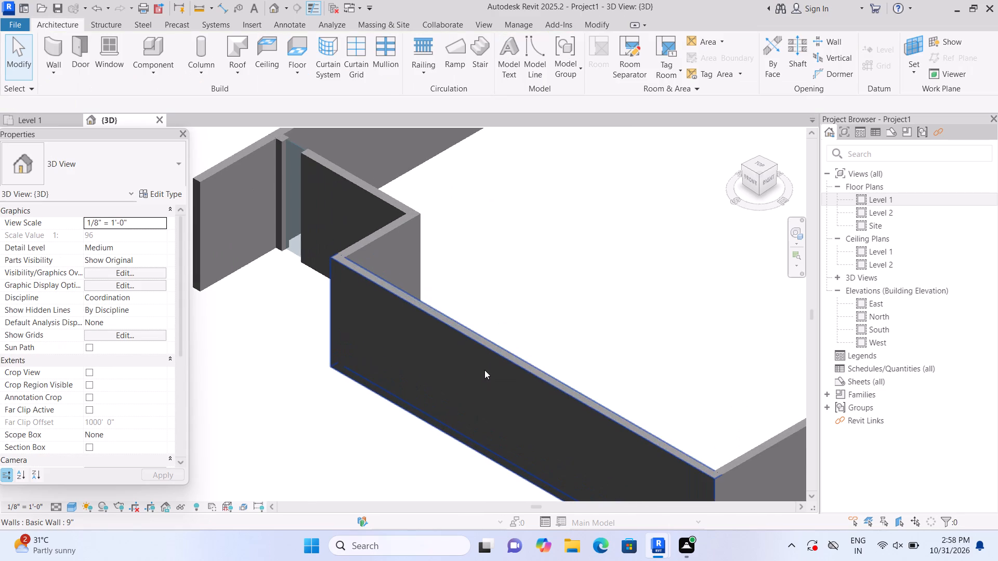
{"action": "scroll", "coordinate": [484, 370], "scroll_direction": "up", "scroll_amount": 1}
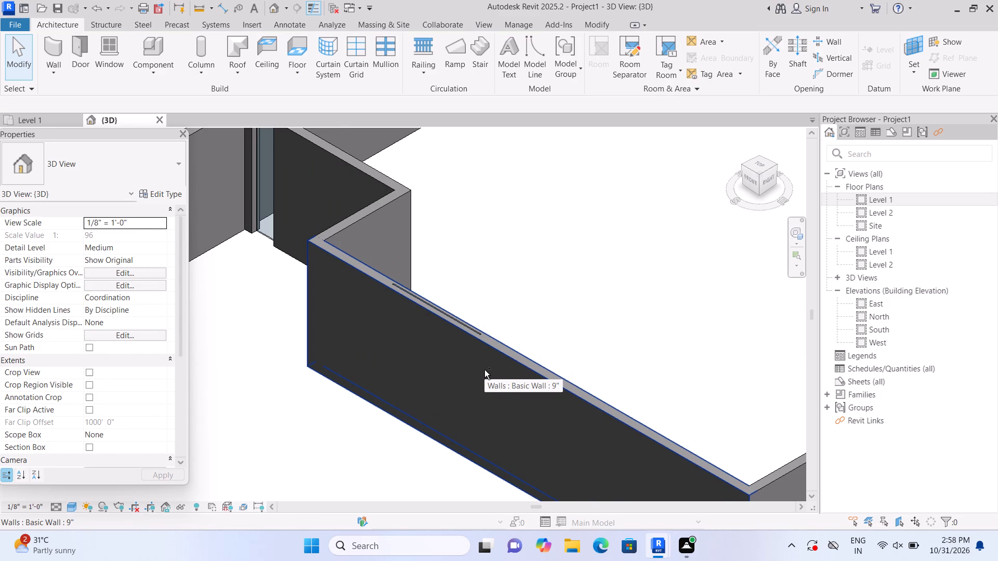
{"action": "left_click", "coordinate": [457, 318]}
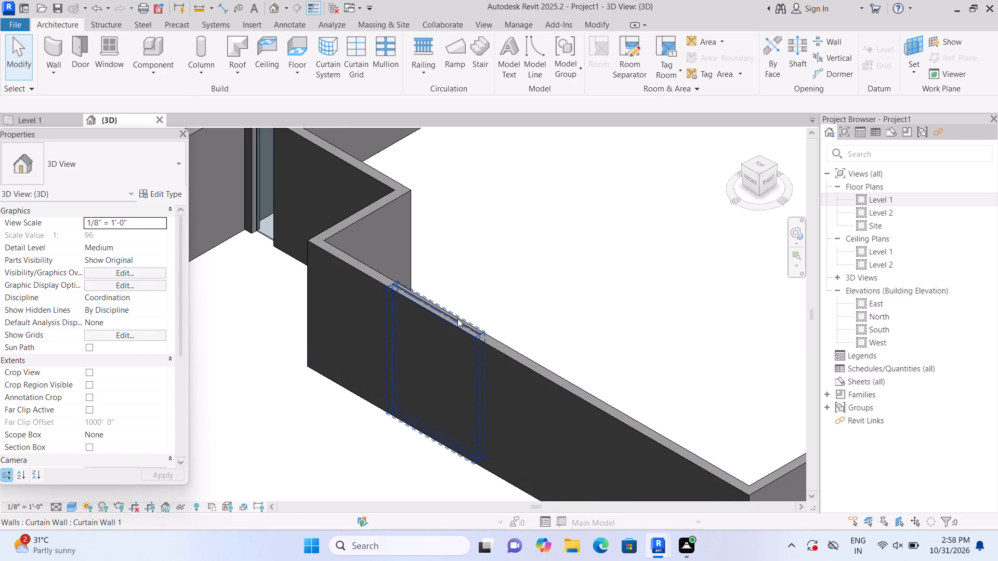
{"action": "key", "text": "Delete"}
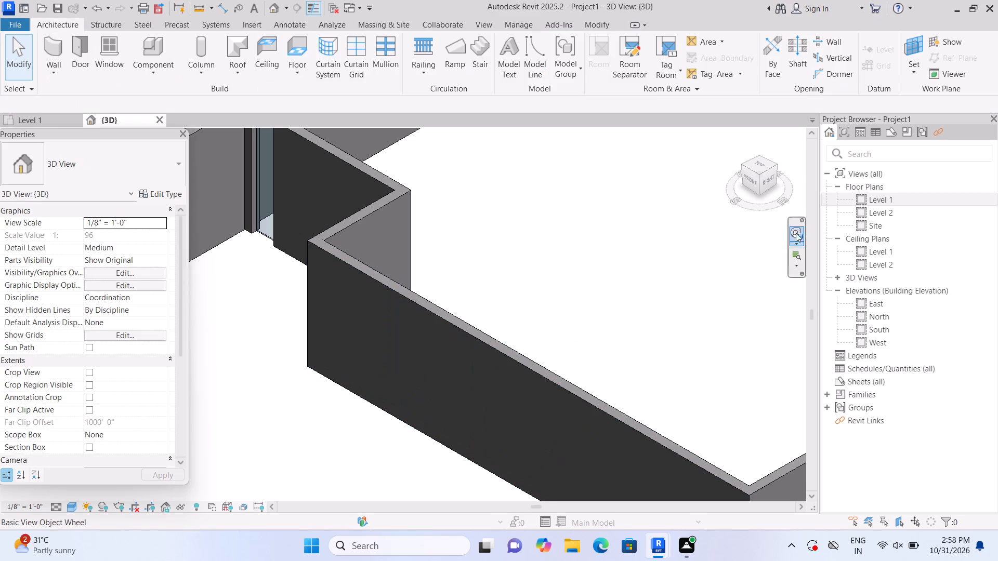
Return to the Level 1 floor plan and start the Wall command.
{"action": "left_click", "coordinate": [864, 201]}
{"action": "left_click", "coordinate": [864, 201]}
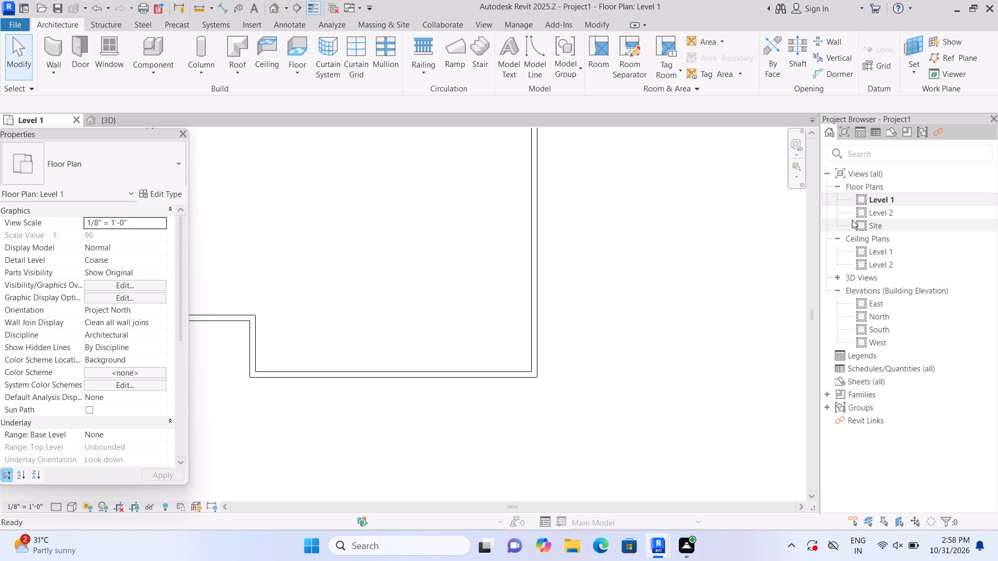
{"action": "left_click", "coordinate": [44, 49]}
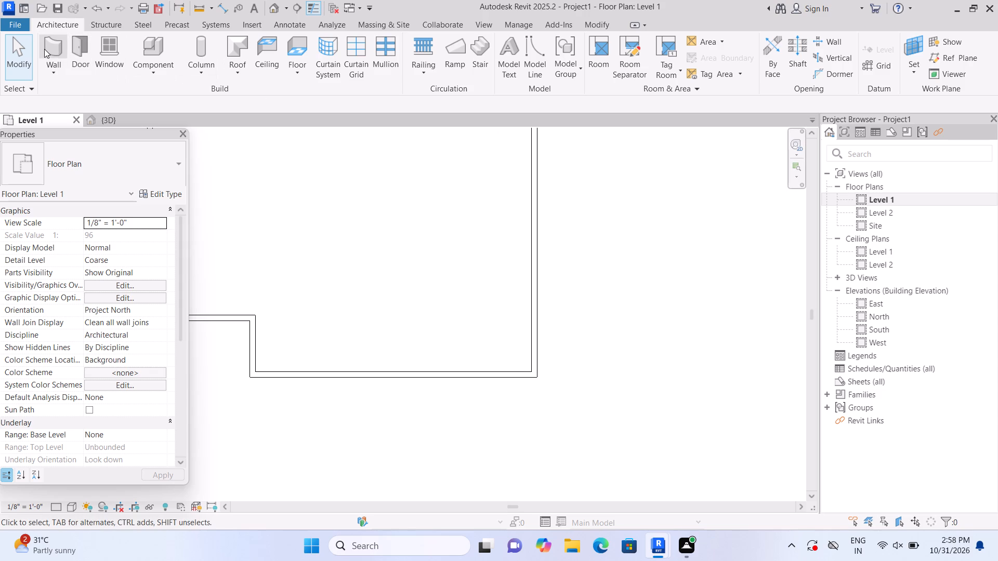
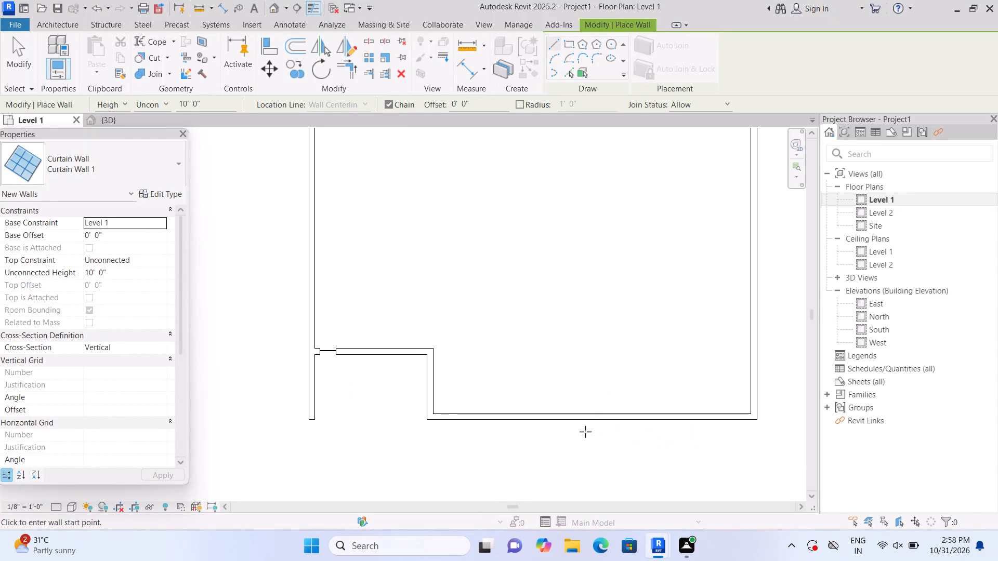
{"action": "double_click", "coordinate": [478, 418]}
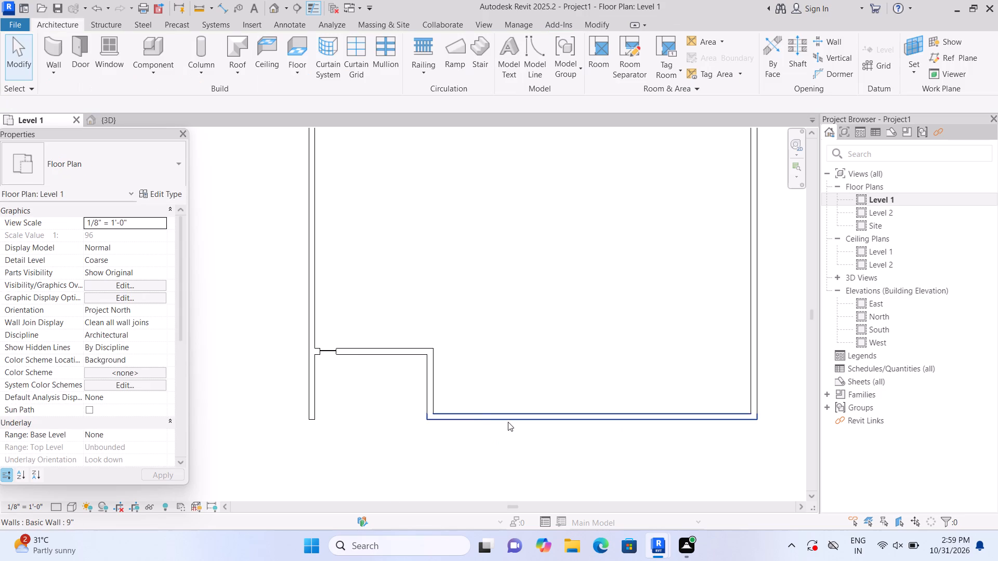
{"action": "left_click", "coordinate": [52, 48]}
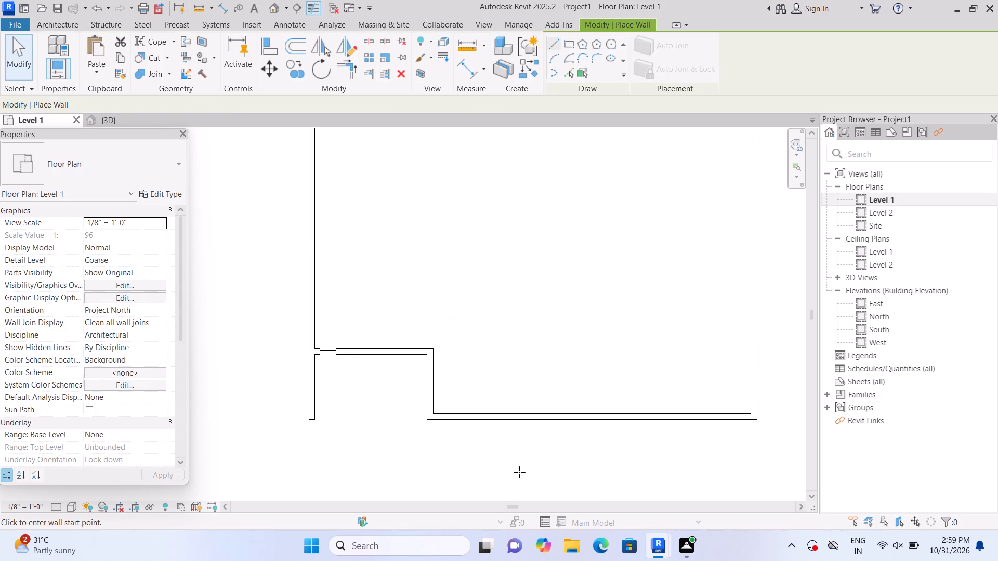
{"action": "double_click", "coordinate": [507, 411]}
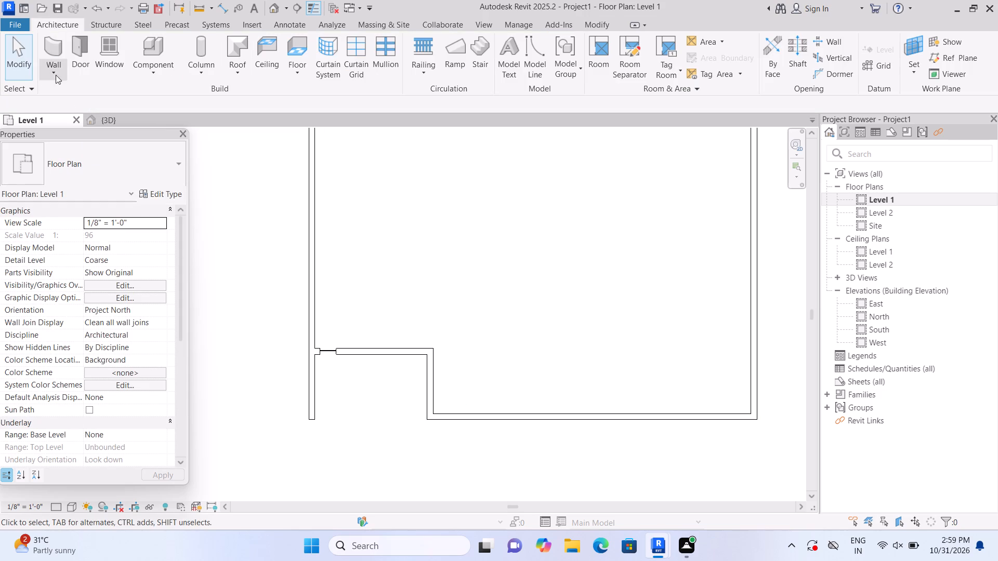
Draw a Curtain Wall 1 segment about 7'-6" long in the main 9" south wall, starting about 7'-6" from its west end.
{"action": "double_click", "coordinate": [64, 44]}
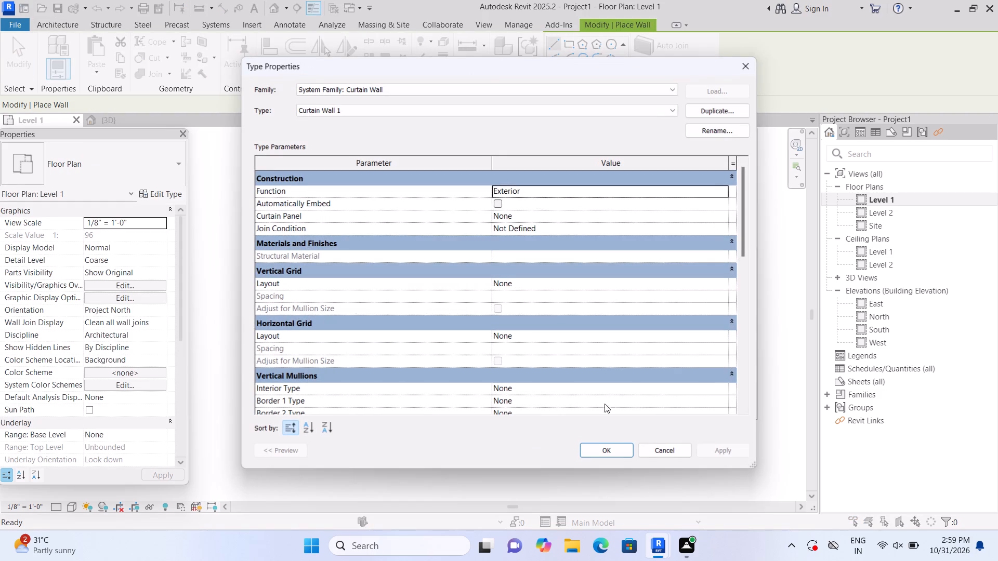
{"action": "left_click", "coordinate": [750, 68]}
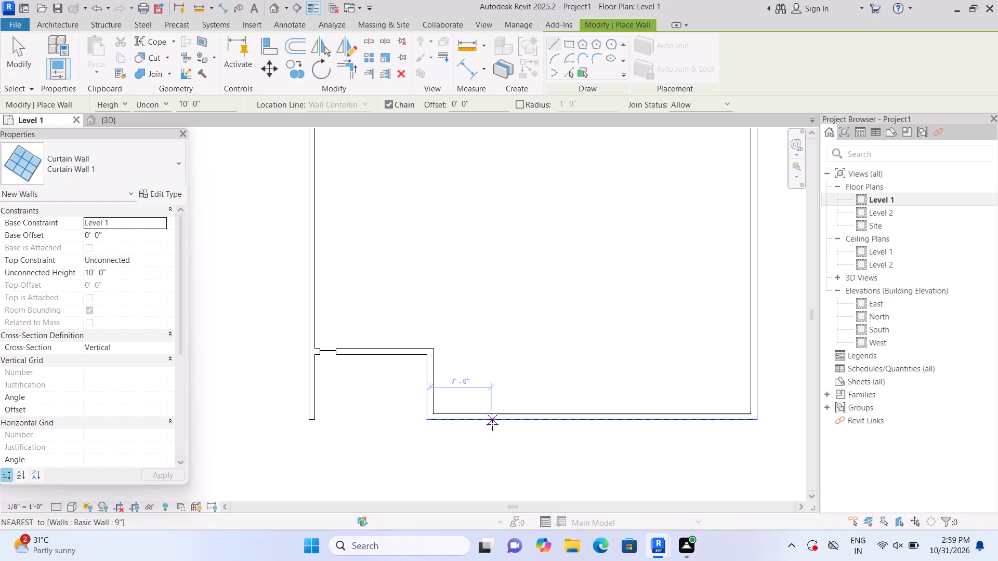
{"action": "left_click", "coordinate": [491, 421]}
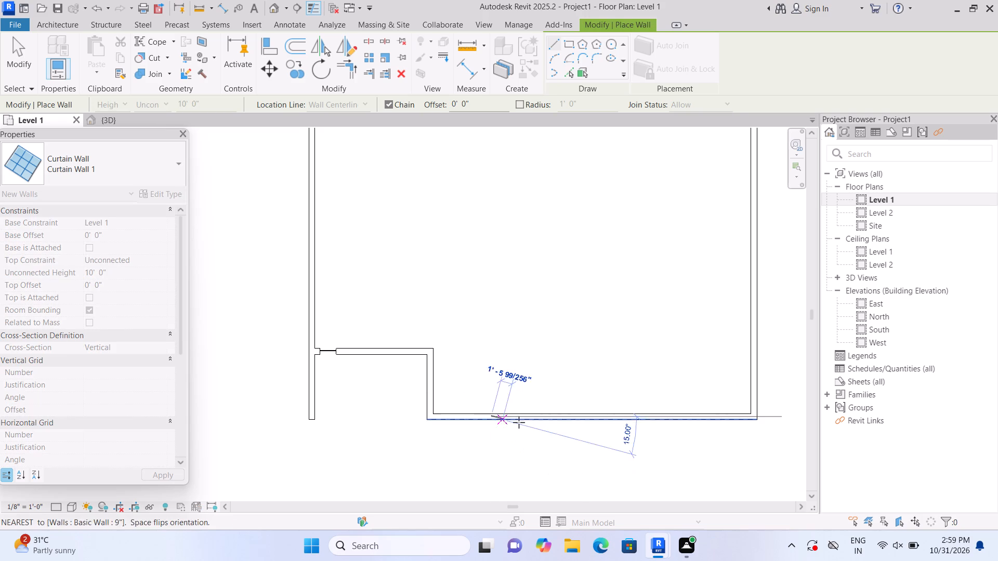
{"action": "left_click", "coordinate": [551, 417]}
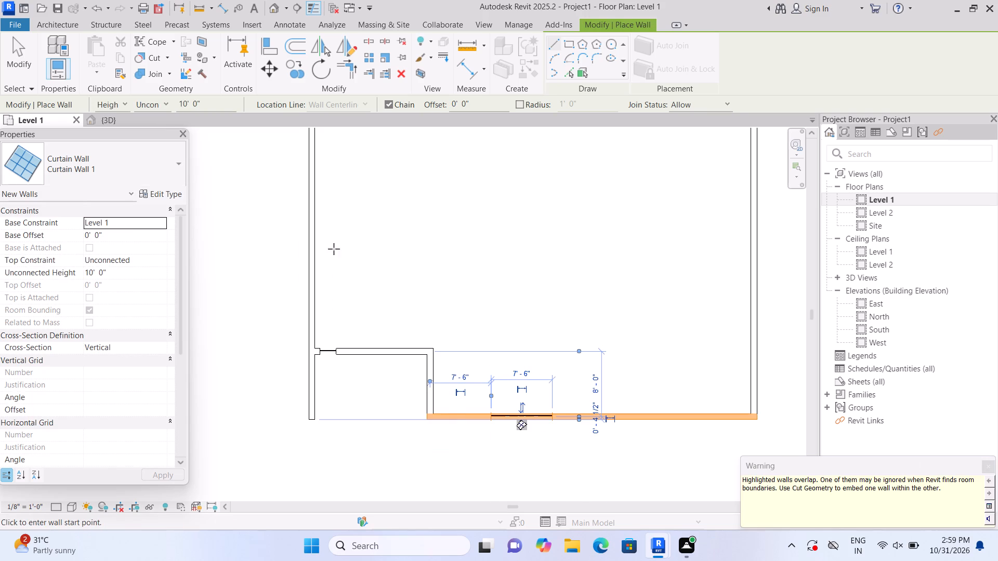
Use Cut Geometry to embed the 7'-6" curtain wall in the main 9" south wall.
{"action": "double_click", "coordinate": [164, 55]}
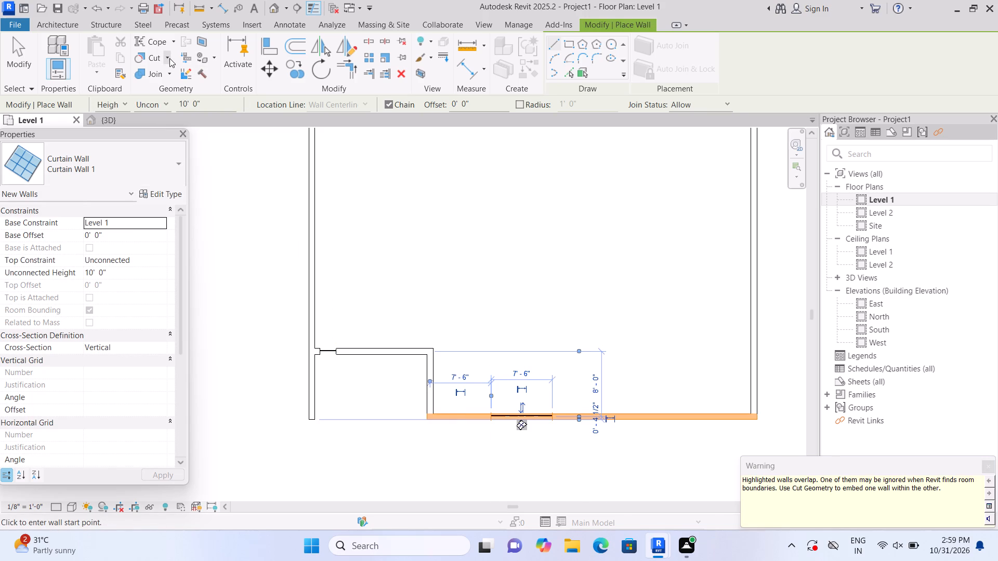
{"action": "left_click", "coordinate": [169, 57]}
{"action": "left_click", "coordinate": [175, 76]}
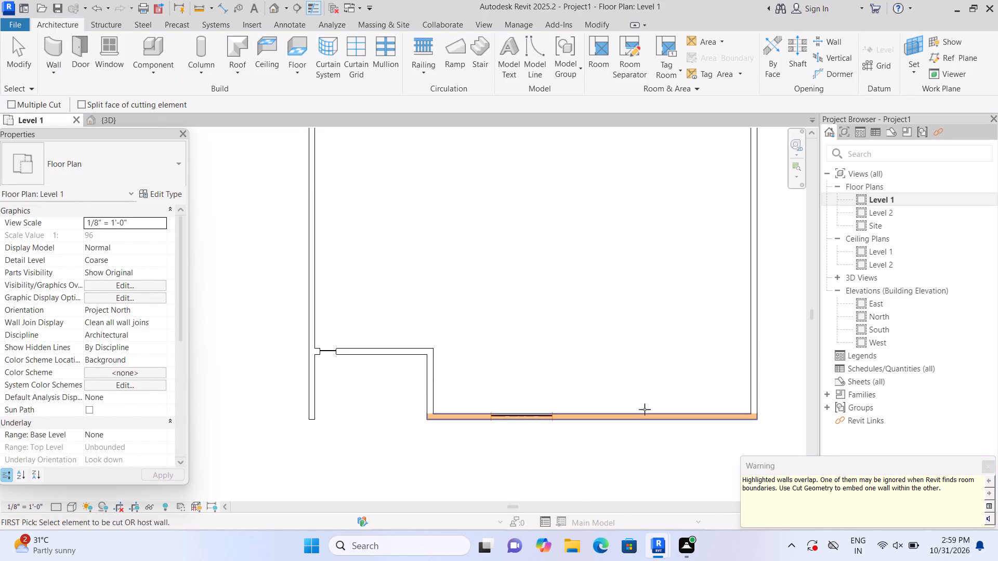
{"action": "left_click", "coordinate": [645, 416]}
{"action": "left_click", "coordinate": [522, 413]}
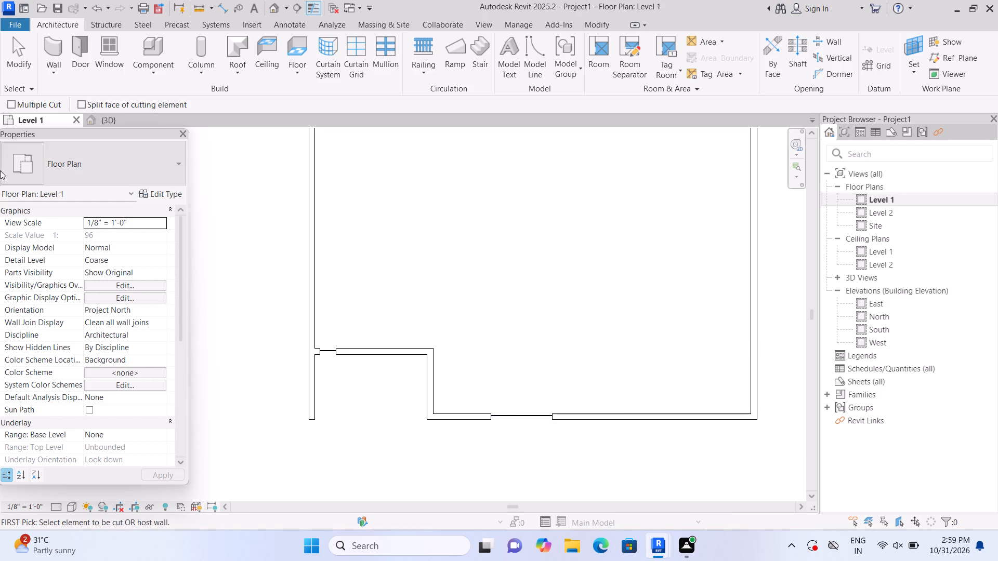
Draw a second Curtain Wall 1 segment about 7'-0" long in the main south wall, starting about 24'-9" from its west end.
{"action": "left_click", "coordinate": [58, 44]}
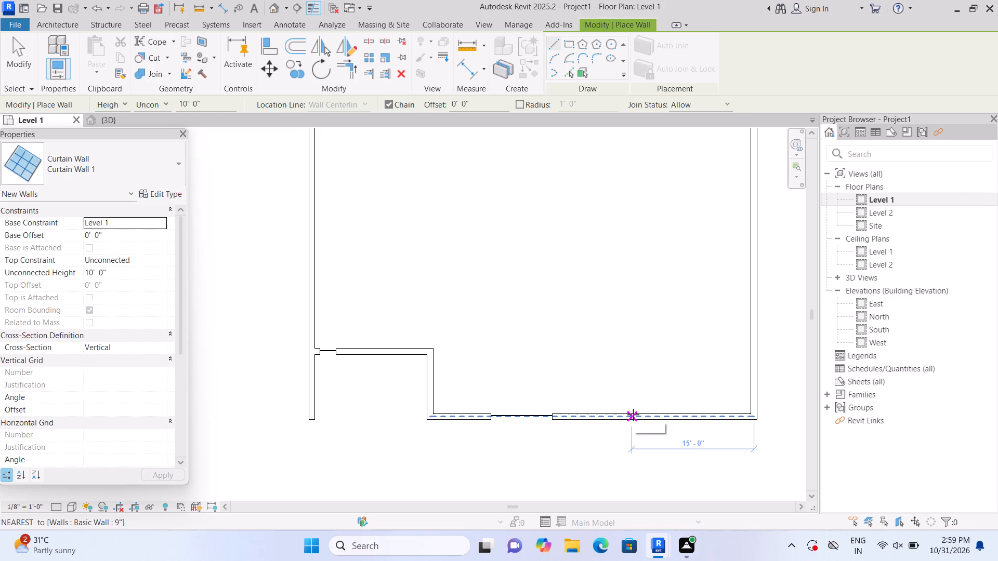
{"action": "left_click", "coordinate": [633, 415]}
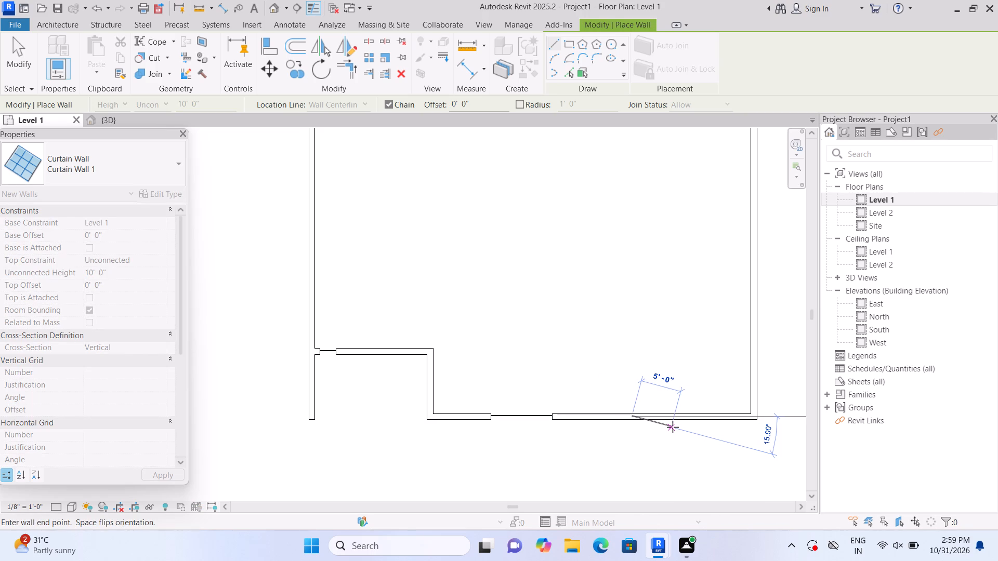
{"action": "scroll", "coordinate": [673, 427], "scroll_direction": "up", "scroll_amount": 3}
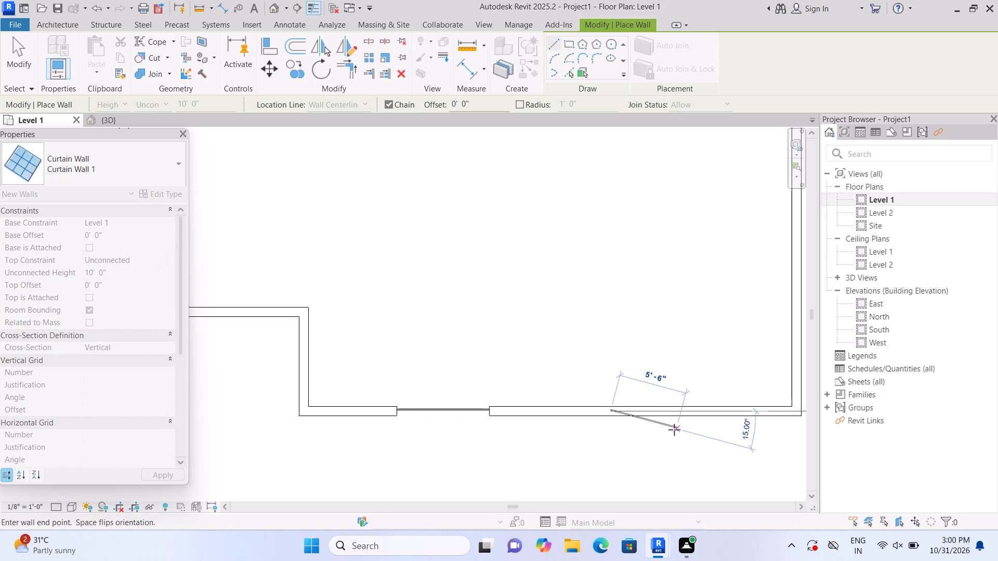
{"action": "left_click", "coordinate": [694, 410]}
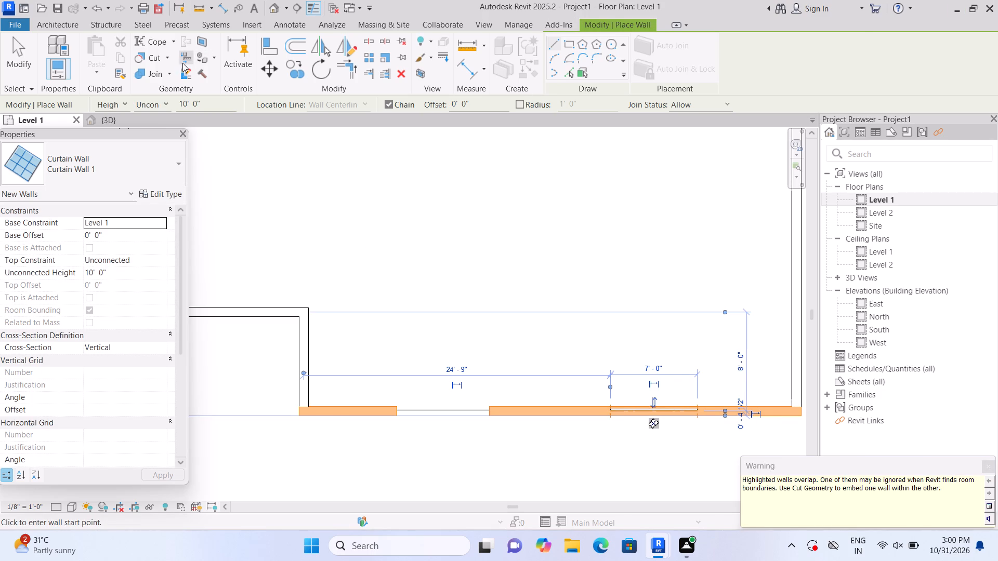
Use Cut Geometry to embed the 7'-0" curtain wall in the main 9" south wall.
{"action": "left_click", "coordinate": [168, 59]}
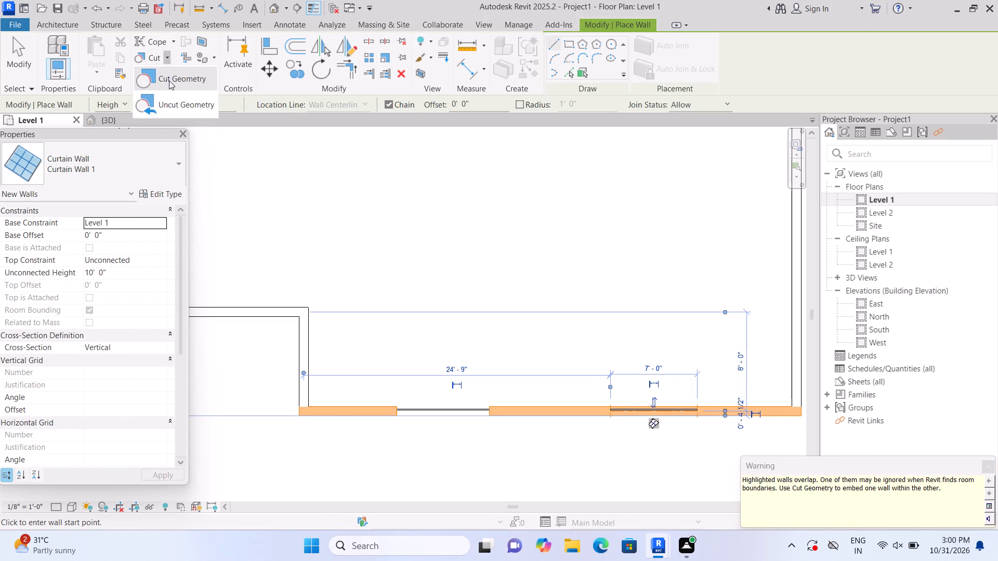
{"action": "left_click", "coordinate": [169, 81]}
{"action": "left_click", "coordinate": [725, 417]}
{"action": "left_click", "coordinate": [664, 413]}
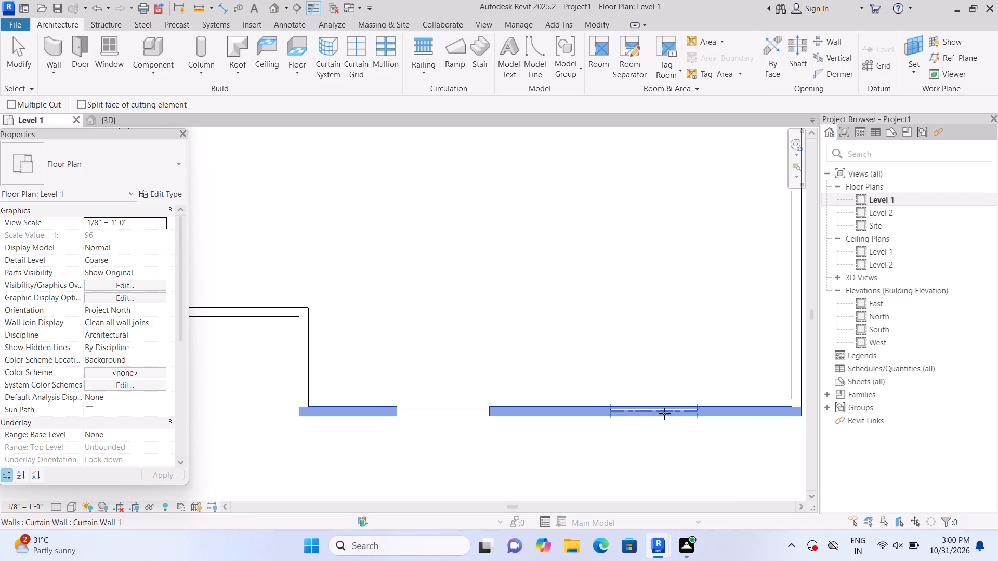
Examine the curtain walls embedded in the south walls in the default 3D view and return to the Level 1 floor plan.
{"action": "scroll", "coordinate": [676, 369], "scroll_direction": "down", "scroll_amount": 4}
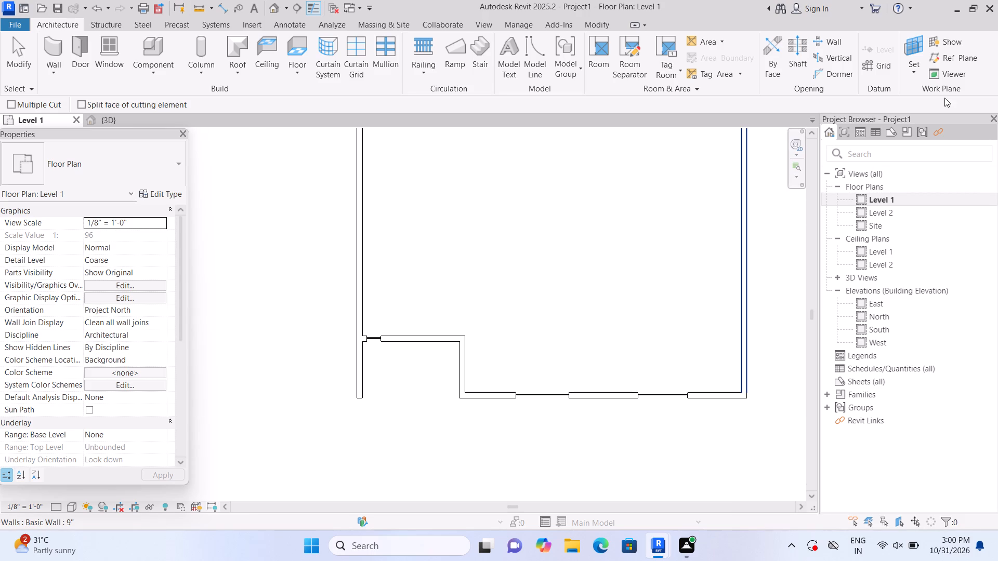
{"action": "left_click", "coordinate": [273, 11]}
{"action": "scroll", "coordinate": [349, 560], "scroll_direction": "down", "scroll_amount": 6}
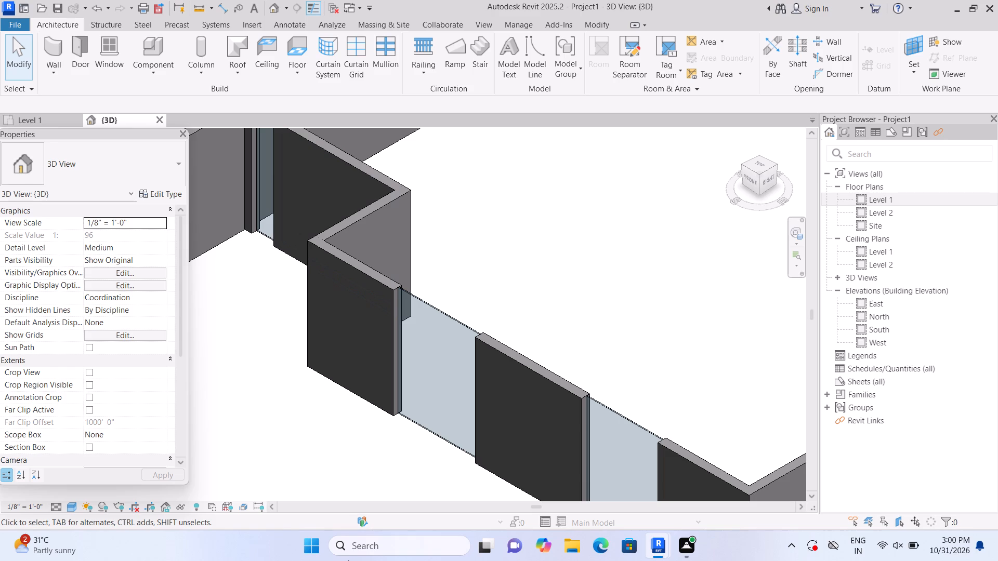
{"action": "scroll", "coordinate": [516, 433], "scroll_direction": "down", "scroll_amount": 8}
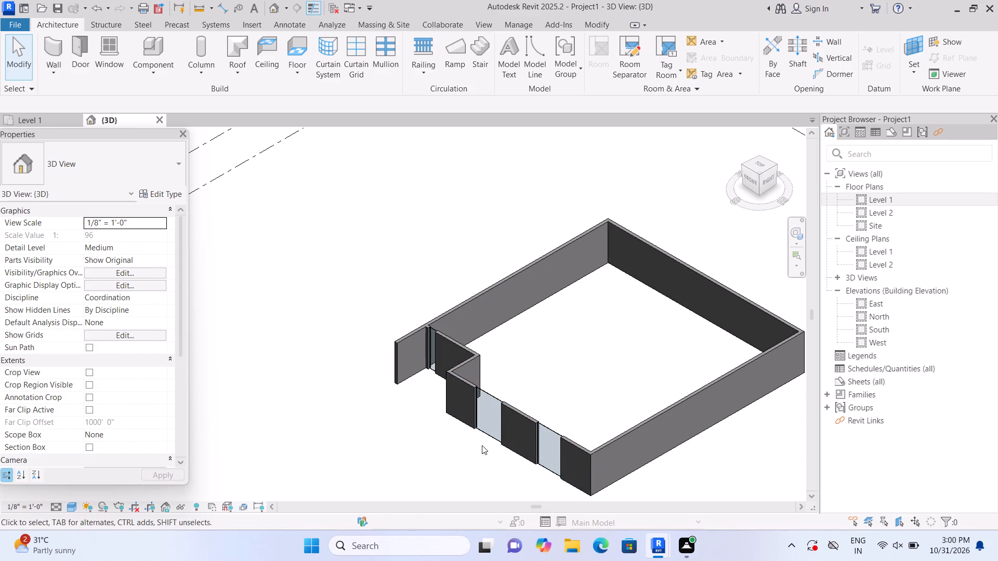
{"action": "middle_click_drag", "start_coordinate": [474, 441], "coordinate": [401, 430]}
{"action": "scroll", "coordinate": [400, 429], "scroll_direction": "up", "scroll_amount": 3}
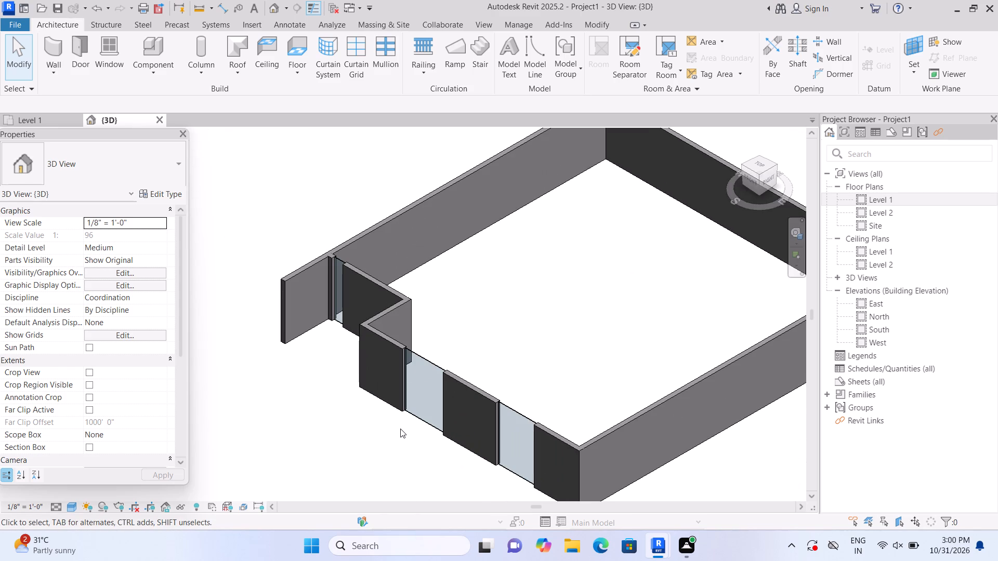
{"action": "double_click", "coordinate": [861, 196]}
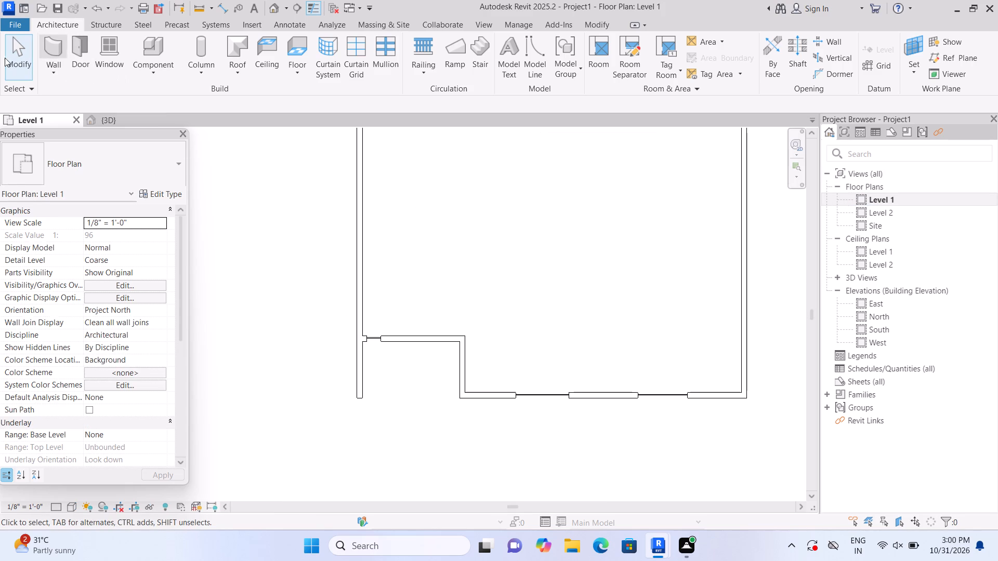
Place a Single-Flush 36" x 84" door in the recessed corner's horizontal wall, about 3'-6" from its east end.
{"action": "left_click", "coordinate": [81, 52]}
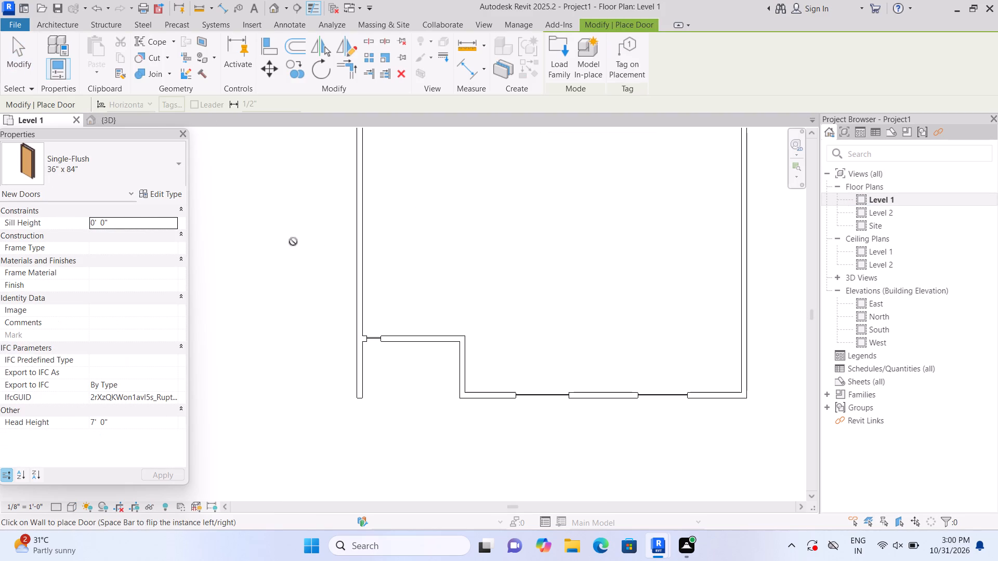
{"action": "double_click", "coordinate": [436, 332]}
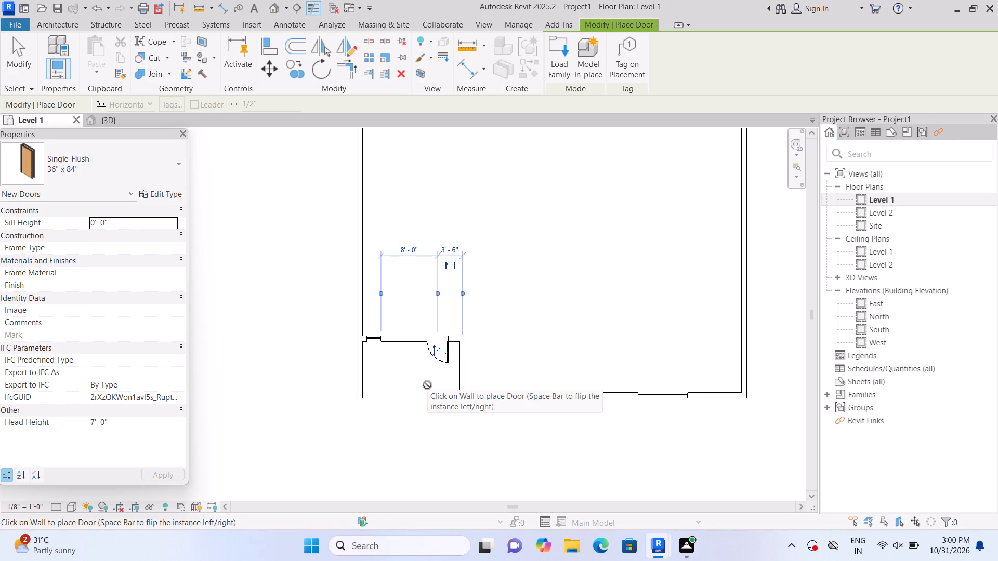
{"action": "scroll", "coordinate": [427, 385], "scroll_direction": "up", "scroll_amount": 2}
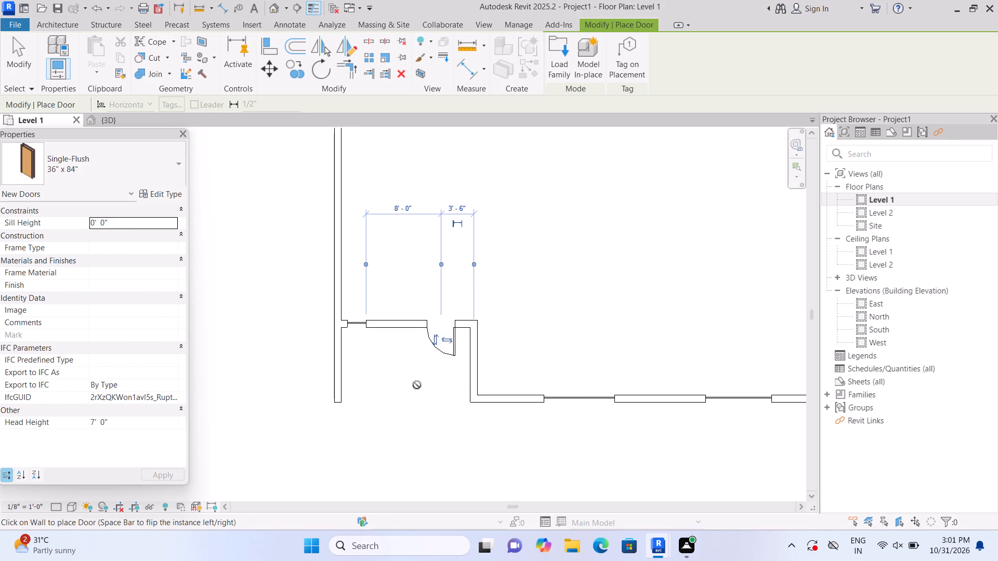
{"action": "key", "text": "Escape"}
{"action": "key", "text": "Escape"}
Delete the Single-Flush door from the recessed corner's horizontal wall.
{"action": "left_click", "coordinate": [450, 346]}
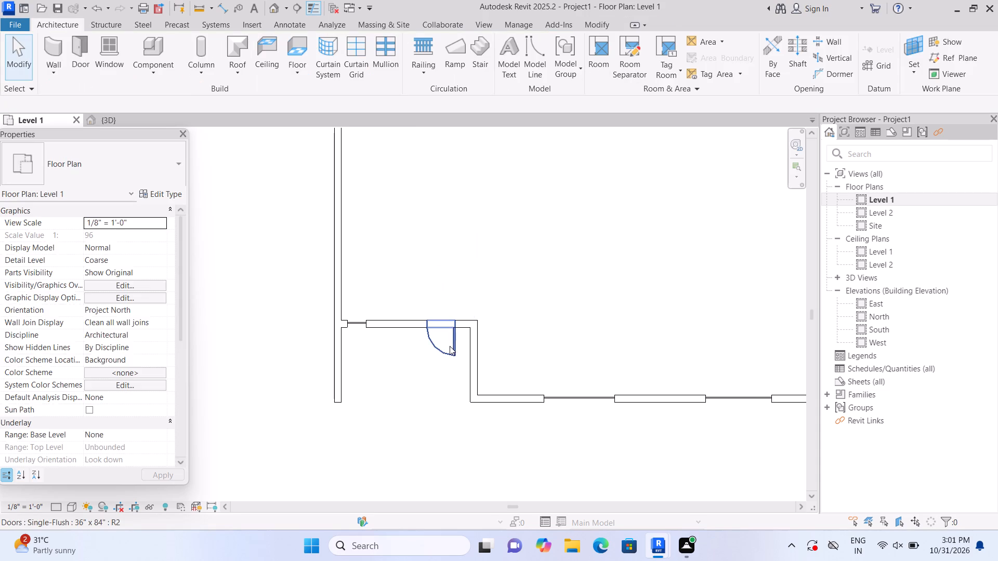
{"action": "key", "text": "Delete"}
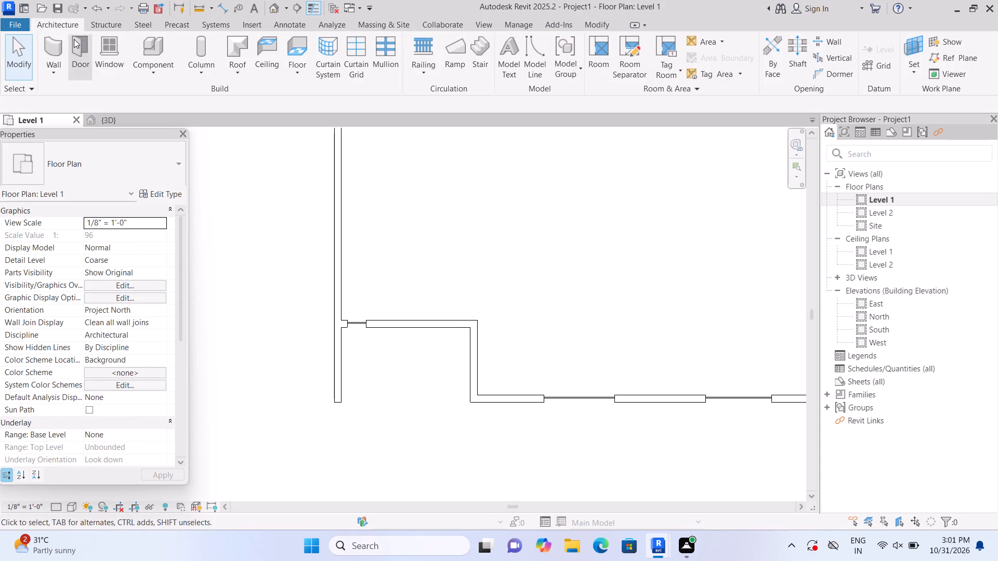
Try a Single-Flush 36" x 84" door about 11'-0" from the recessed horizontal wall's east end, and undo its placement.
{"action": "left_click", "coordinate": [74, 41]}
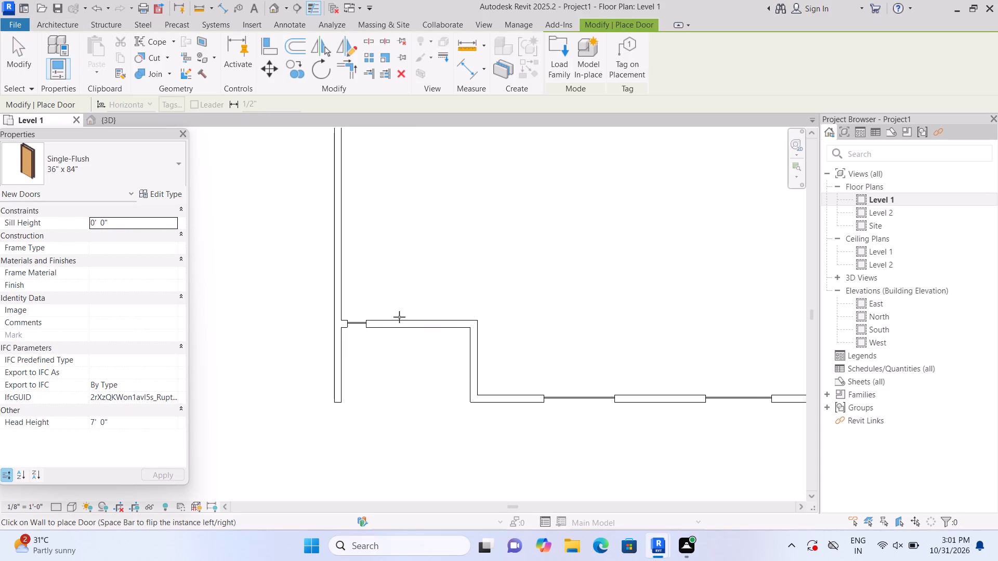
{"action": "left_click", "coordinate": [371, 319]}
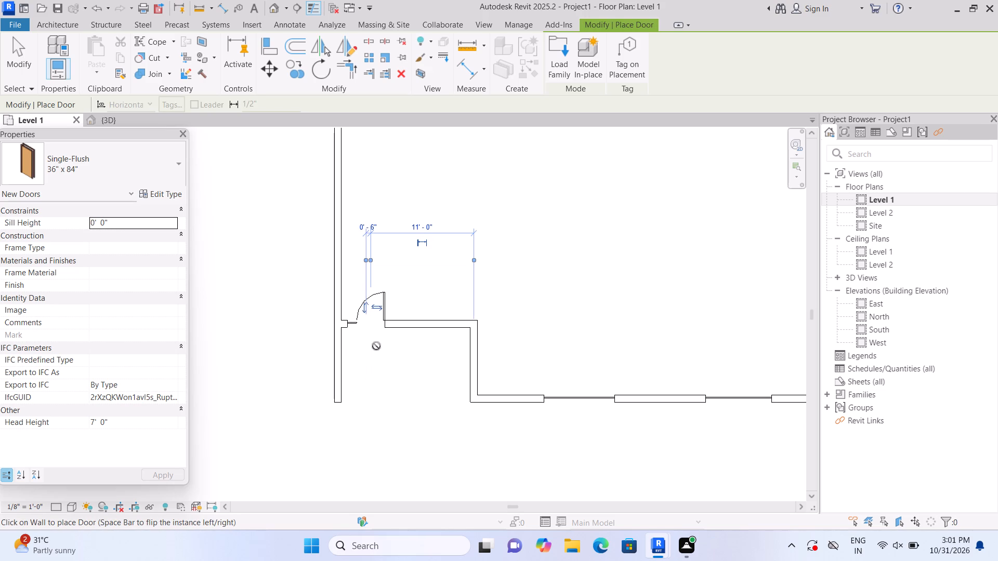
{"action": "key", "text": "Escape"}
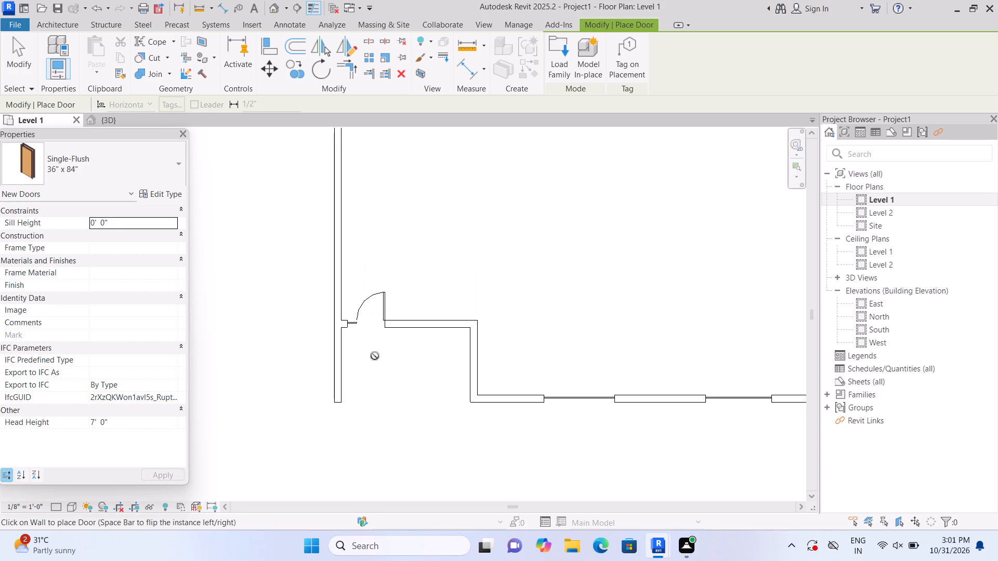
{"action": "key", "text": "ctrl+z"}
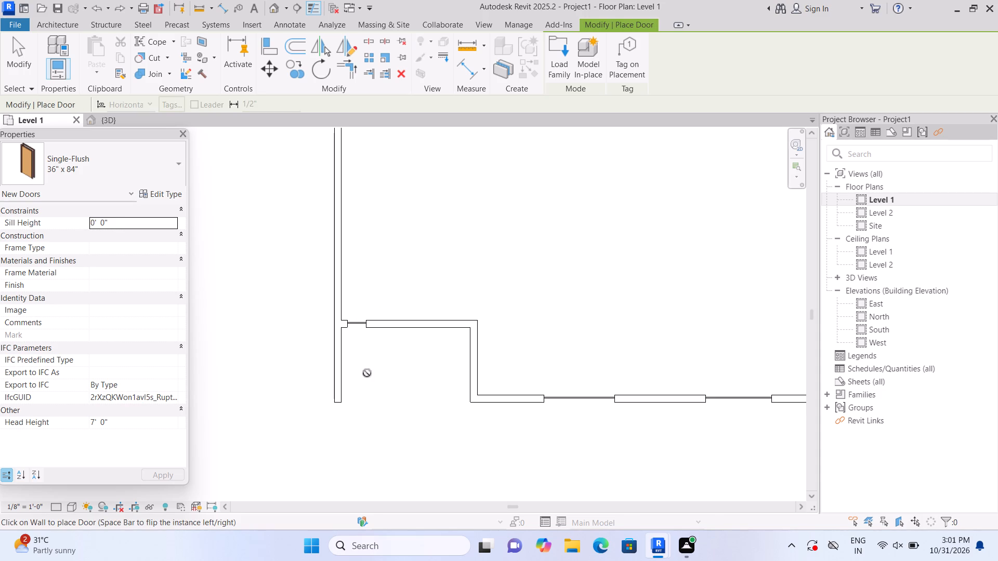
Draw a Curtain Wall 1 segment about 3'-0" long in the recessed corner's horizontal wall, starting about 6'-0" from its west end.
{"action": "double_click", "coordinate": [55, 23]}
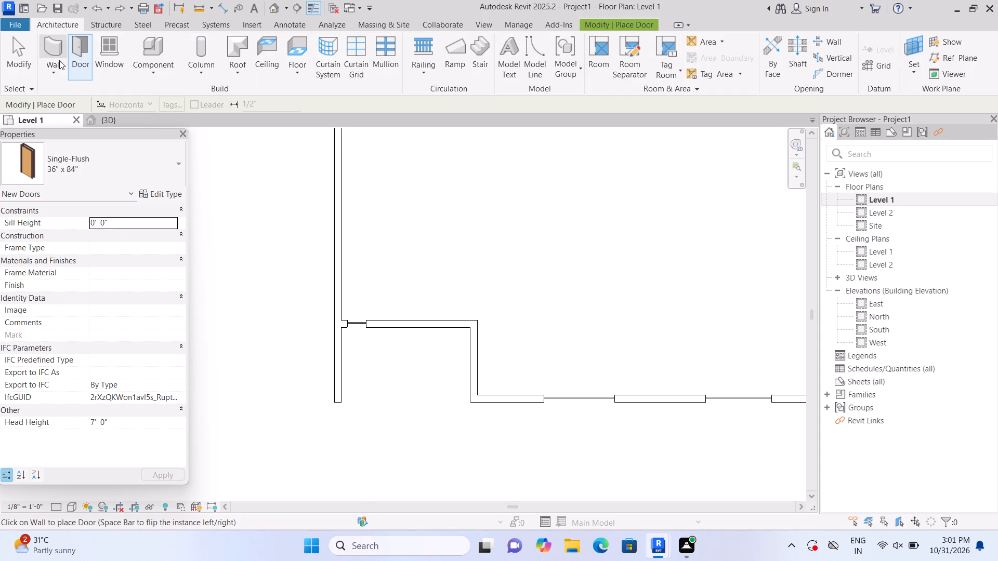
{"action": "left_click", "coordinate": [58, 49]}
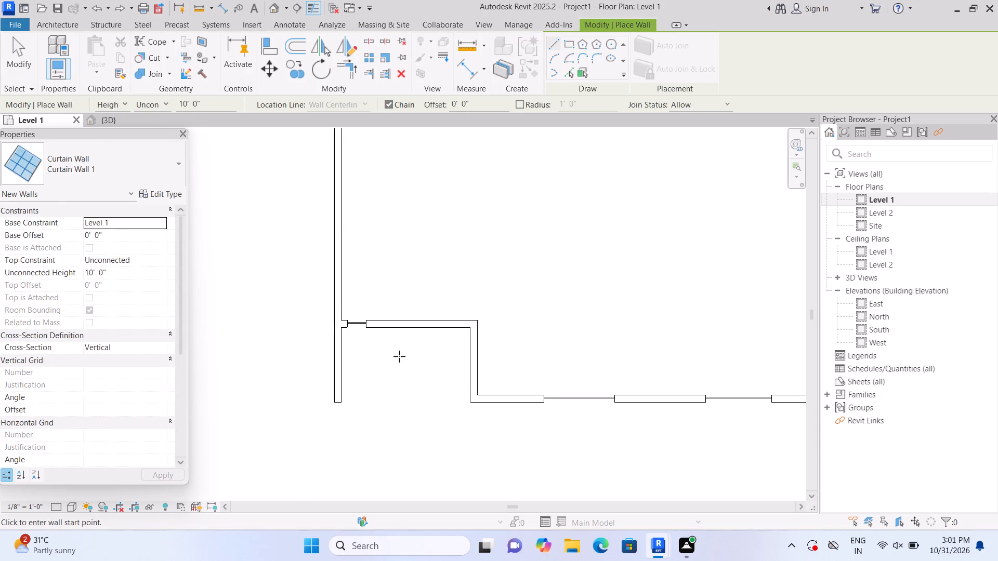
{"action": "left_click", "coordinate": [395, 327]}
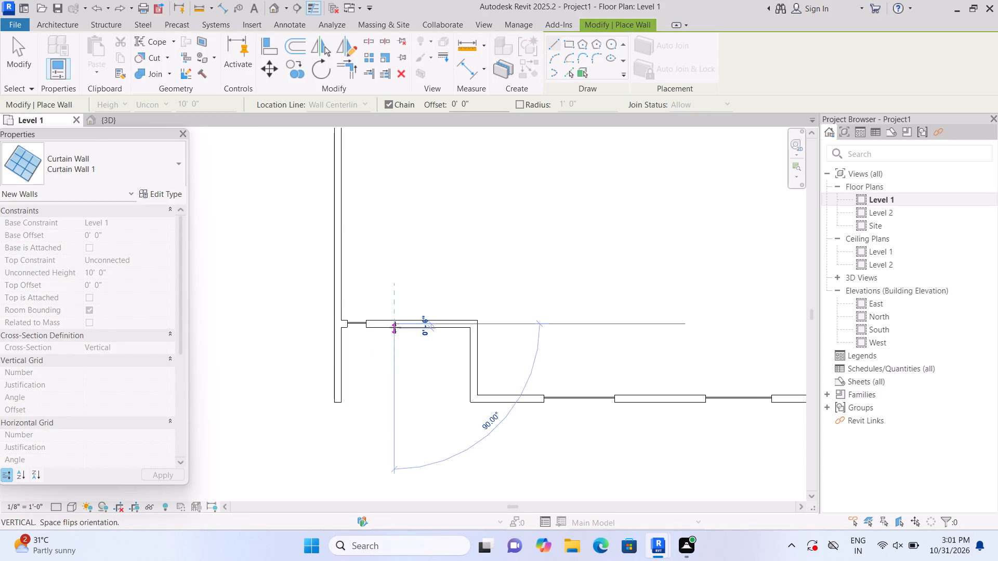
{"action": "left_click", "coordinate": [422, 324]}
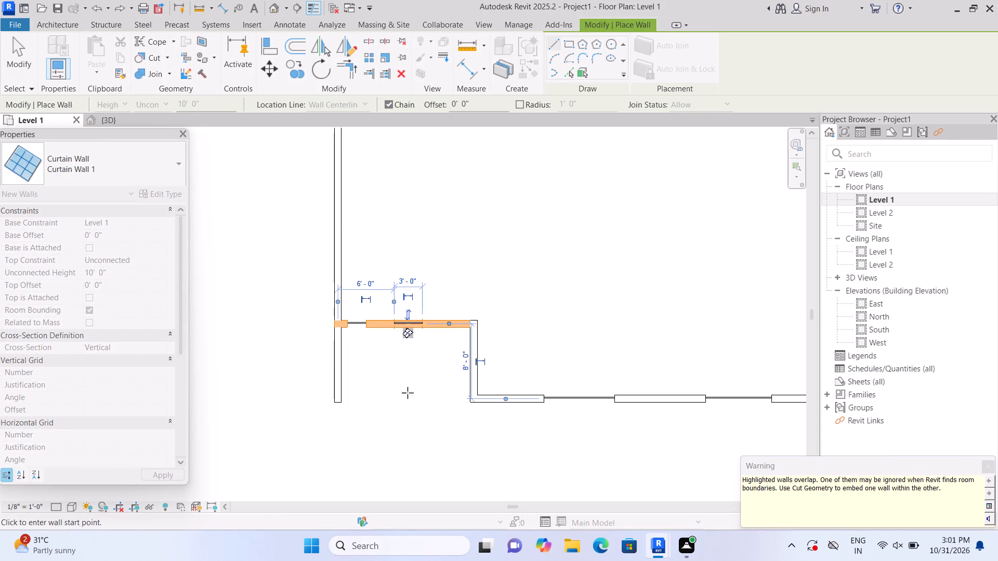
Cut the recessed corner's horizontal wall with the new 3'-0" curtain wall to embed it.
{"action": "left_click", "coordinate": [167, 60]}
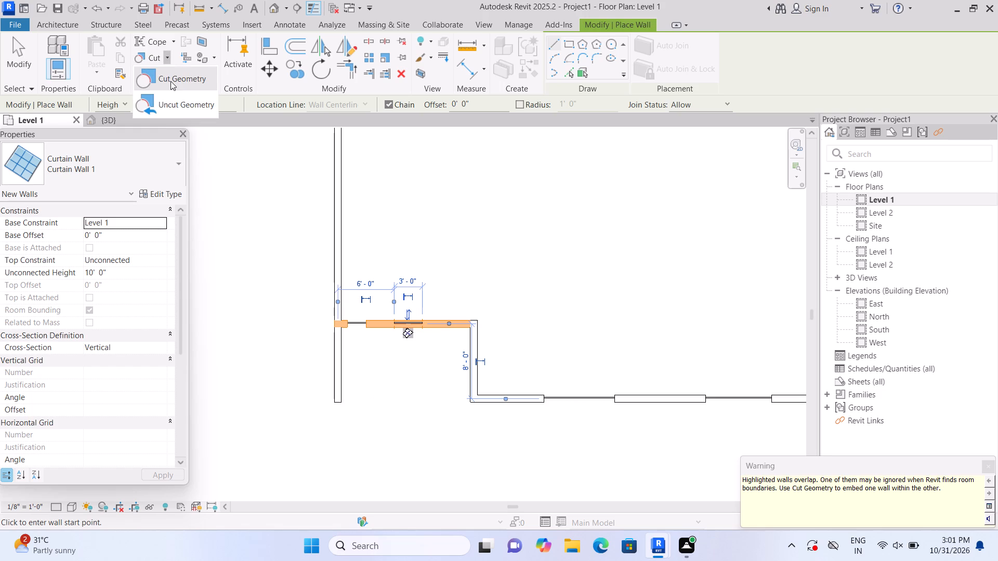
{"action": "double_click", "coordinate": [174, 90]}
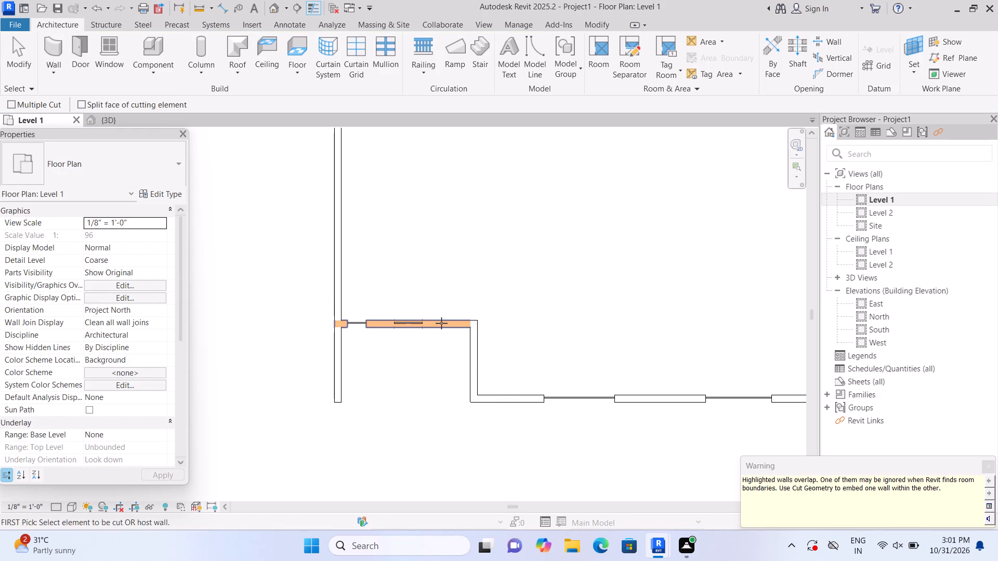
{"action": "left_click", "coordinate": [441, 323]}
{"action": "double_click", "coordinate": [411, 324]}
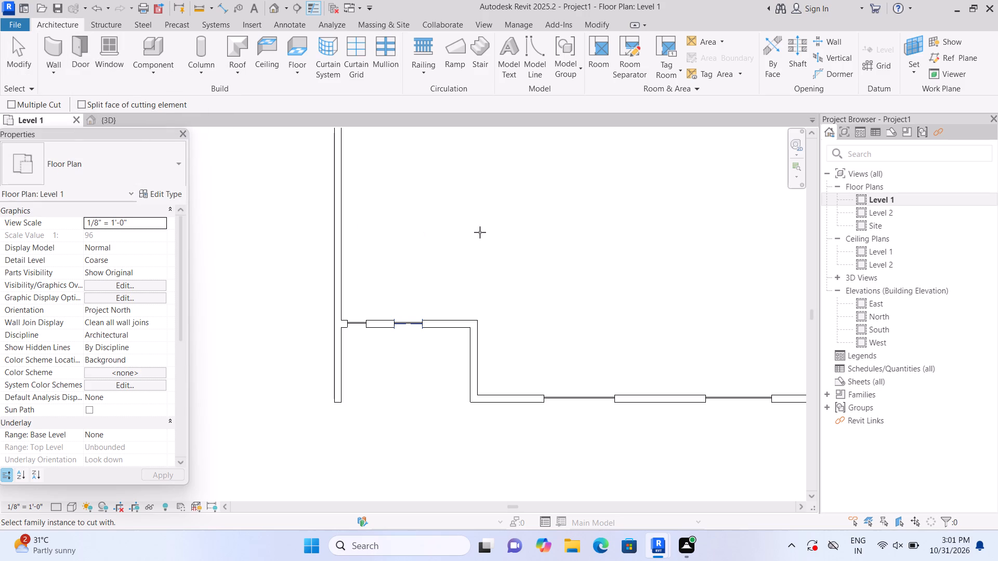
Place an inward-swinging Single-Flush 36" x 84" door in the recessed horizontal wall, centred about 2'-9" east of the embedded 3'-0" curtain wall.
{"action": "scroll", "coordinate": [479, 233], "scroll_direction": "down", "scroll_amount": 3}
{"action": "scroll", "coordinate": [522, 243], "scroll_direction": "down", "scroll_amount": 2}
{"action": "middle_click_drag", "start_coordinate": [547, 253], "coordinate": [469, 274]}
{"action": "middle_click", "coordinate": [469, 274]}
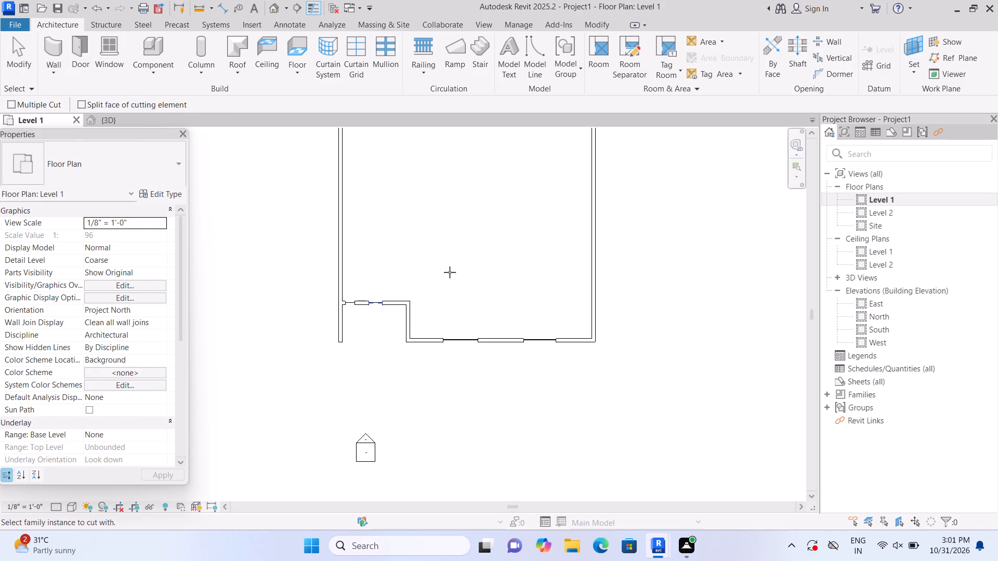
{"action": "left_click", "coordinate": [72, 44]}
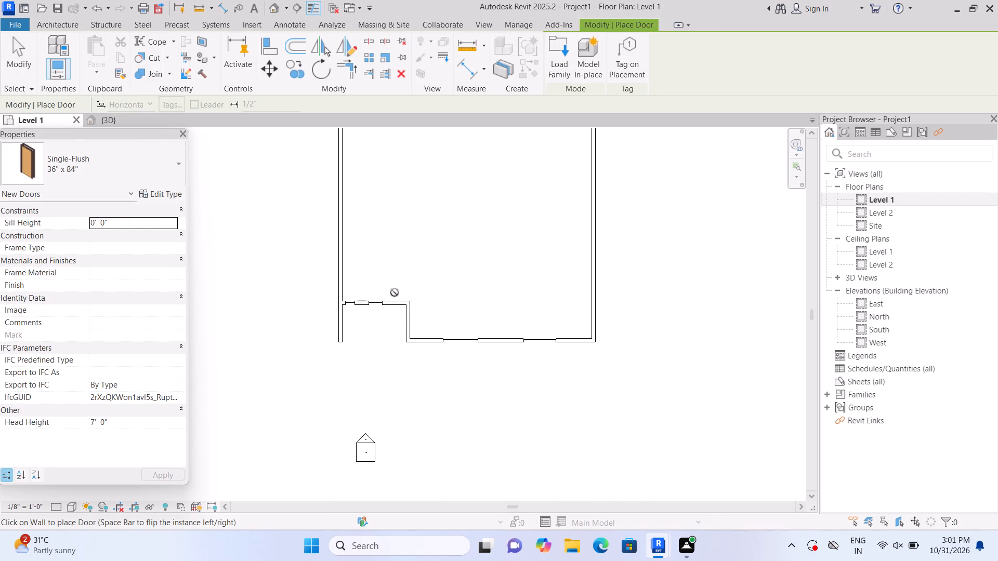
{"action": "scroll", "coordinate": [395, 300], "scroll_direction": "up", "scroll_amount": 4}
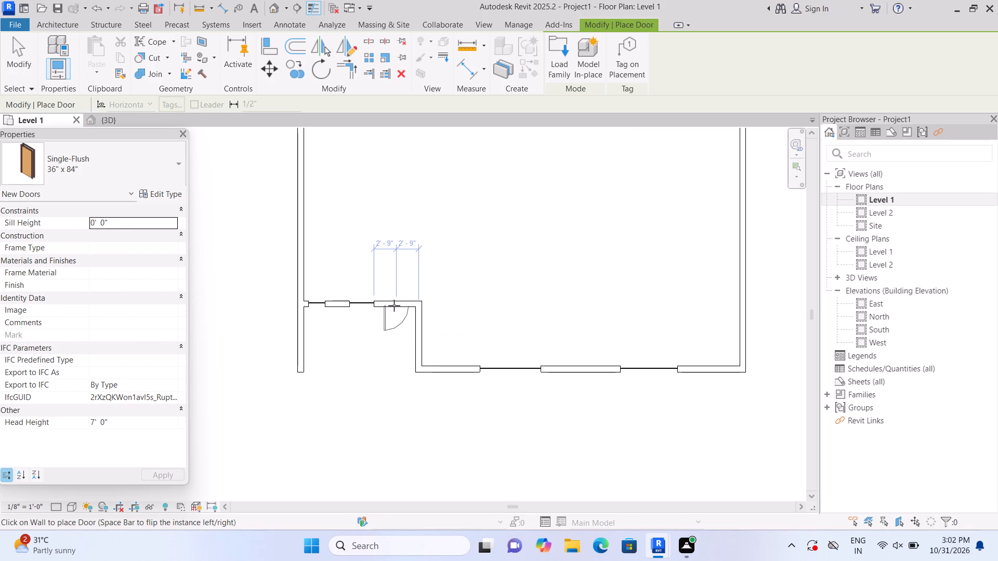
{"action": "double_click", "coordinate": [400, 295]}
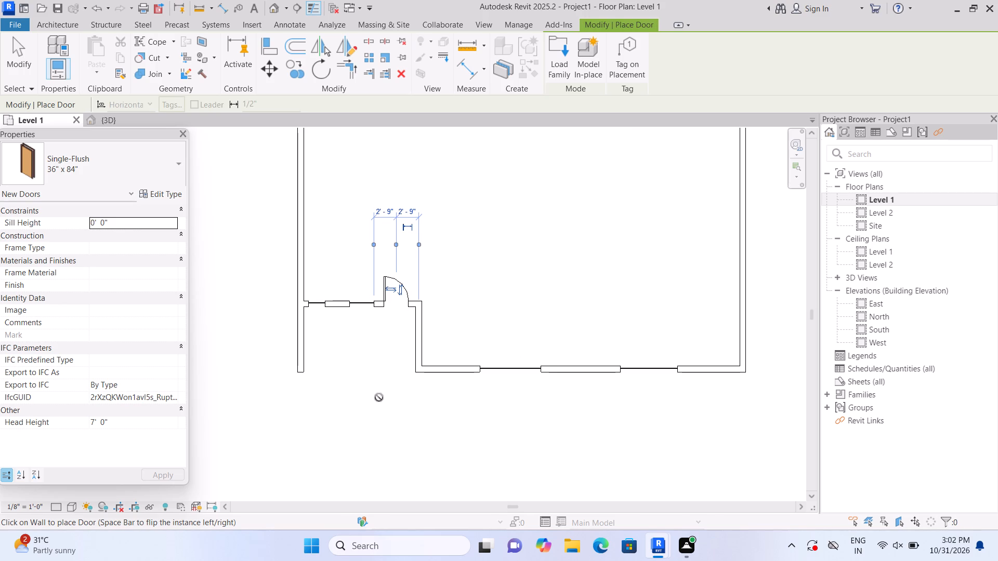
{"action": "key", "text": "Escape"}
Examine the new door and the embedded curtain walls from the front-left in the 3D view.
{"action": "scroll", "coordinate": [377, 400], "scroll_direction": "down", "scroll_amount": 4}
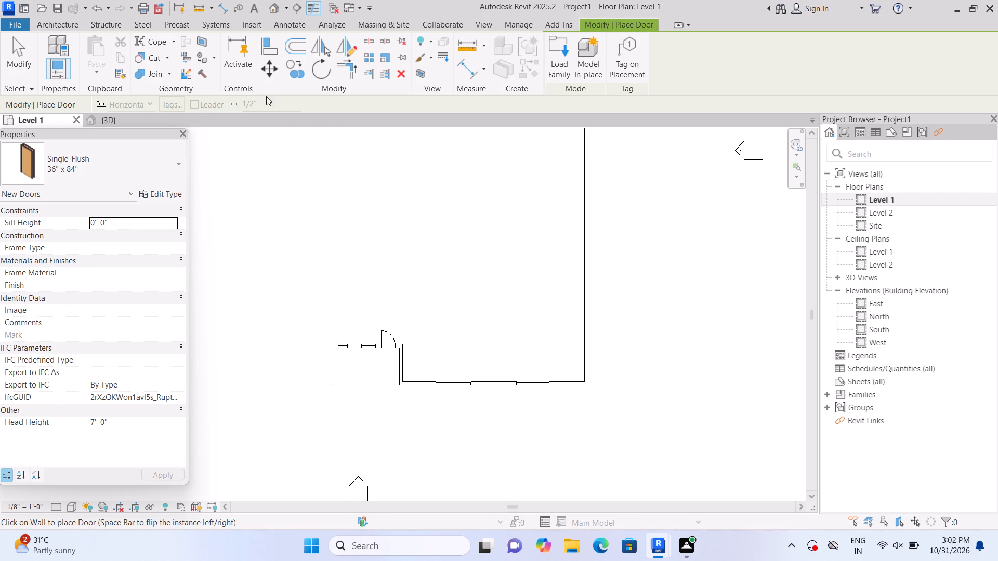
{"action": "left_click", "coordinate": [269, 11]}
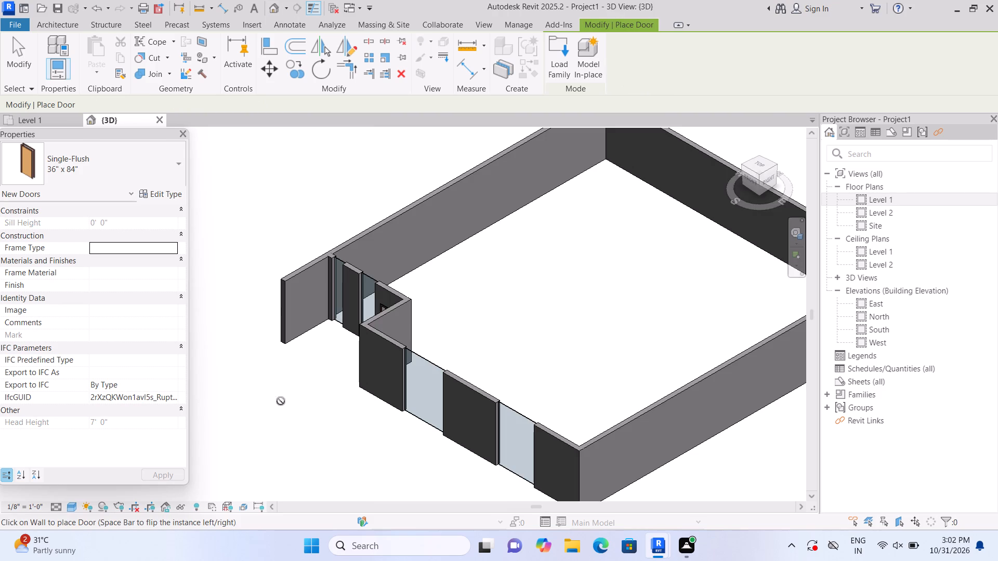
{"action": "middle_click_drag", "start_coordinate": [280, 398], "coordinate": [453, 440], "text": "shift"}
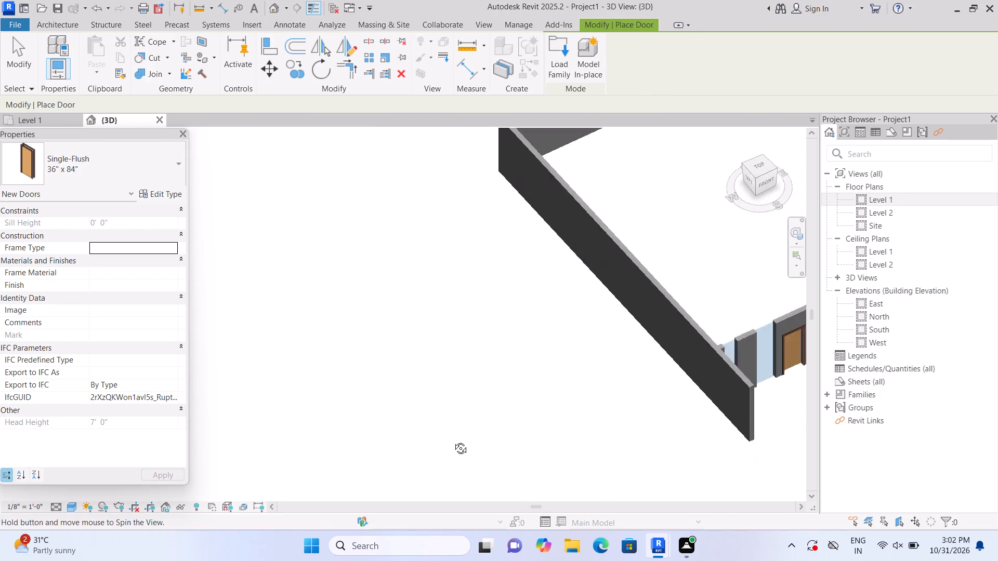
{"action": "middle_click_drag", "start_coordinate": [453, 440], "coordinate": [460, 435], "text": "shift"}
{"action": "middle_click", "coordinate": [192, 560]}
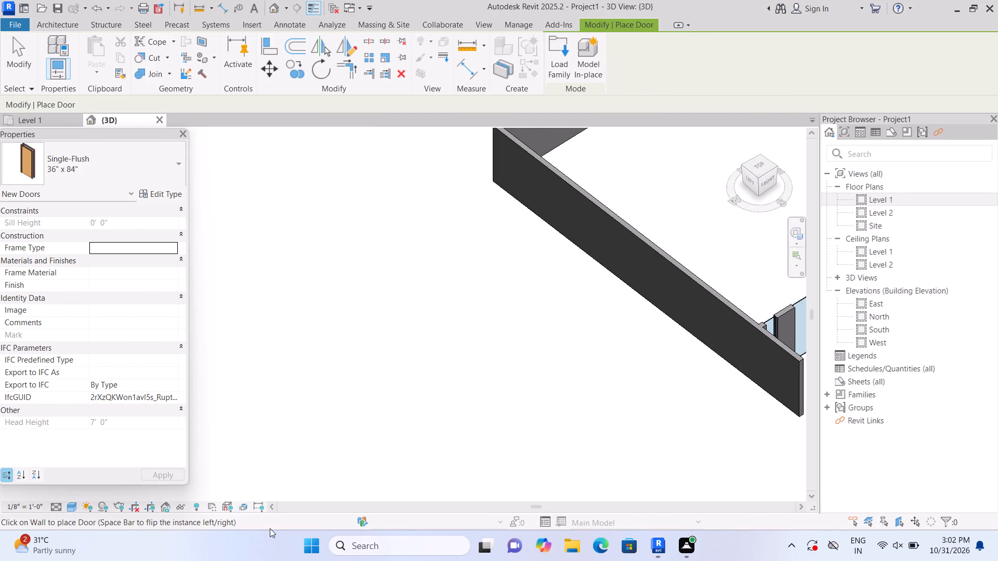
{"action": "middle_click_drag", "start_coordinate": [270, 528], "coordinate": [180, 560]}
{"action": "middle_click_drag", "start_coordinate": [417, 466], "coordinate": [107, 453]}
{"action": "scroll", "coordinate": [416, 466], "scroll_direction": "up", "scroll_amount": 1}
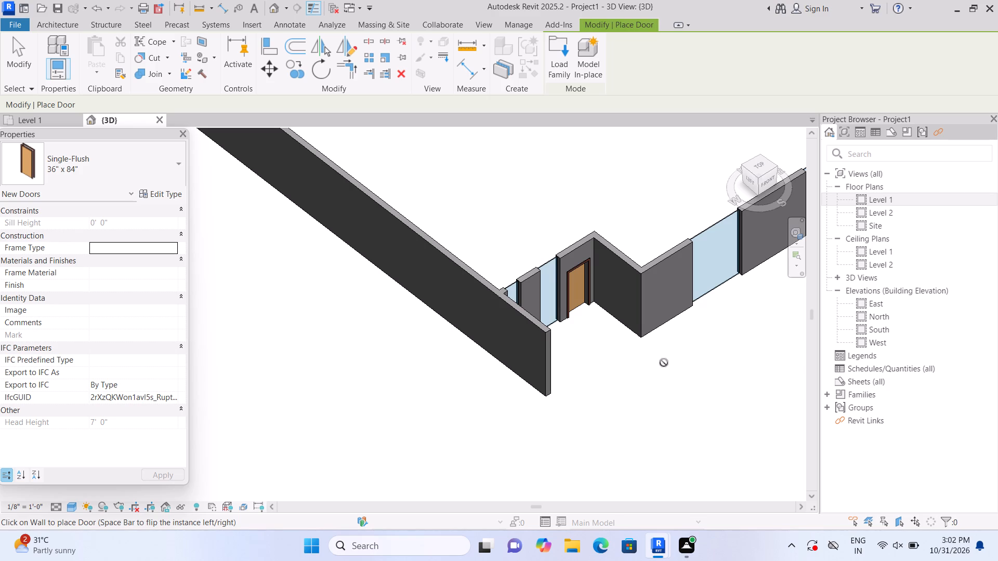
{"action": "middle_click_drag", "start_coordinate": [653, 351], "coordinate": [396, 436]}
{"action": "scroll", "coordinate": [453, 355], "scroll_direction": "up", "scroll_amount": 1}
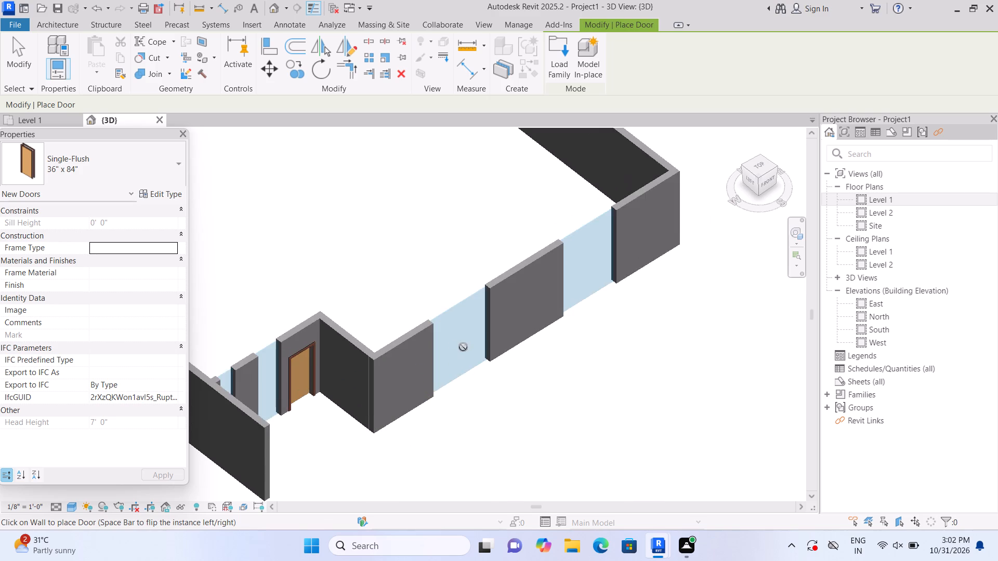
{"action": "scroll", "coordinate": [466, 336], "scroll_direction": "up", "scroll_amount": 2}
{"action": "key", "text": "Escape"}
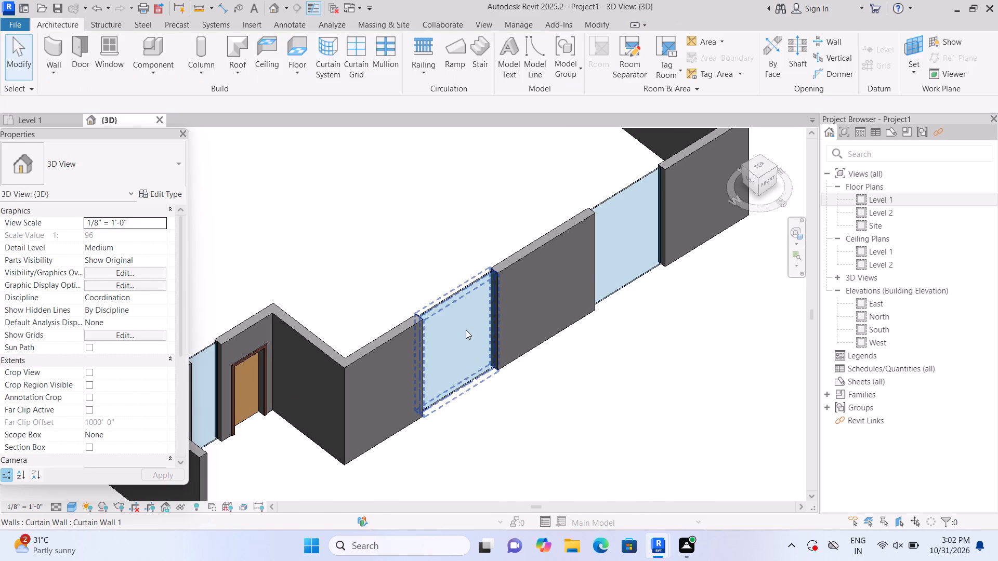
Shorten the south wall's west curtain wall into a window, lowering its top to about 8'-3" and raising its base above floor level.
{"action": "left_click", "coordinate": [466, 330]}
{"action": "scroll", "coordinate": [472, 368], "scroll_direction": "up", "scroll_amount": 3}
{"action": "left_click_drag", "start_coordinate": [450, 247], "coordinate": [450, 249]}
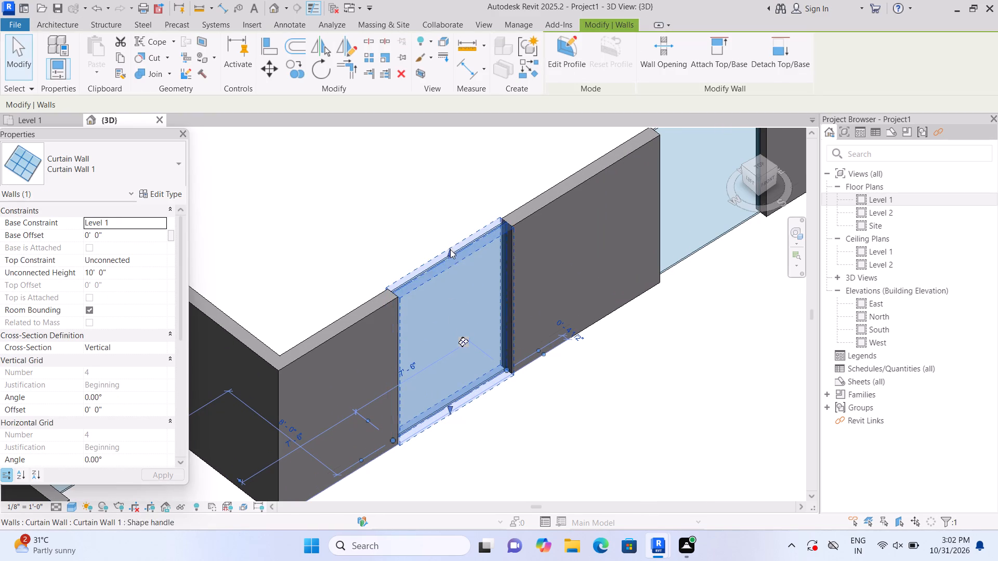
{"action": "left_click_drag", "start_coordinate": [450, 249], "coordinate": [461, 284]}
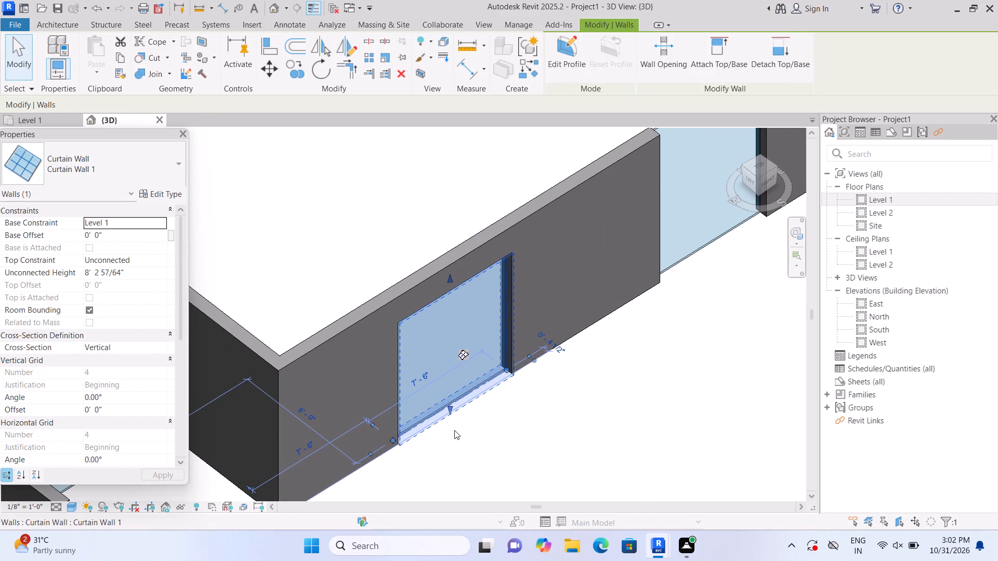
{"action": "left_click_drag", "start_coordinate": [450, 408], "coordinate": [448, 384]}
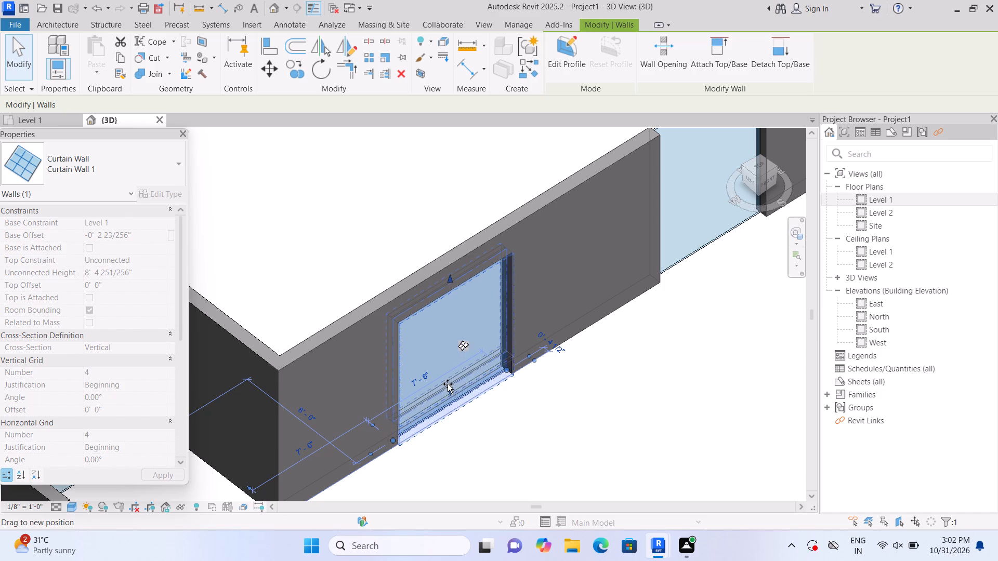
{"action": "left_click_drag", "start_coordinate": [448, 384], "coordinate": [447, 373]}
{"action": "left_click", "coordinate": [503, 432]}
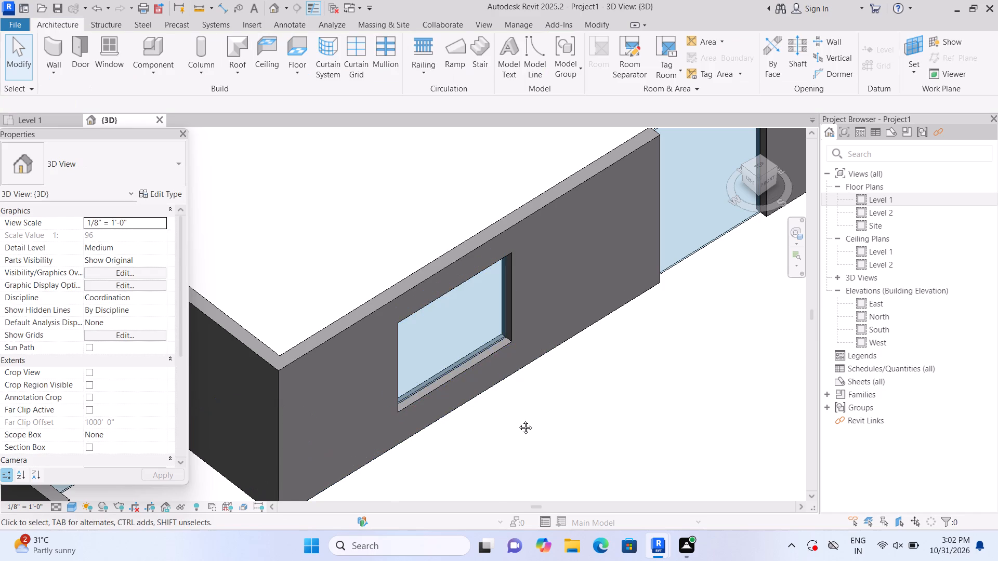
Shorten the south wall's east curtain wall into a window, lowering its top to about 7'-9" and raising its base above floor level.
{"action": "middle_click_drag", "start_coordinate": [518, 420], "coordinate": [373, 516]}
{"action": "middle_click_drag", "start_coordinate": [505, 404], "coordinate": [412, 460]}
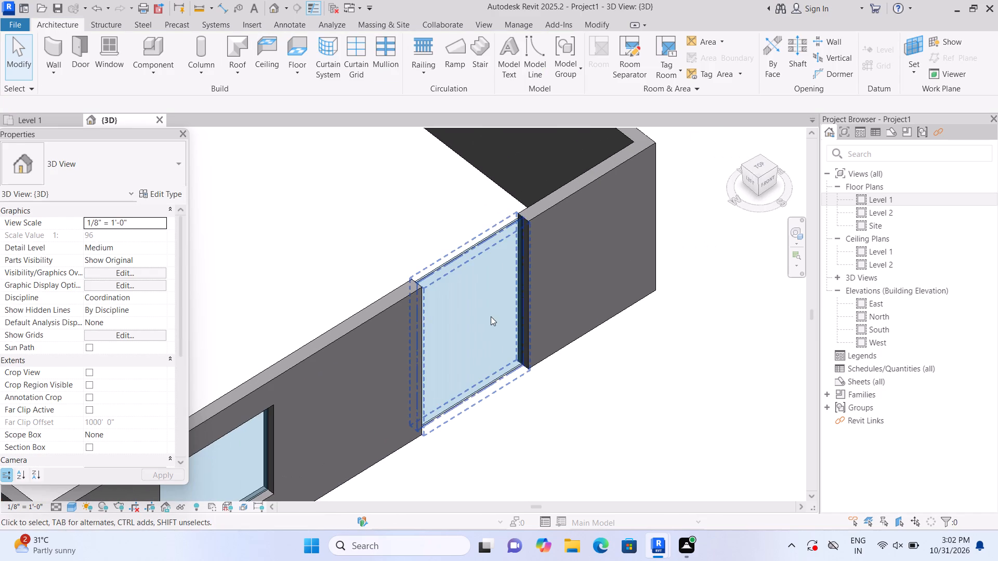
{"action": "left_click", "coordinate": [482, 298]}
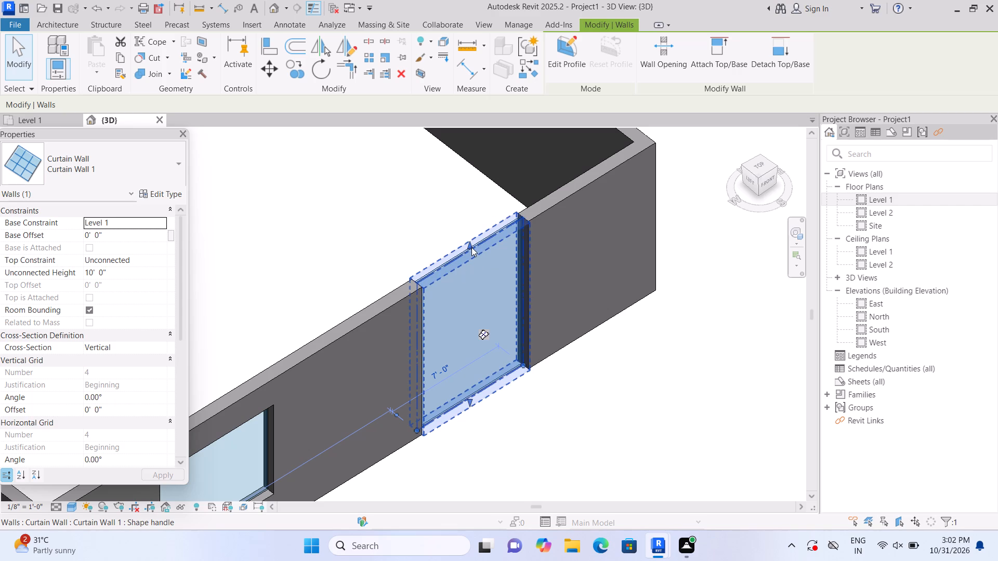
{"action": "scroll", "coordinate": [478, 279], "scroll_direction": "up", "scroll_amount": 3}
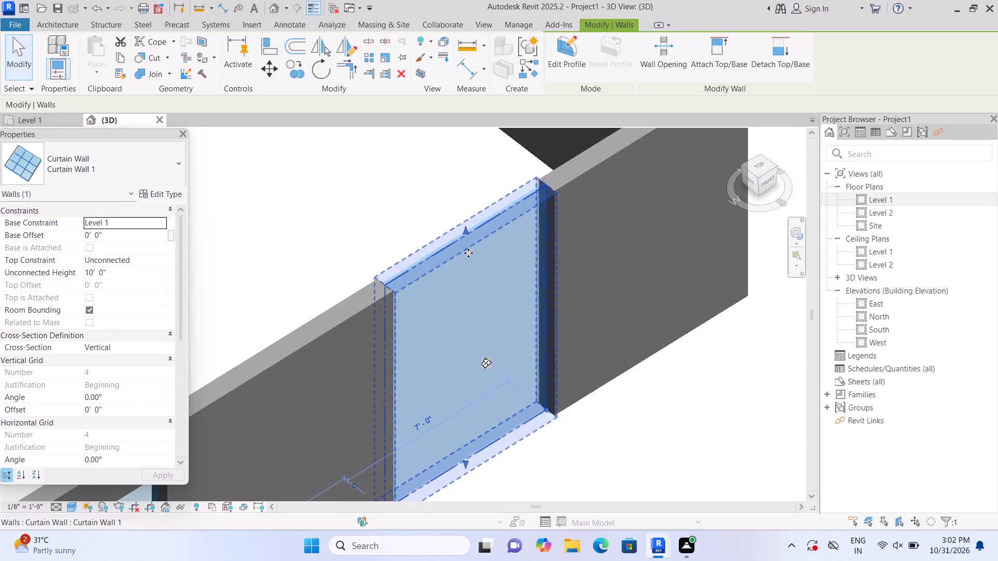
{"action": "left_click_drag", "start_coordinate": [465, 229], "coordinate": [483, 285]}
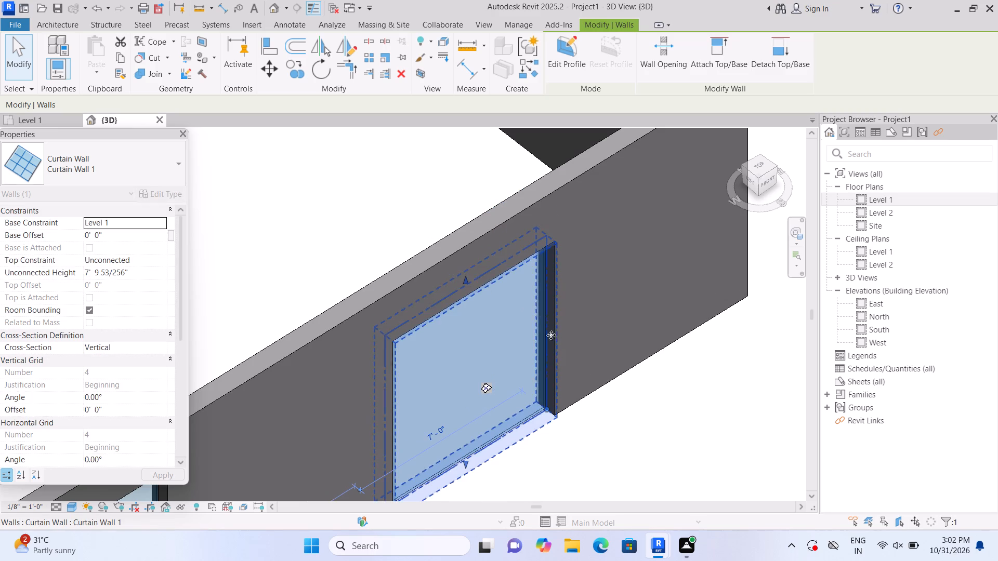
{"action": "middle_click_drag", "start_coordinate": [477, 482], "coordinate": [487, 417]}
{"action": "left_click_drag", "start_coordinate": [475, 397], "coordinate": [473, 324]}
{"action": "left_click", "coordinate": [523, 436]}
Raise the base of the curtain wall beside the door in the recessed wall to an offset of about 2'-2".
{"action": "scroll", "coordinate": [530, 425], "scroll_direction": "down", "scroll_amount": 5}
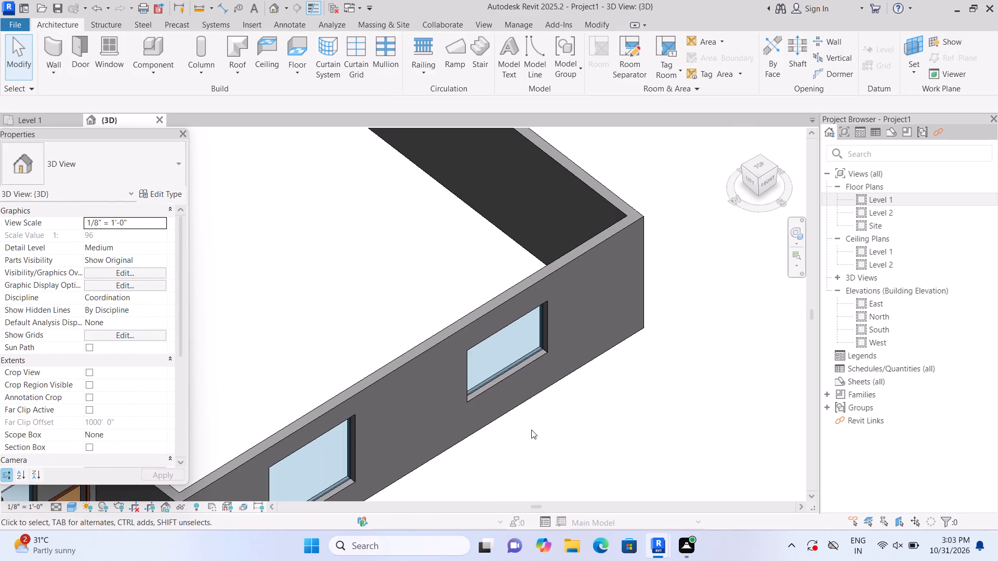
{"action": "middle_click_drag", "start_coordinate": [531, 427], "coordinate": [564, 343]}
{"action": "scroll", "coordinate": [480, 415], "scroll_direction": "up", "scroll_amount": 1}
{"action": "middle_click_drag", "start_coordinate": [480, 415], "coordinate": [654, 310]}
{"action": "middle_click_drag", "start_coordinate": [510, 418], "coordinate": [606, 382]}
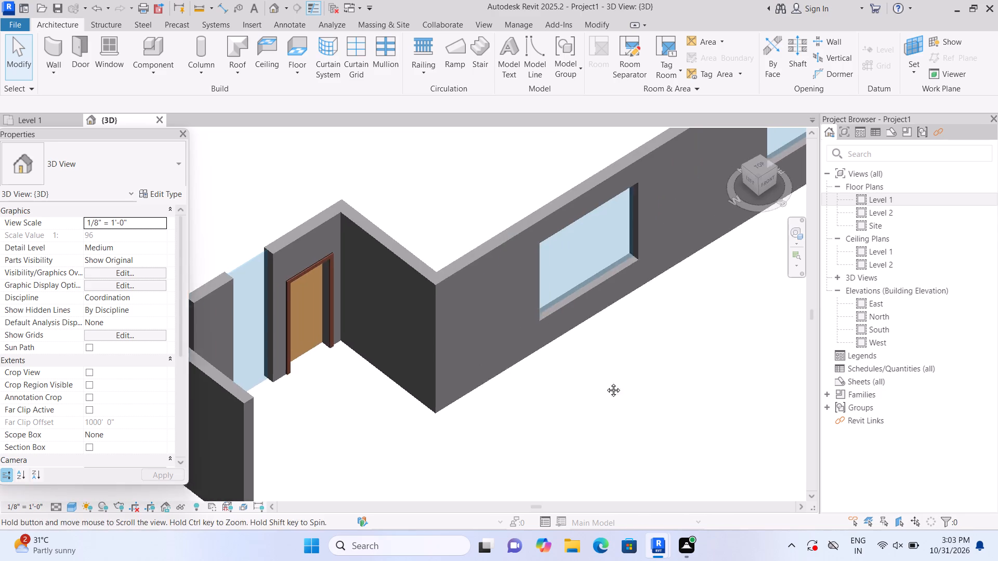
{"action": "middle_click_drag", "start_coordinate": [606, 382], "coordinate": [621, 373]}
{"action": "scroll", "coordinate": [304, 299], "scroll_direction": "up", "scroll_amount": 1}
{"action": "left_click", "coordinate": [268, 290]}
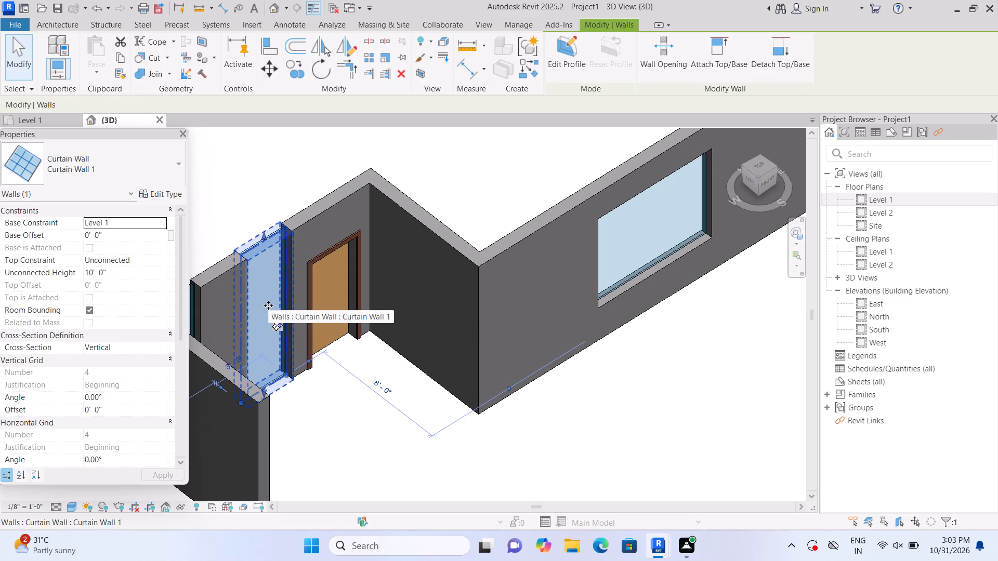
{"action": "scroll", "coordinate": [288, 358], "scroll_direction": "up", "scroll_amount": 1}
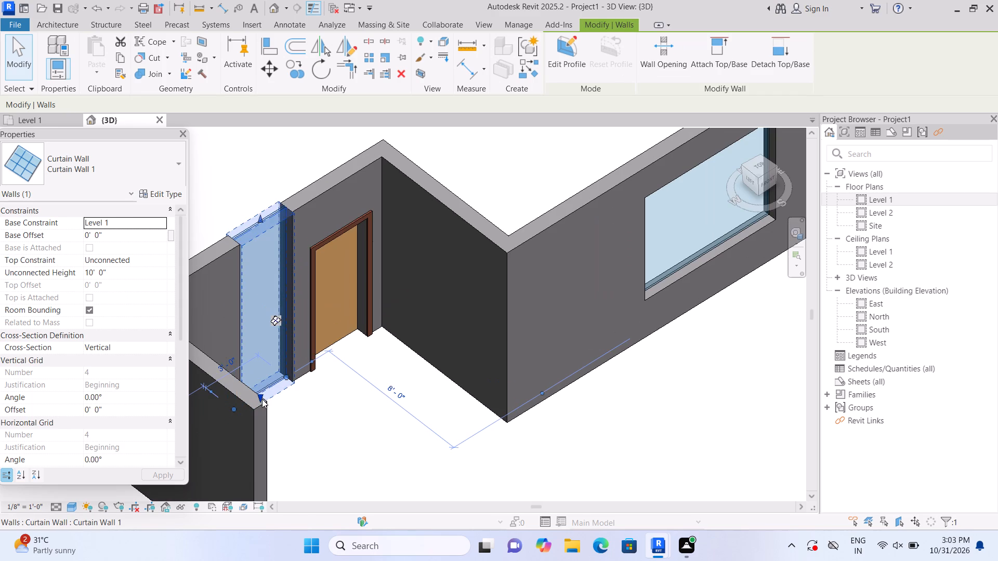
{"action": "left_click_drag", "start_coordinate": [260, 397], "coordinate": [255, 357]}
Nudge the Single-Flush door upward to a sill height of 0' 6".
{"action": "left_click", "coordinate": [351, 285]}
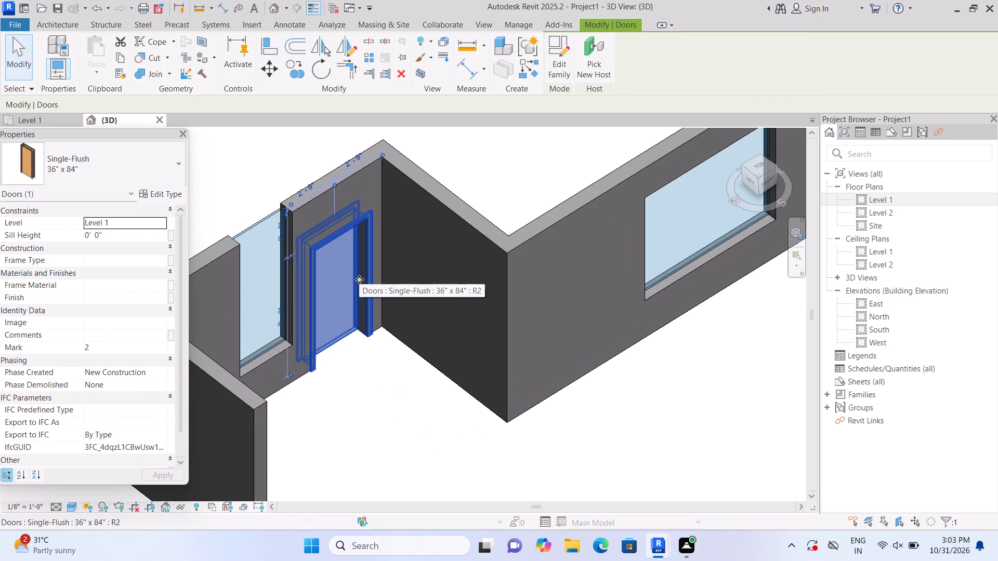
{"action": "key", "text": "Up"}
{"action": "key", "text": "Up"}
{"action": "key", "text": "Up"}
{"action": "key", "text": "Up"}
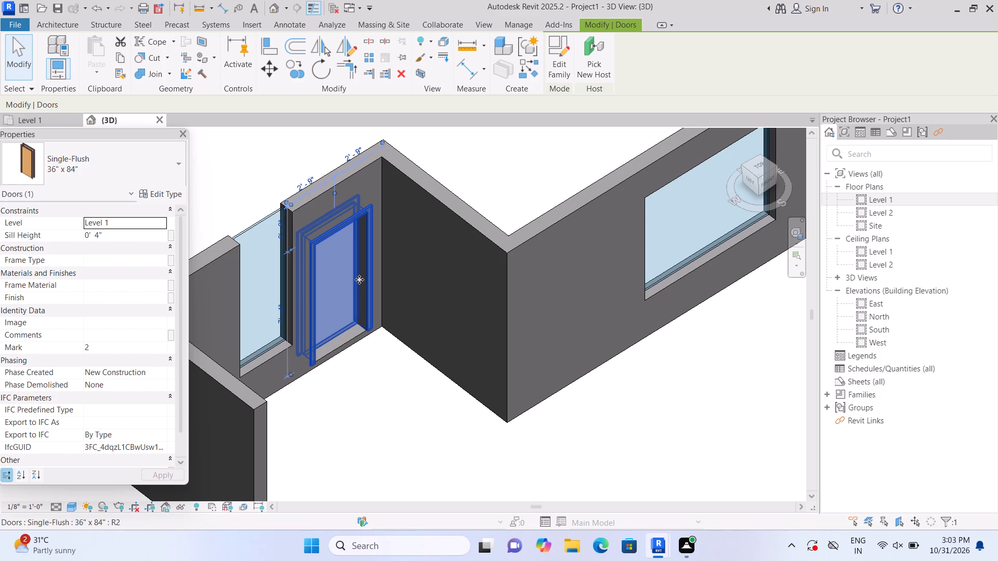
{"action": "key", "text": "Up"}
{"action": "key", "text": "Up"}
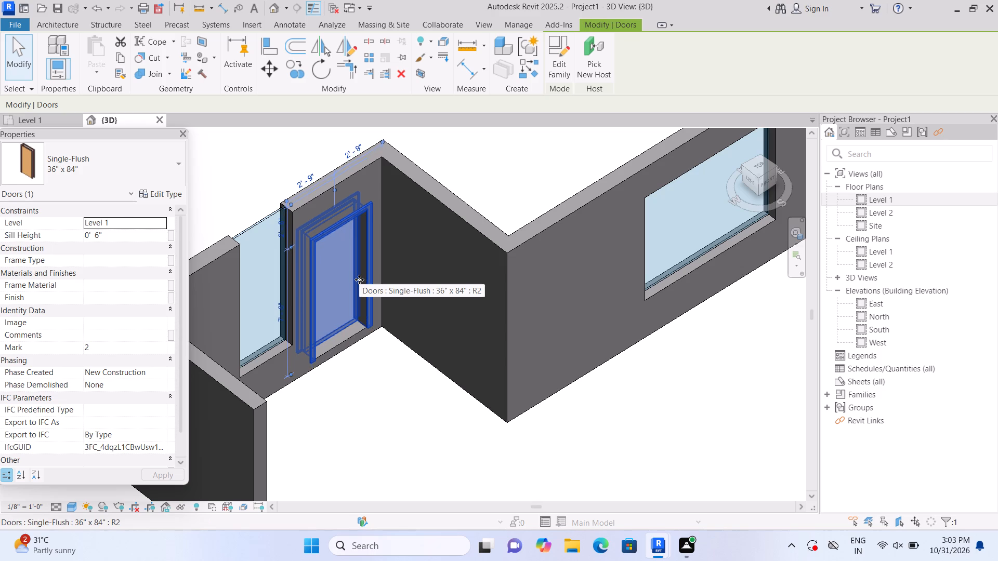
{"action": "key", "text": "Escape"}
Lower the top of the curtain wall beside the door to an unconnected height of about 5'-11".
{"action": "left_click", "coordinate": [269, 322]}
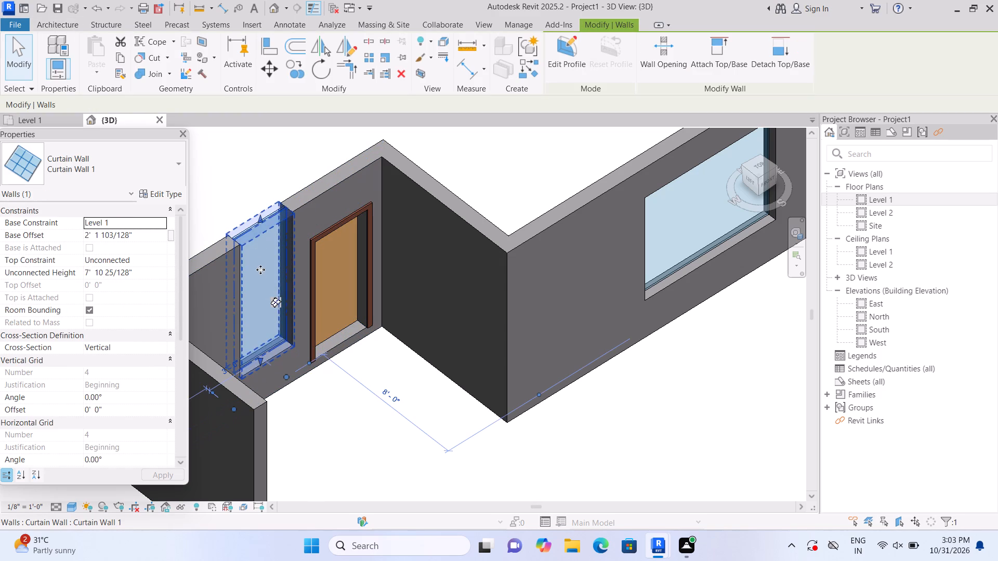
{"action": "left_click_drag", "start_coordinate": [261, 217], "coordinate": [267, 247]}
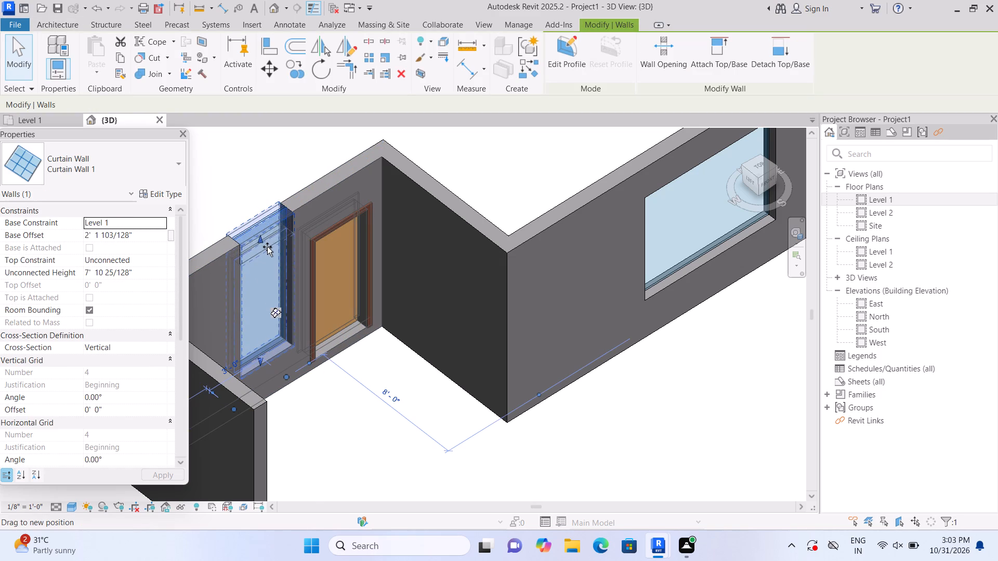
{"action": "left_click_drag", "start_coordinate": [267, 247], "coordinate": [269, 256]}
{"action": "left_click", "coordinate": [332, 423]}
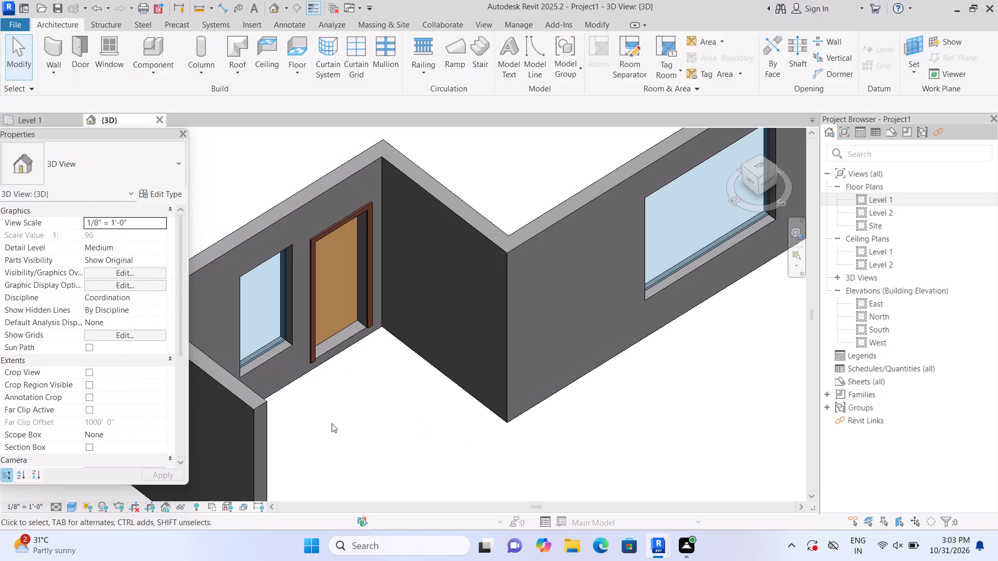
In the Level 1 plan, delete the 3'-0" curtain wall beside the door in the recessed wall.
{"action": "scroll", "coordinate": [257, 352], "scroll_direction": "up", "scroll_amount": 1}
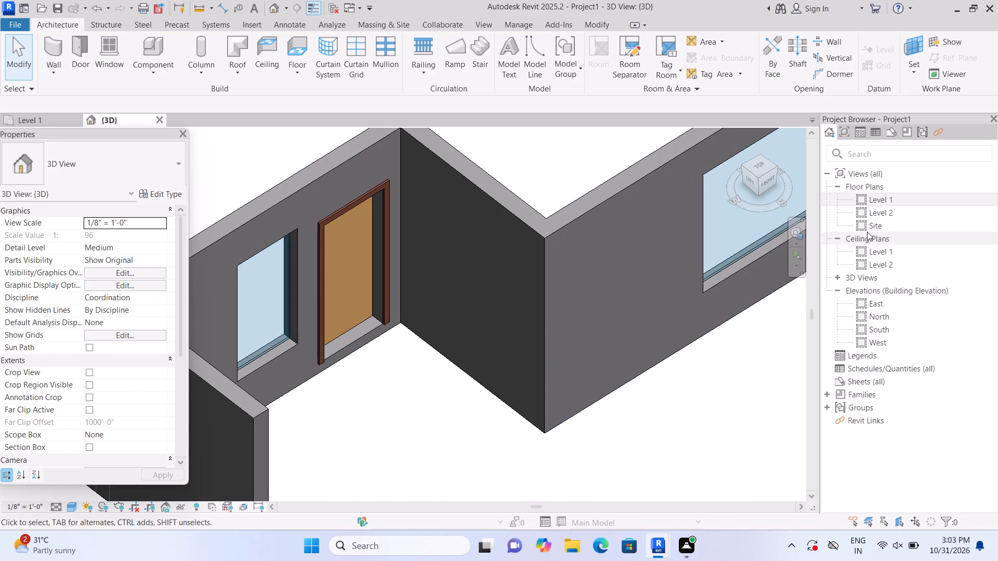
{"action": "double_click", "coordinate": [864, 197]}
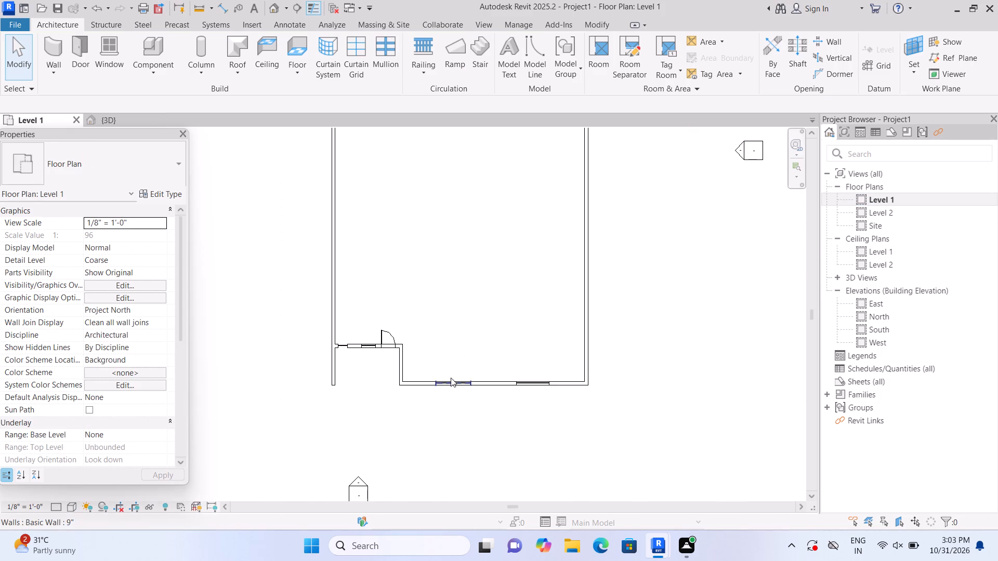
{"action": "scroll", "coordinate": [415, 365], "scroll_direction": "up", "scroll_amount": 1}
{"action": "scroll", "coordinate": [364, 354], "scroll_direction": "up", "scroll_amount": 5}
{"action": "left_click", "coordinate": [354, 330]}
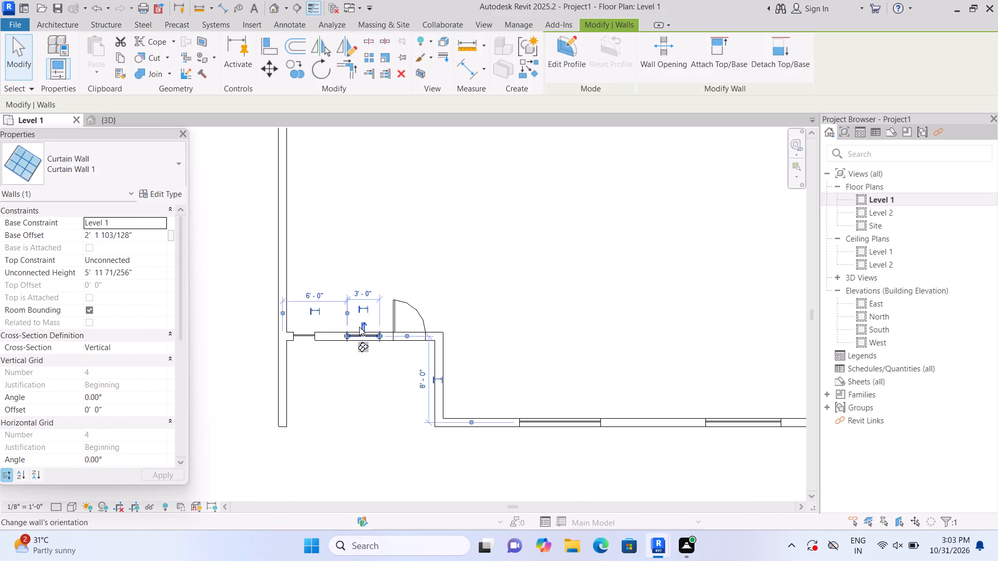
{"action": "key", "text": "Delete"}
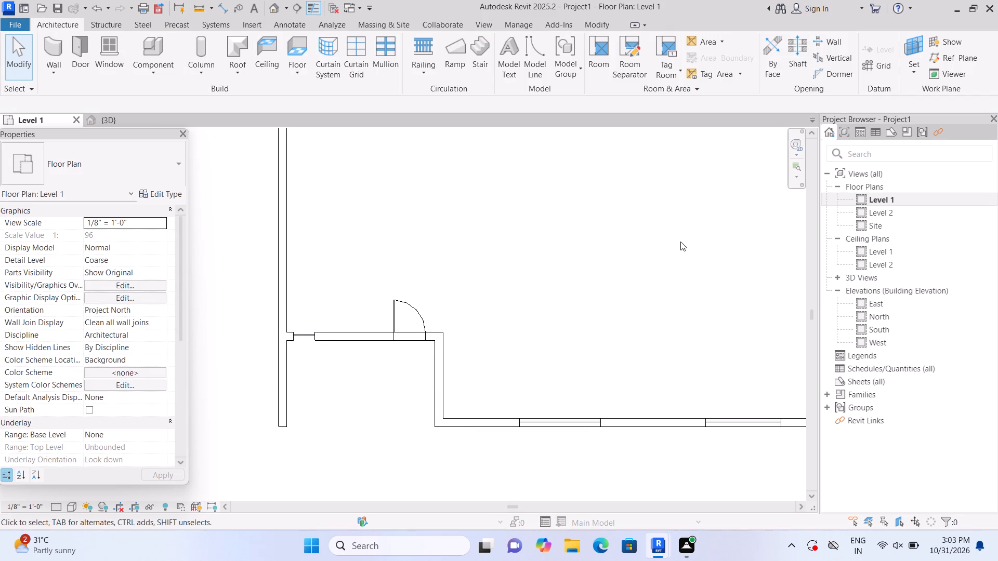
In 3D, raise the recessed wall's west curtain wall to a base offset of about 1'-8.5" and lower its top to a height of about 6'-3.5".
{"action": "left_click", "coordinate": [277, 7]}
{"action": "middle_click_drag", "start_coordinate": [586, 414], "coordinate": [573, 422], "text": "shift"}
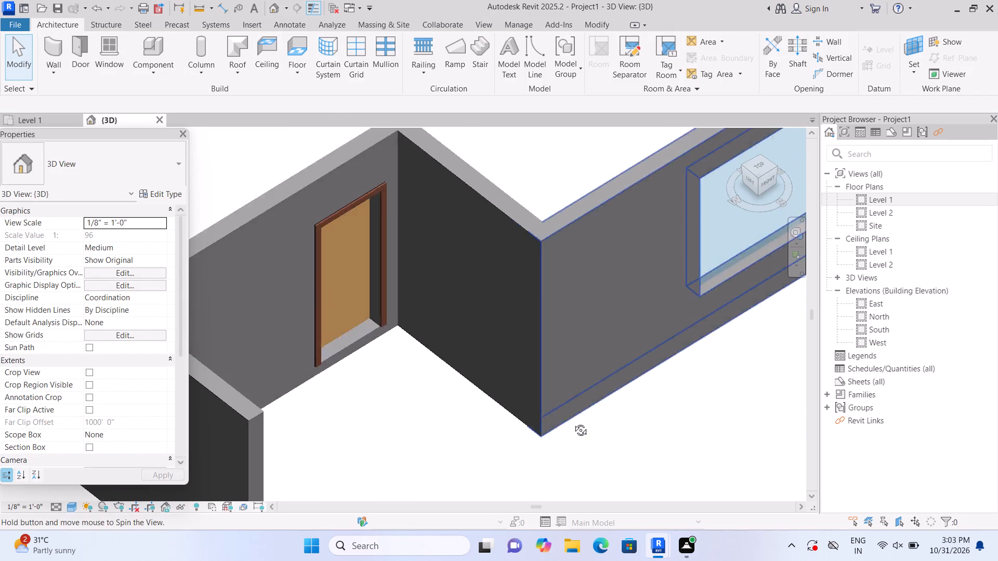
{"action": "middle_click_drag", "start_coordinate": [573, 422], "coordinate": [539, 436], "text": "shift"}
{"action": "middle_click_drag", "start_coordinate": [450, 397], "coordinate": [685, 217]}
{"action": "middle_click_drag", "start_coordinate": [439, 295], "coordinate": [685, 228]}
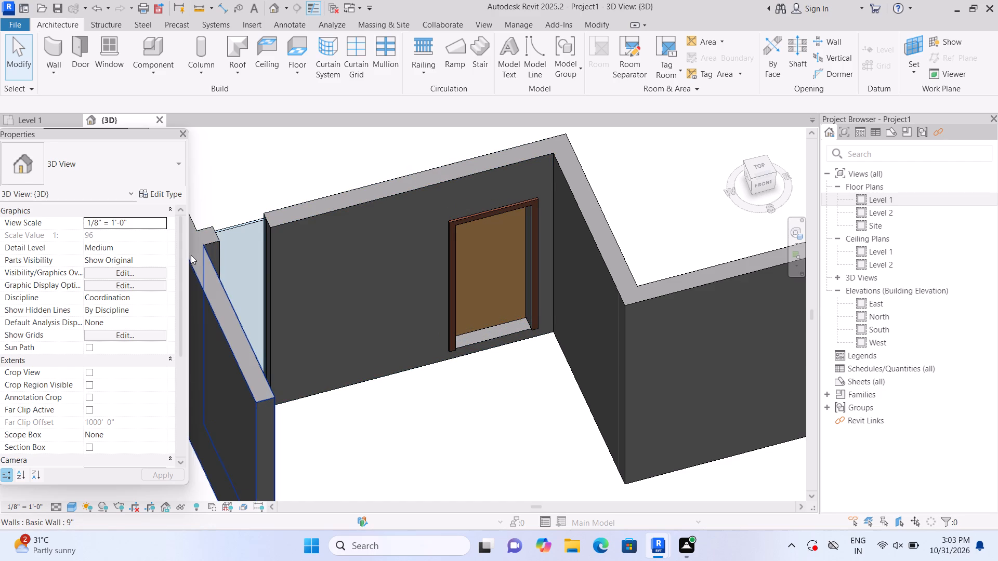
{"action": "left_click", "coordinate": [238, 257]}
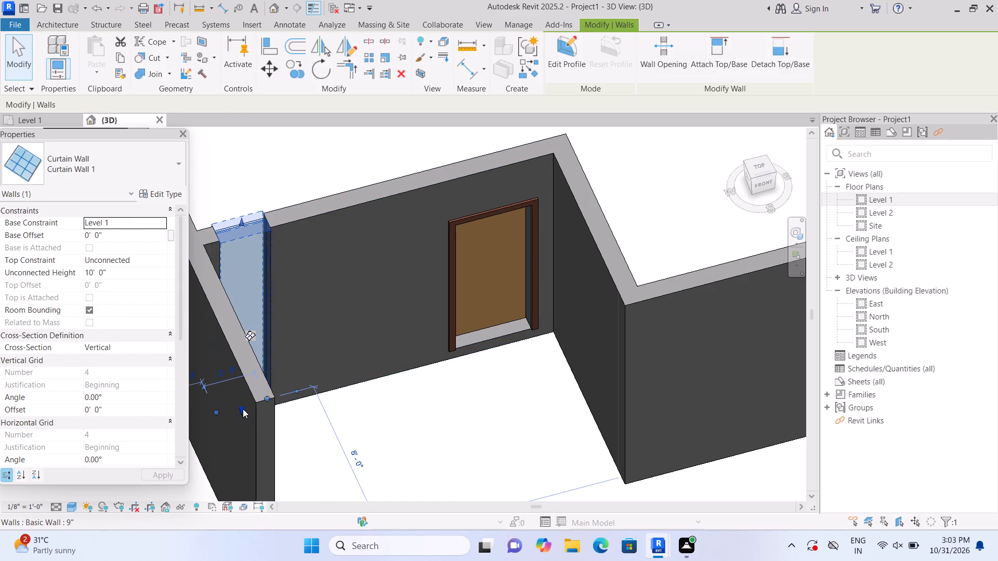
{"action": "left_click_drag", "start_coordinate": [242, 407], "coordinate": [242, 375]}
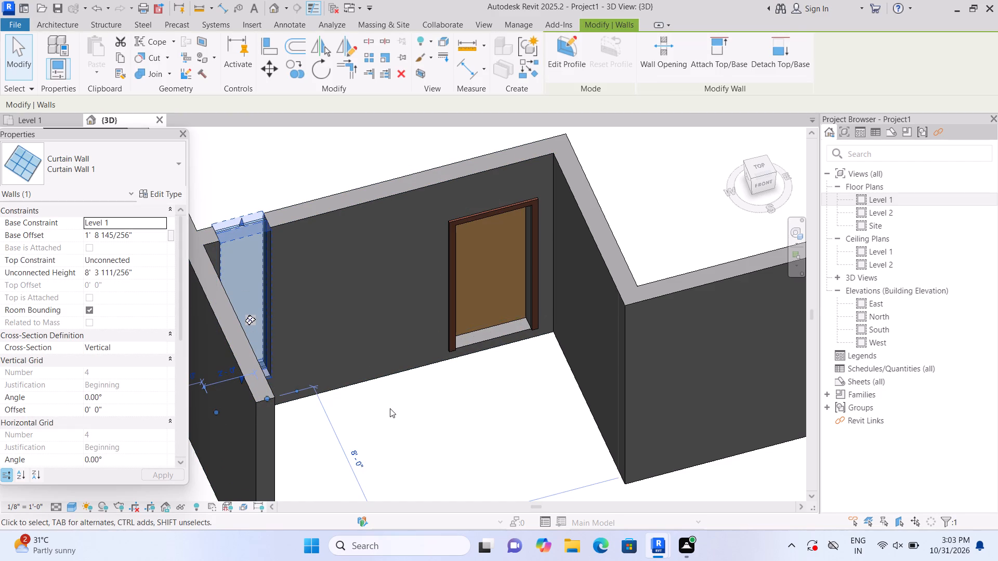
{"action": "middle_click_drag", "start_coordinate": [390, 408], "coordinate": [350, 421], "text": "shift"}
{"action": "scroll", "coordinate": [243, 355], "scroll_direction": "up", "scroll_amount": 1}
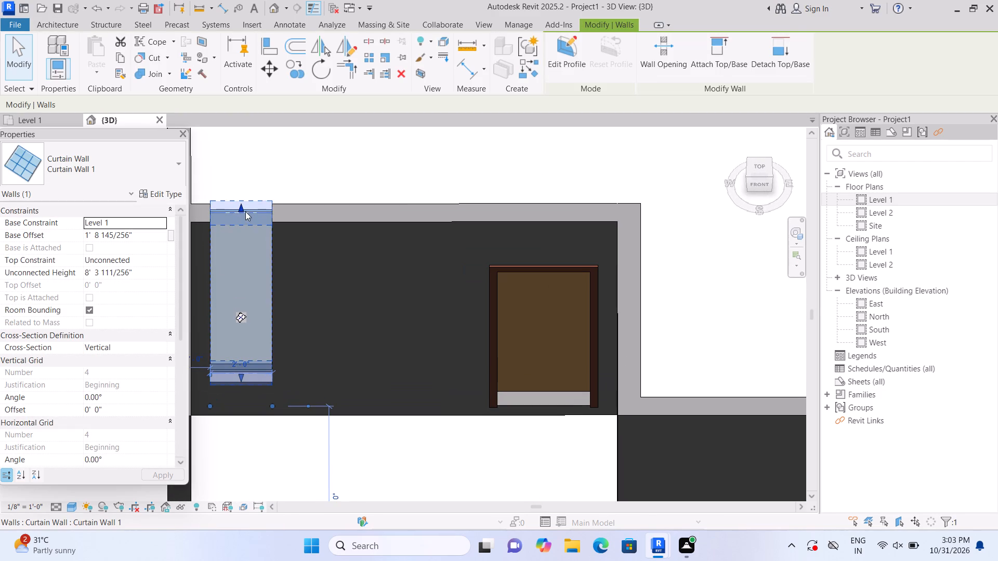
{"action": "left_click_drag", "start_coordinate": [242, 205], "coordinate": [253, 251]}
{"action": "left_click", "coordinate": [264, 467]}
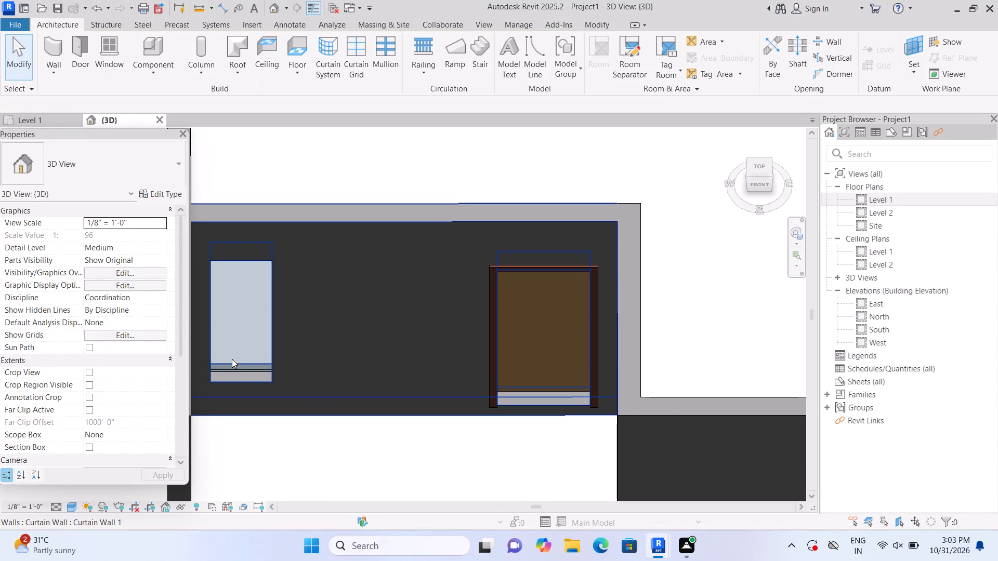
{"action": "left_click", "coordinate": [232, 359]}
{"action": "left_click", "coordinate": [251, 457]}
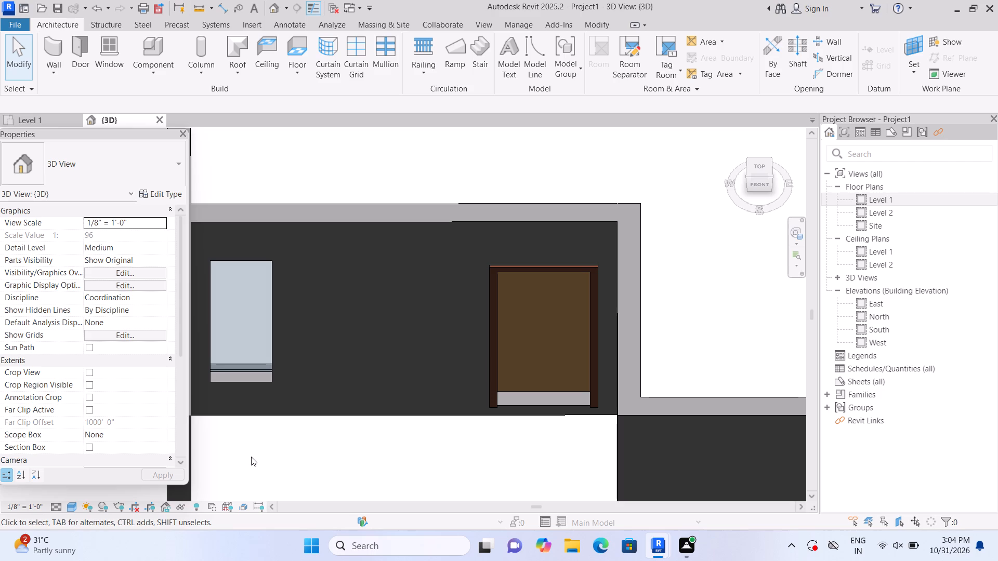
In the Level 1 plan, delete the 2'-0" curtain wall at the west end of the recessed wall.
{"action": "scroll", "coordinate": [250, 472], "scroll_direction": "up", "scroll_amount": 1}
{"action": "scroll", "coordinate": [250, 464], "scroll_direction": "down", "scroll_amount": 2}
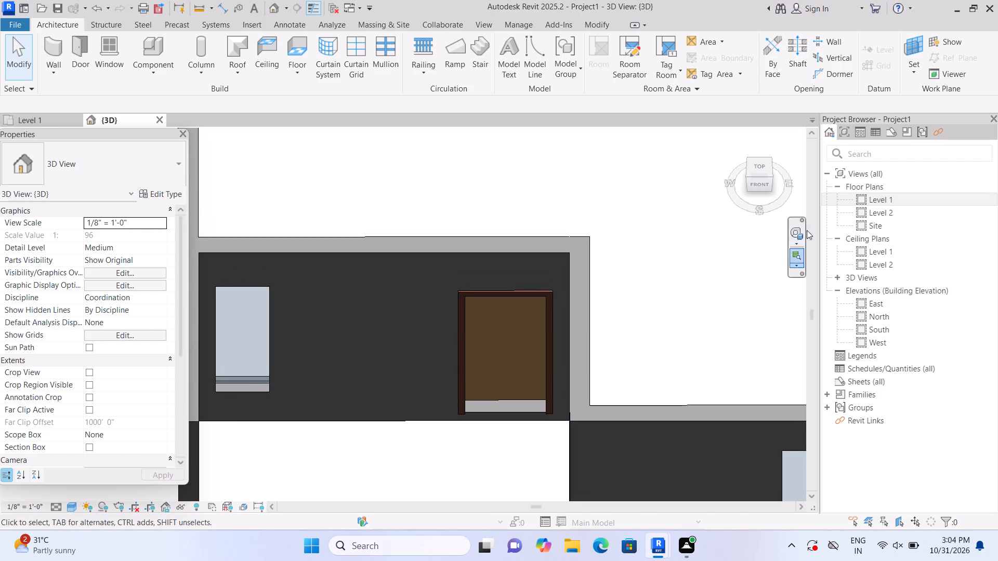
{"action": "double_click", "coordinate": [860, 198]}
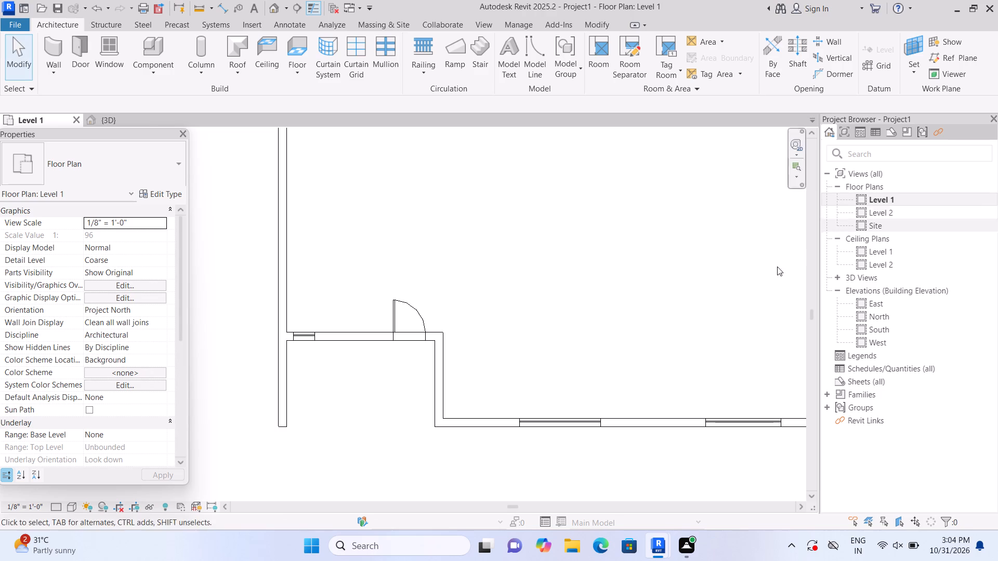
{"action": "left_click", "coordinate": [301, 337]}
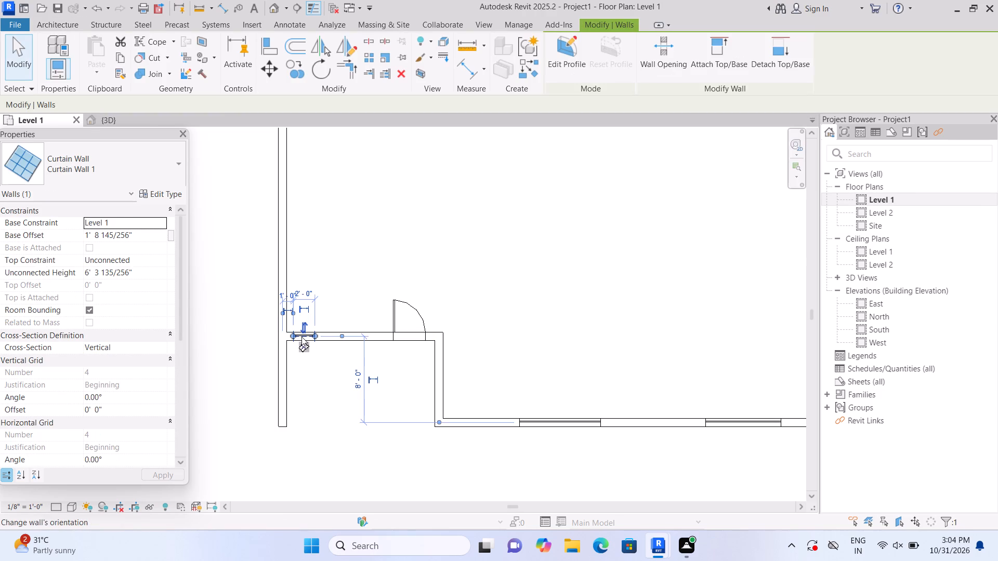
{"action": "key", "text": "Delete"}
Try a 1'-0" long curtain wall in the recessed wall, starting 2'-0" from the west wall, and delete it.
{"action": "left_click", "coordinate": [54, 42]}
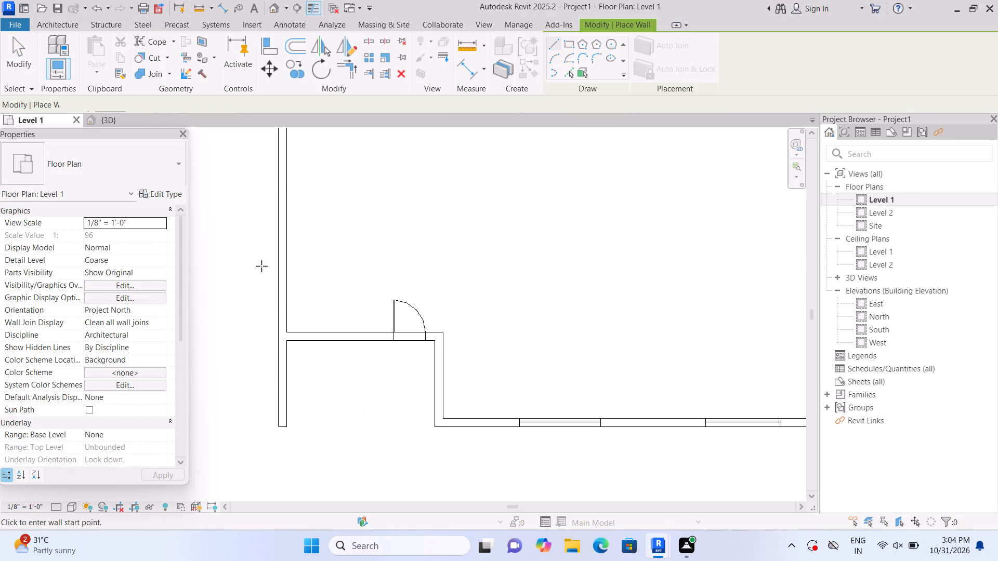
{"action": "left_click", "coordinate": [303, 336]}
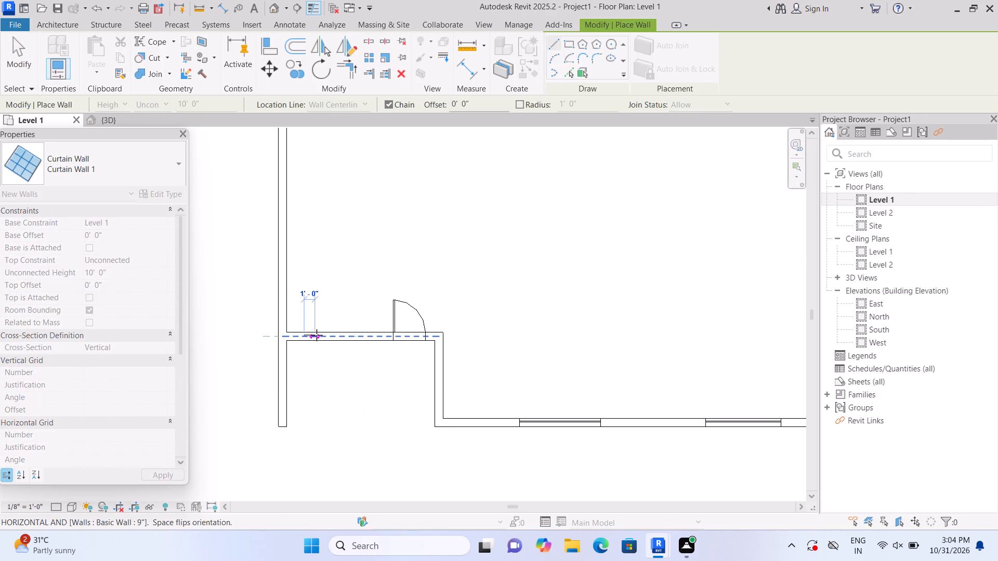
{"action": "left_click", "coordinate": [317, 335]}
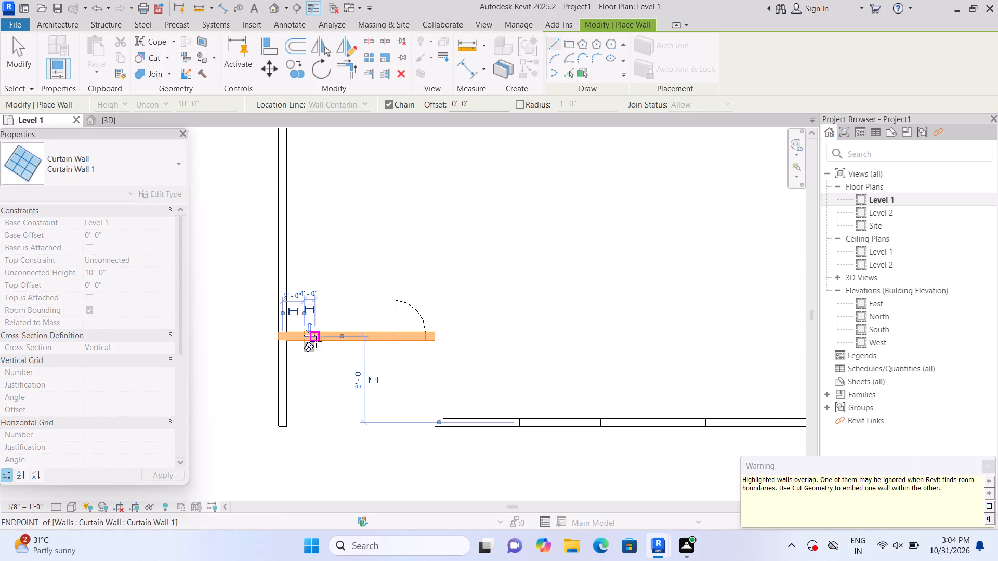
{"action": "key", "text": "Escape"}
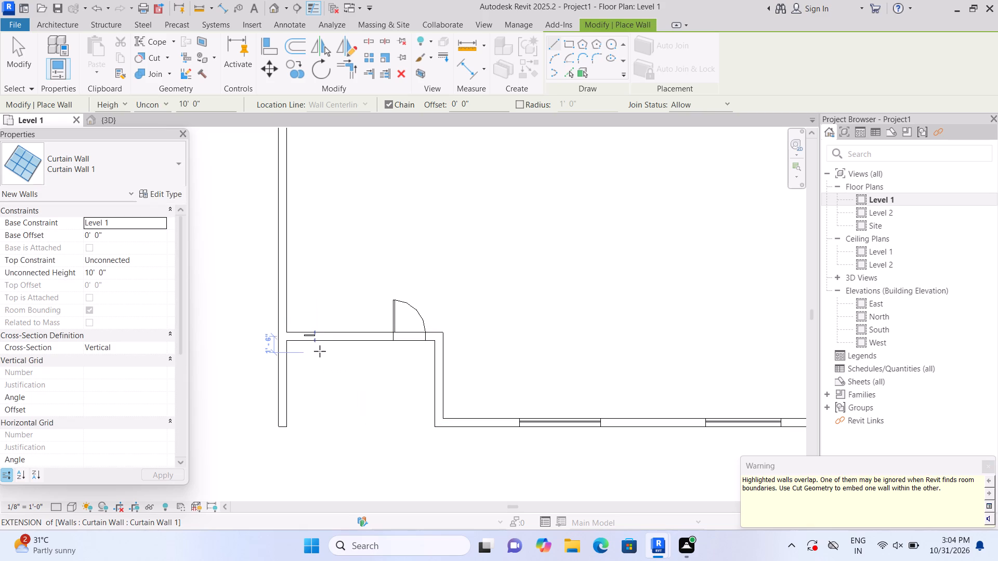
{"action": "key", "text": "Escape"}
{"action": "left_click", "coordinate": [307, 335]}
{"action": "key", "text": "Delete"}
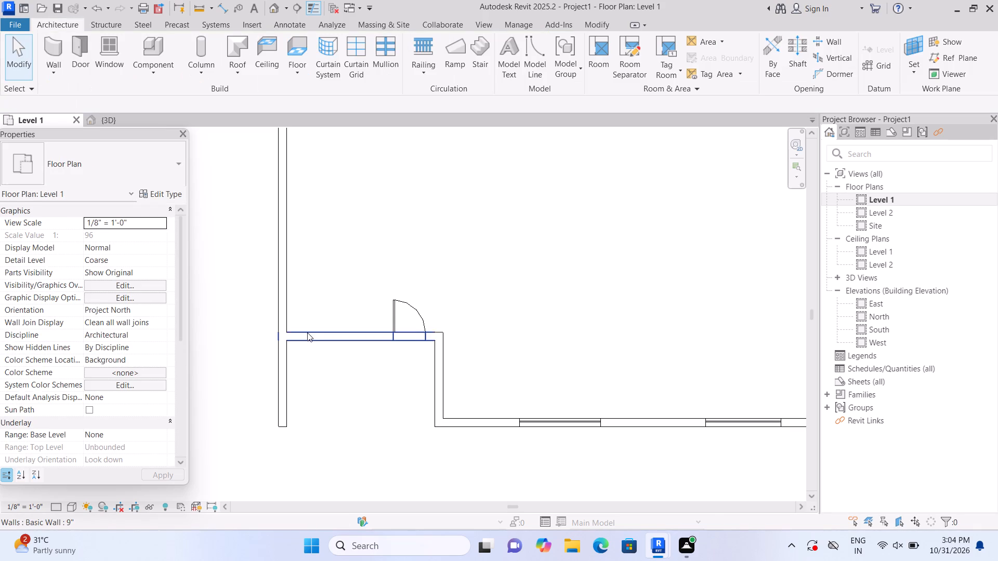
Draw a 1'-6" curtain wall in the recessed wall, 2'-0" from the west wall, and embed it with Cut Geometry.
{"action": "left_click", "coordinate": [49, 49]}
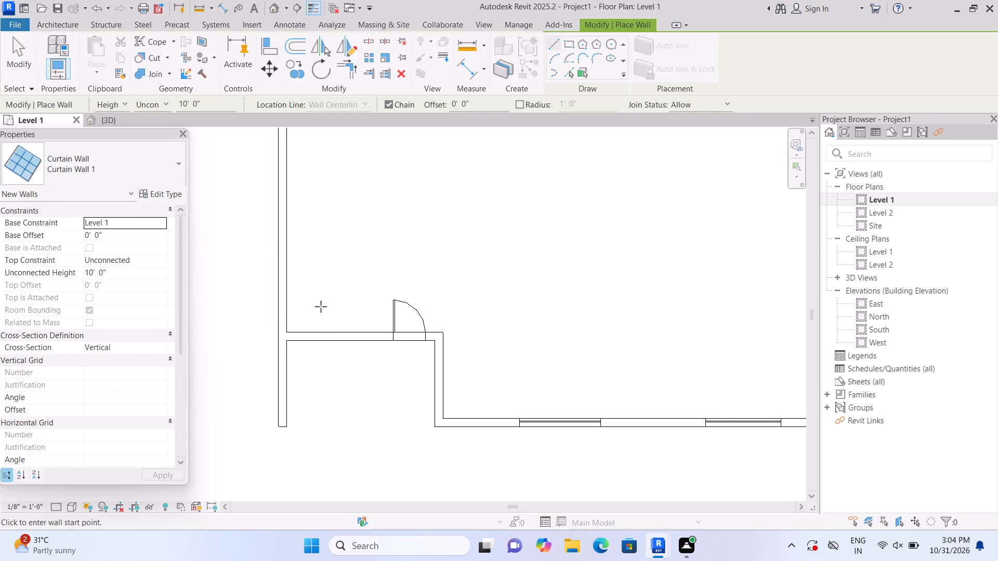
{"action": "left_click", "coordinate": [304, 335]}
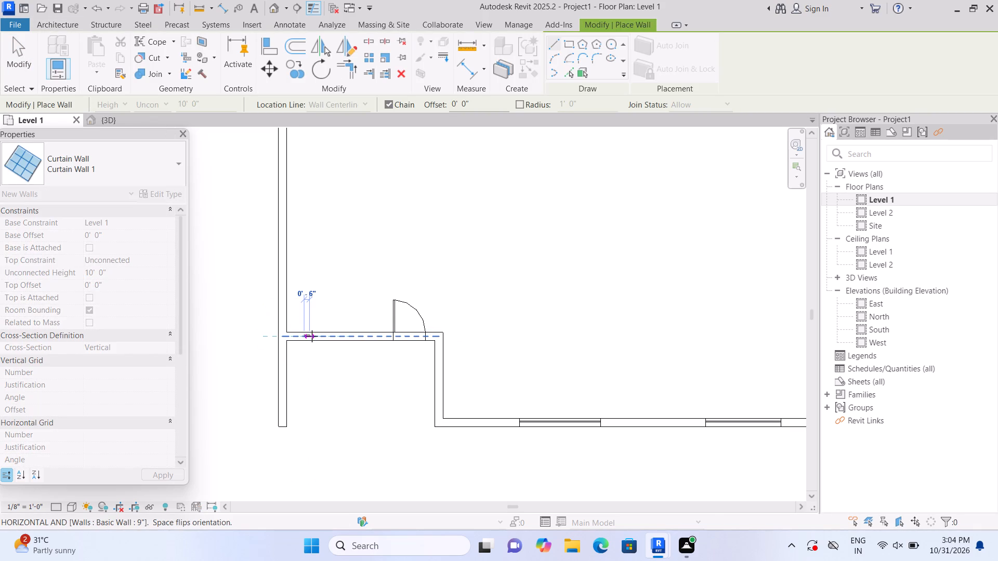
{"action": "left_click", "coordinate": [318, 336]}
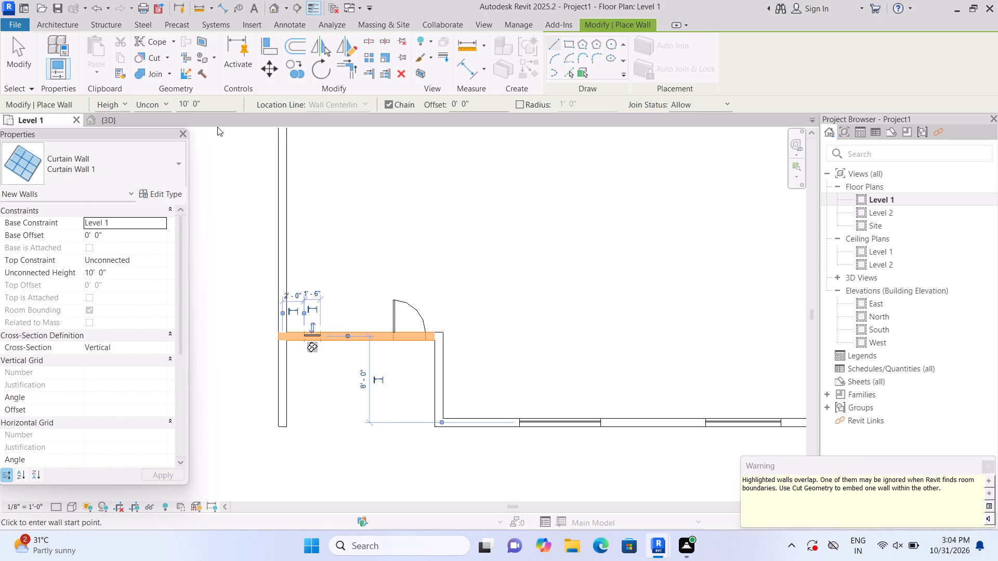
{"action": "left_click", "coordinate": [169, 57]}
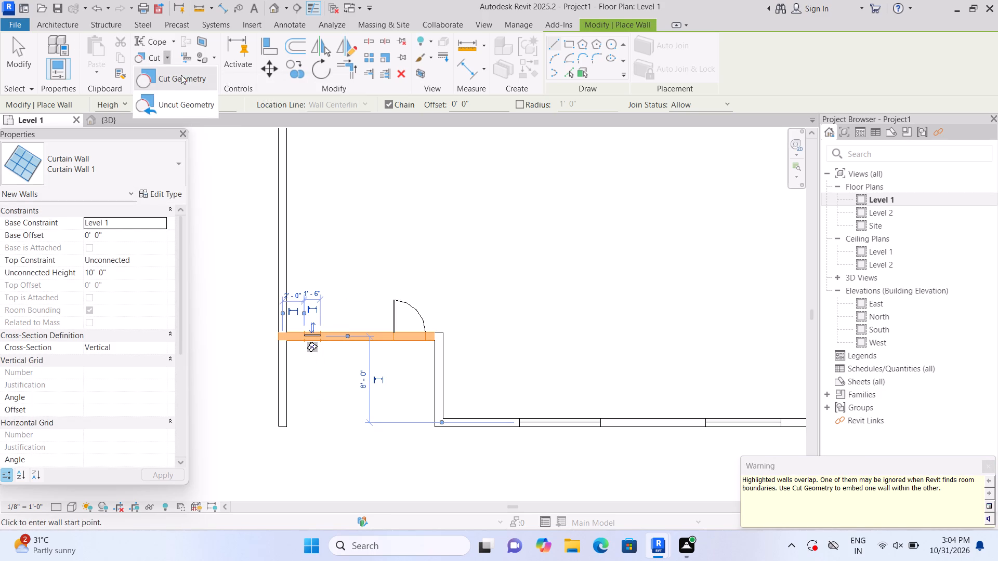
{"action": "left_click", "coordinate": [184, 79]}
{"action": "left_click", "coordinate": [342, 333]}
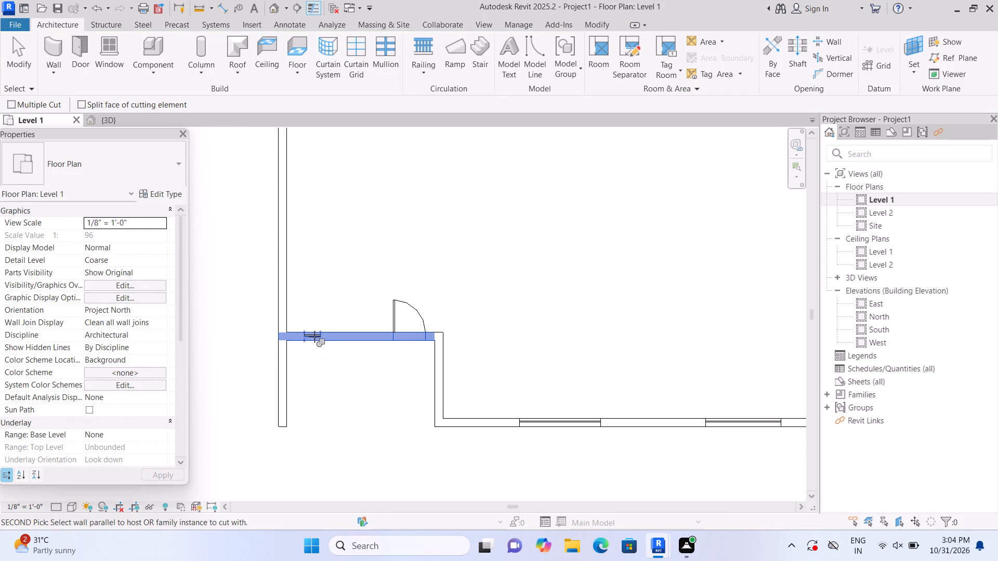
{"action": "left_click", "coordinate": [314, 337]}
Draw a 2'-0" curtain wall in the recessed wall, 6'-0" from the west wall, and embed it with Cut Geometry.
{"action": "left_click", "coordinate": [60, 44]}
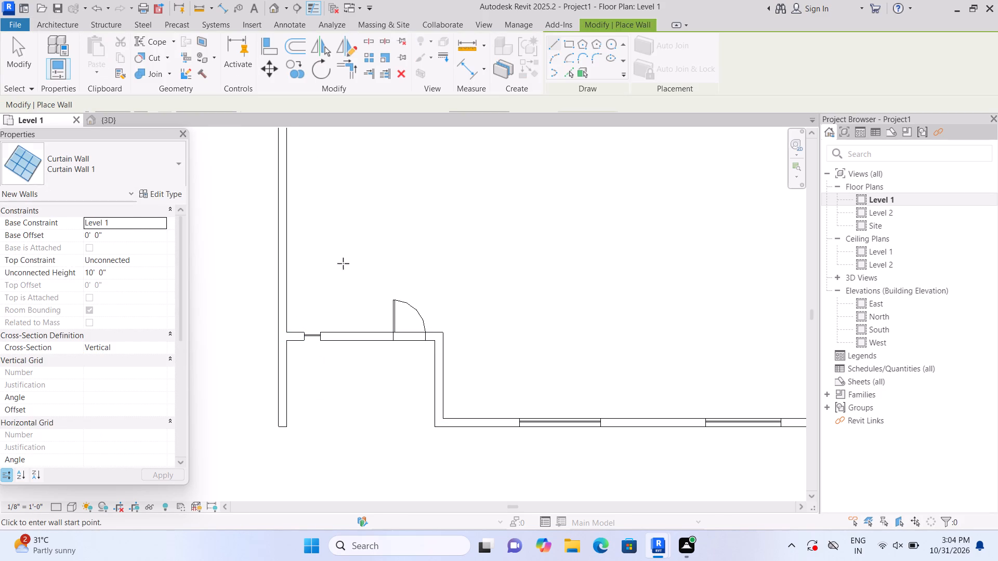
{"action": "left_click", "coordinate": [348, 336]}
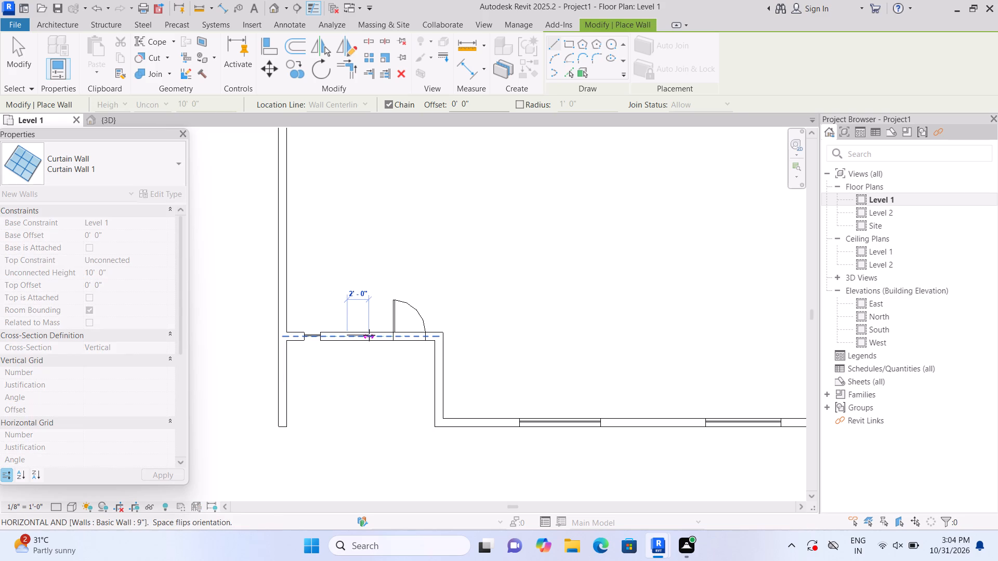
{"action": "left_click", "coordinate": [369, 334]}
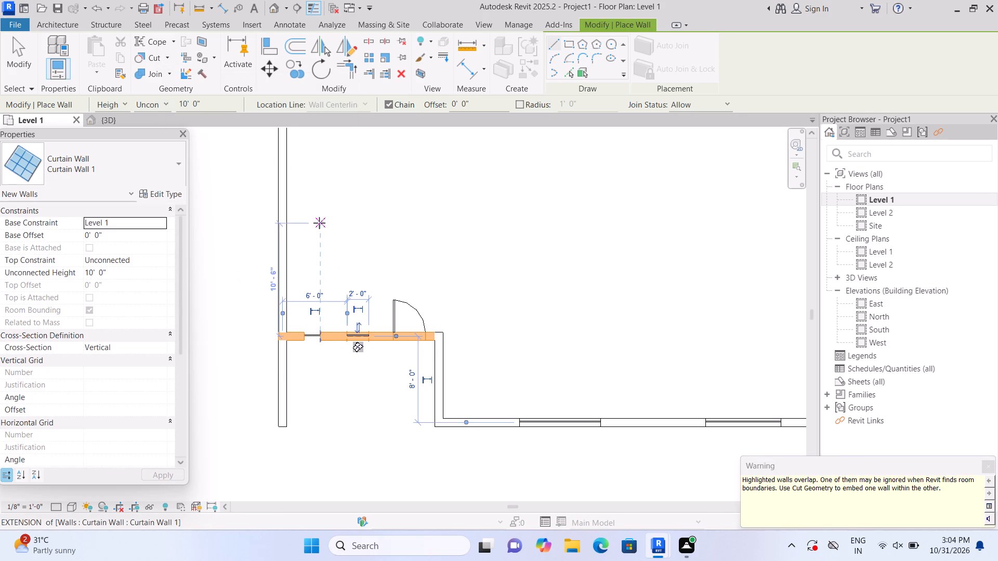
{"action": "left_click", "coordinate": [168, 56]}
{"action": "left_click", "coordinate": [175, 78]}
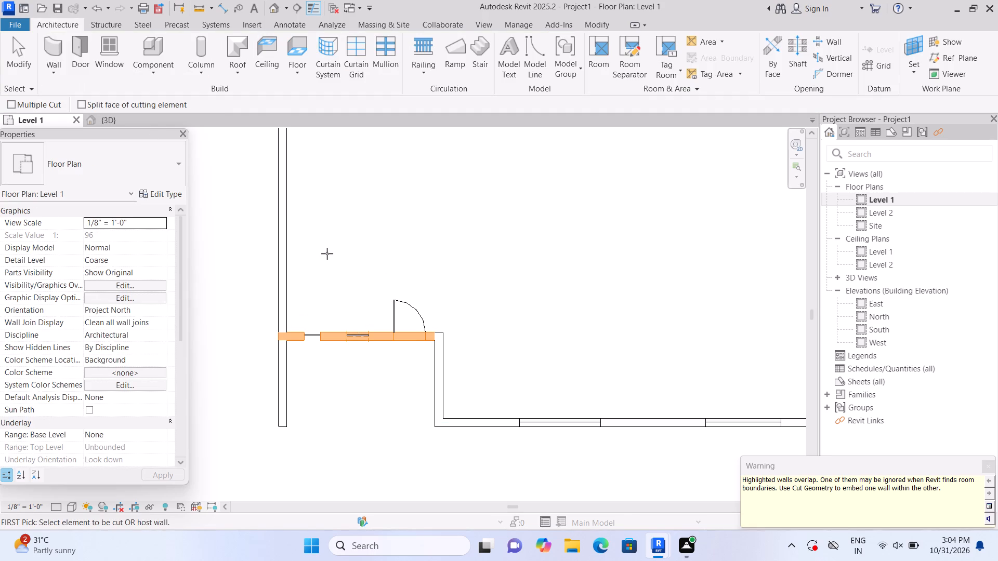
{"action": "left_click", "coordinate": [378, 334]}
{"action": "left_click", "coordinate": [365, 335]}
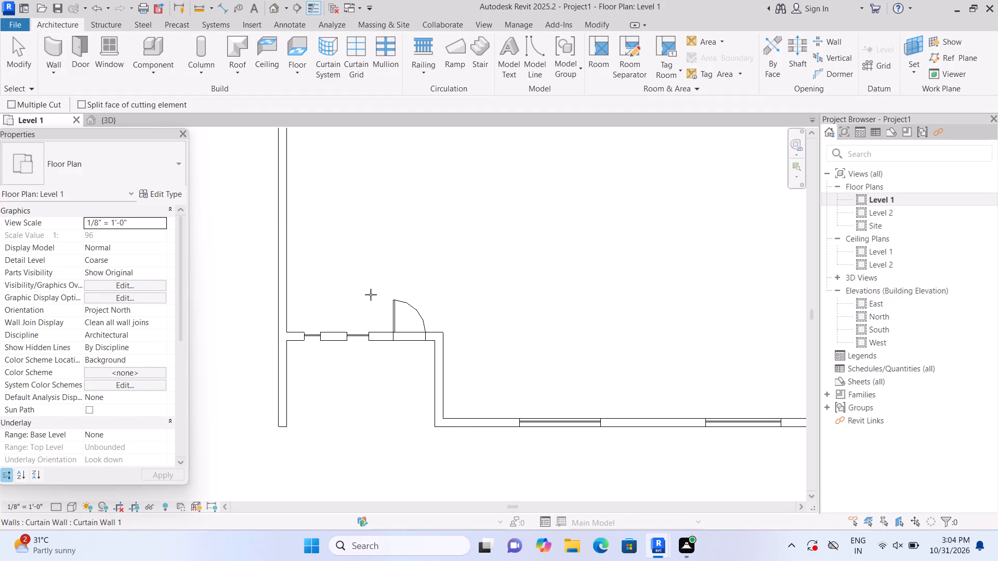
In 3D, shape the 1'-6" curtain wall into a window with a base offset of about 1'-10" and height of about 6'-8".
{"action": "left_click", "coordinate": [274, 7]}
{"action": "left_click", "coordinate": [267, 303]}
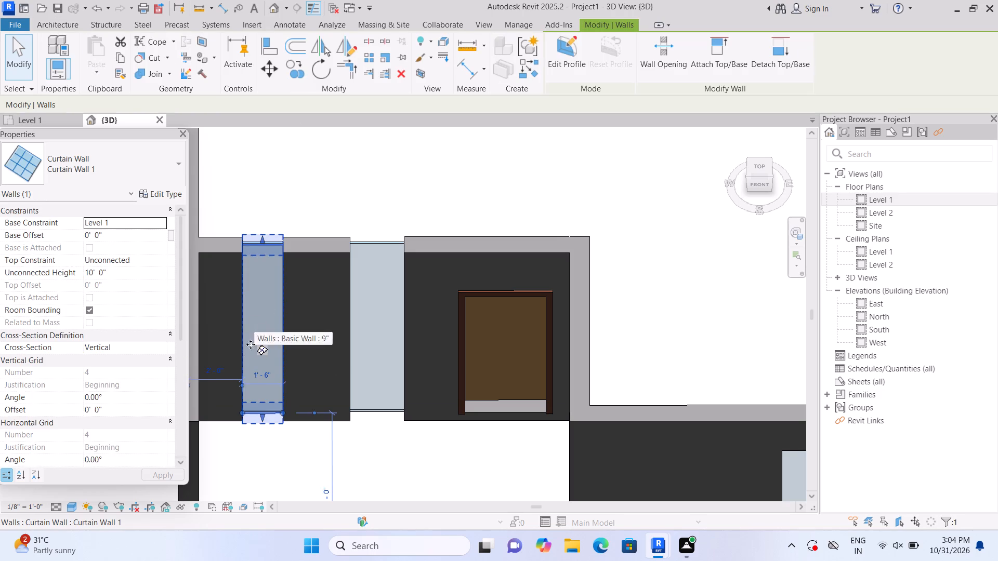
{"action": "left_click_drag", "start_coordinate": [259, 417], "coordinate": [263, 406]}
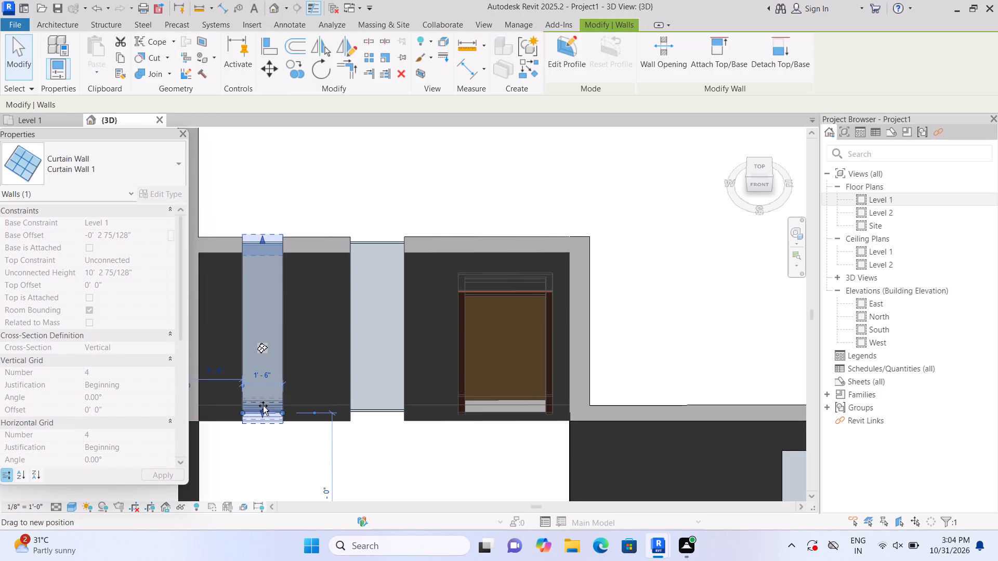
{"action": "left_click_drag", "start_coordinate": [263, 406], "coordinate": [269, 382]}
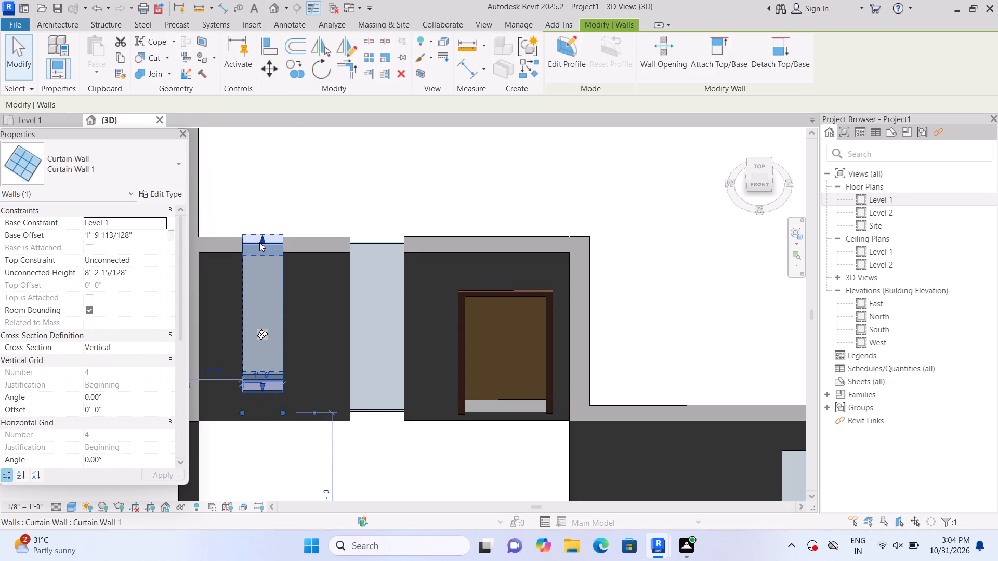
{"action": "left_click_drag", "start_coordinate": [261, 238], "coordinate": [269, 271]}
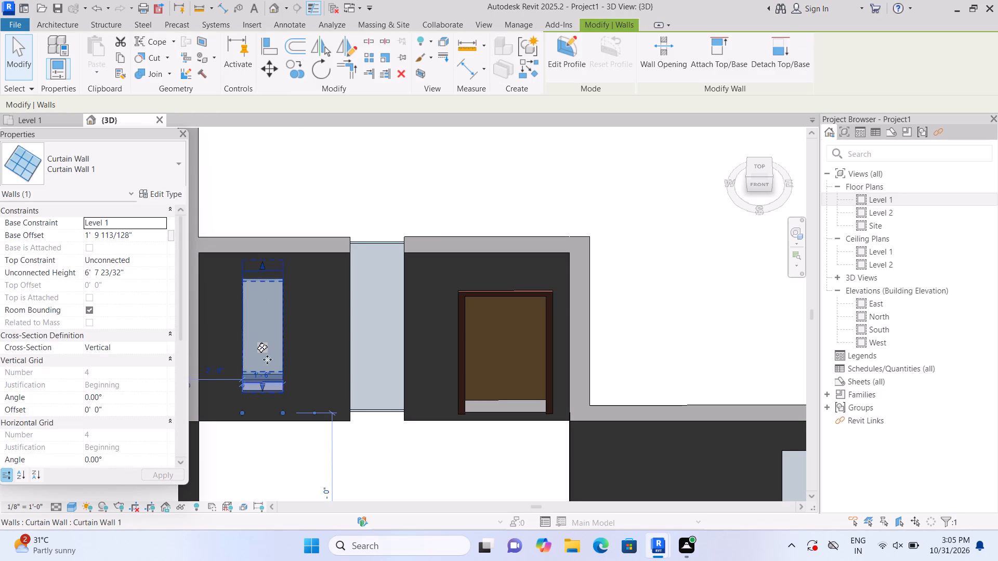
{"action": "left_click", "coordinate": [264, 438]}
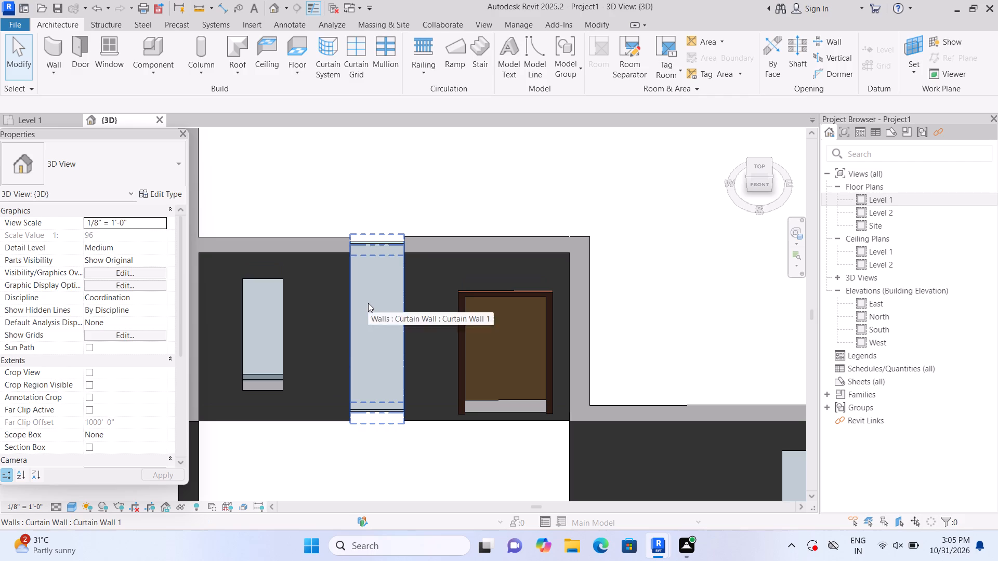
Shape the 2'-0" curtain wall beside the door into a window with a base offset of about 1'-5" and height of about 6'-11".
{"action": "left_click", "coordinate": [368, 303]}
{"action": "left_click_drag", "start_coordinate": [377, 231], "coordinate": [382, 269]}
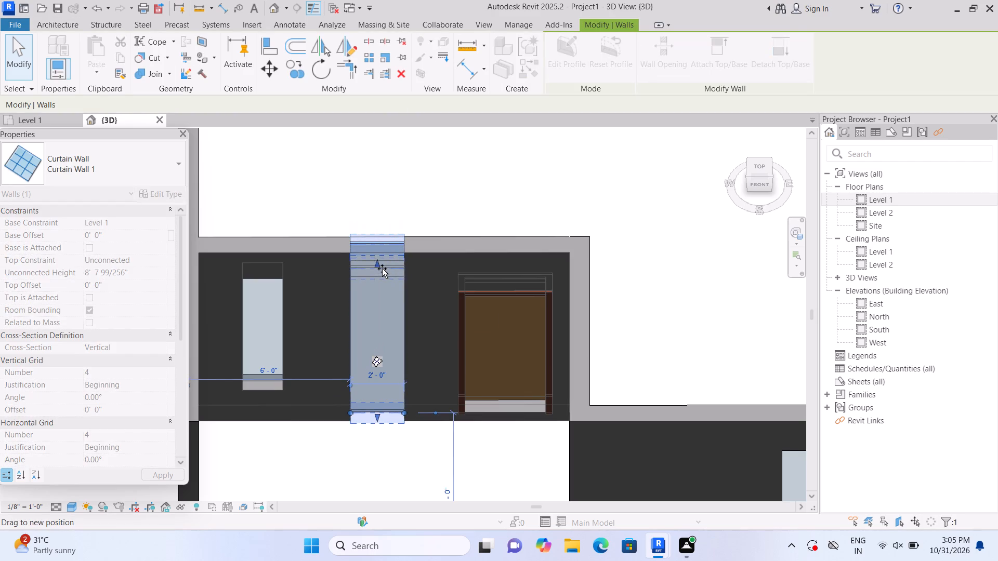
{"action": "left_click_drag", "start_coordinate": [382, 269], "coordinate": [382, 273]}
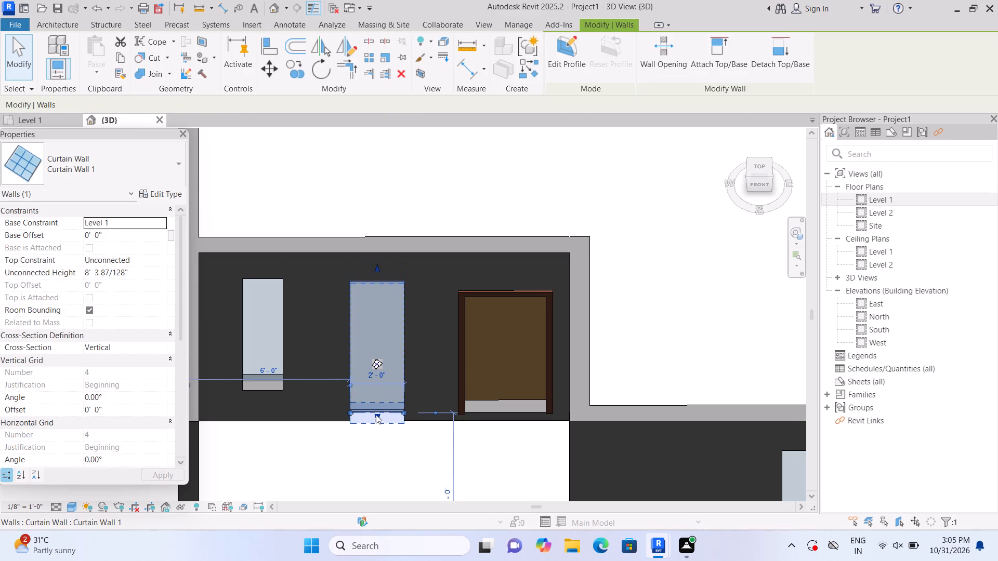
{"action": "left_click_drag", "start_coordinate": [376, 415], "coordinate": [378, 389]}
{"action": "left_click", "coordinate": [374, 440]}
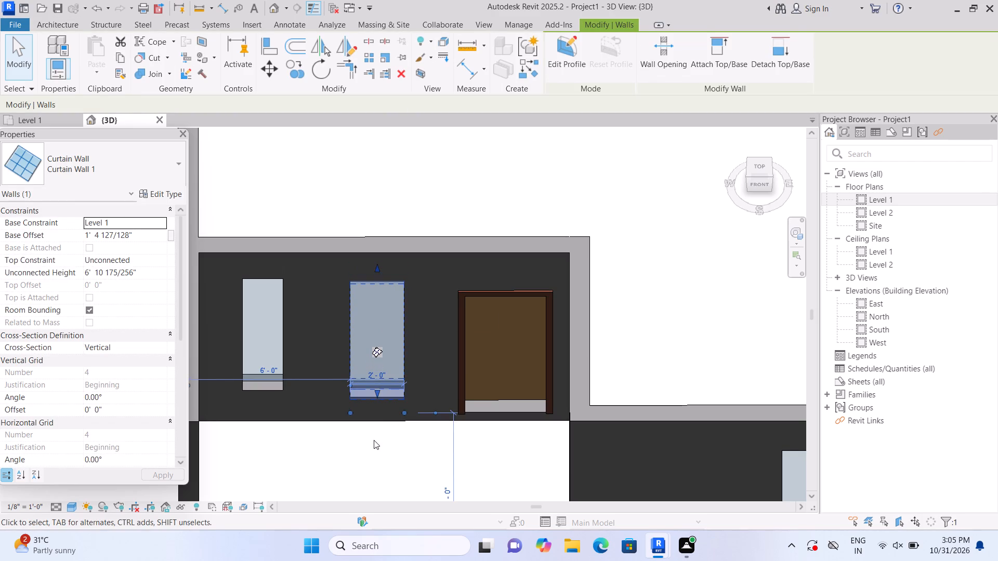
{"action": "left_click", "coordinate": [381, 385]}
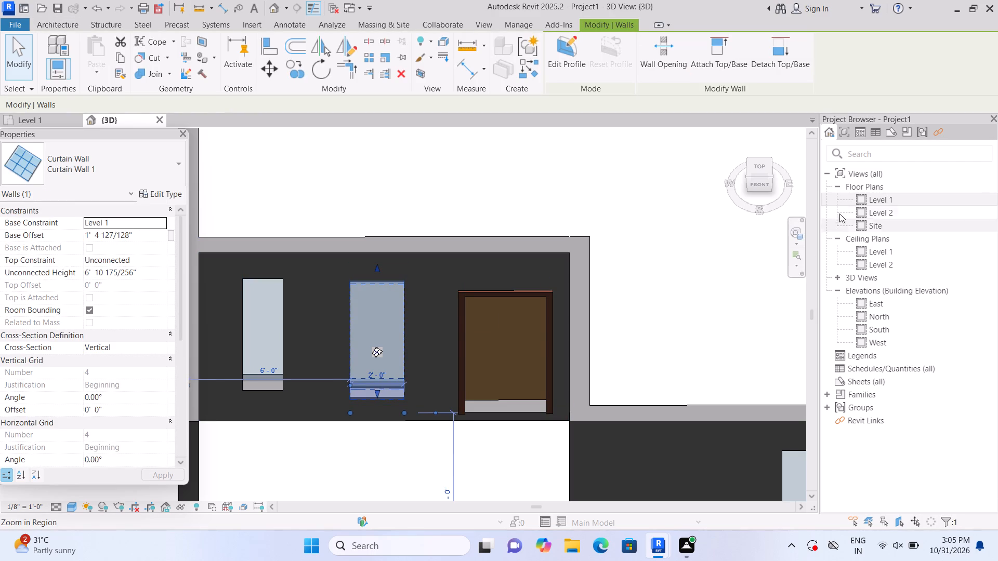
In the Level 1 floor plan, delete the 2'-0" curtain wall between the narrow window and the door.
{"action": "double_click", "coordinate": [859, 198]}
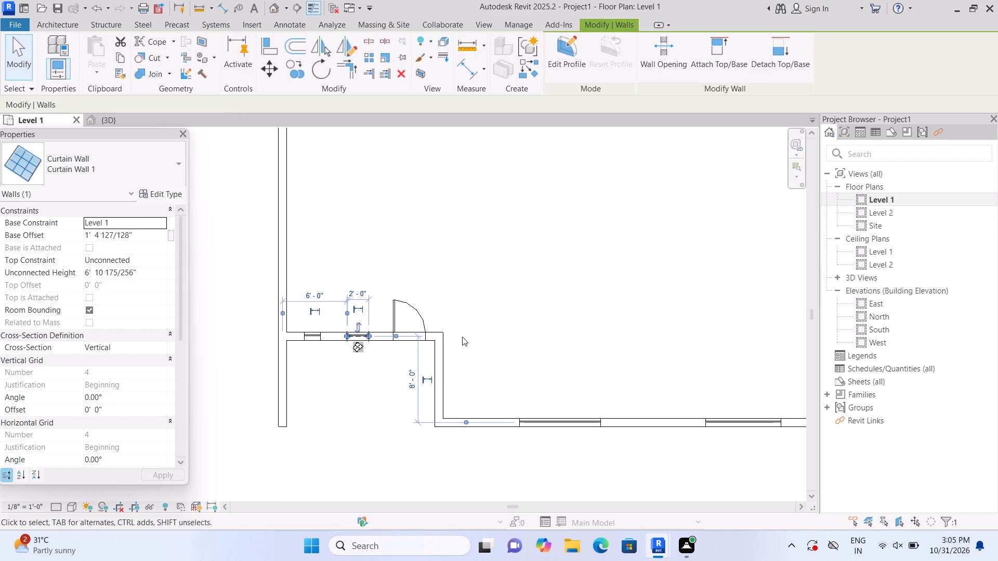
{"action": "key", "text": "Escape"}
{"action": "left_click", "coordinate": [360, 339]}
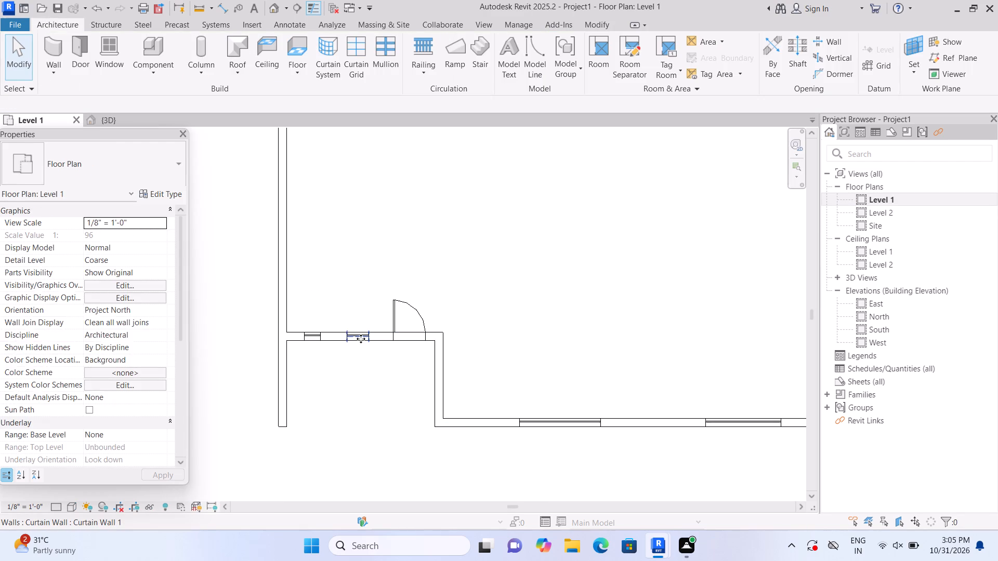
{"action": "key", "text": "Delete"}
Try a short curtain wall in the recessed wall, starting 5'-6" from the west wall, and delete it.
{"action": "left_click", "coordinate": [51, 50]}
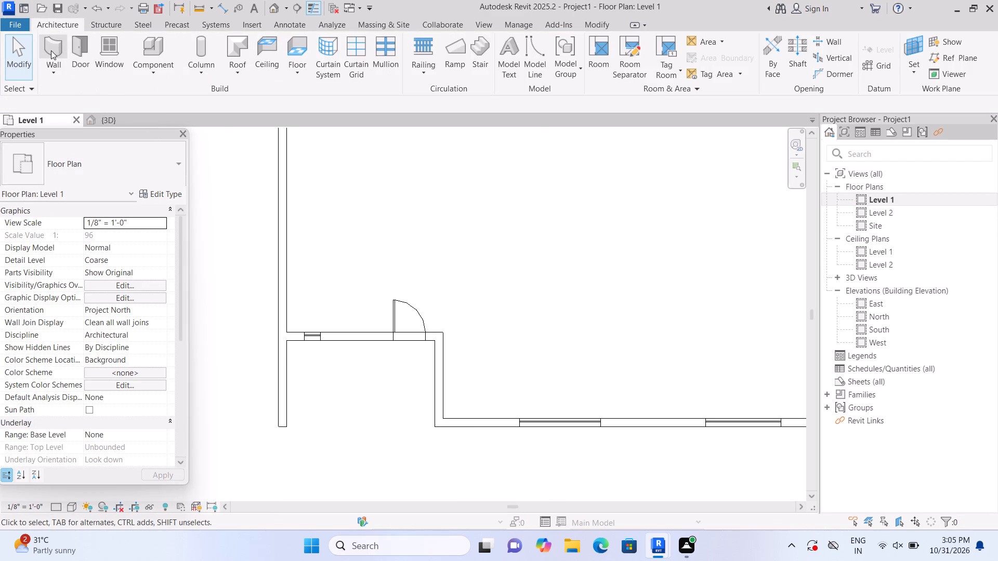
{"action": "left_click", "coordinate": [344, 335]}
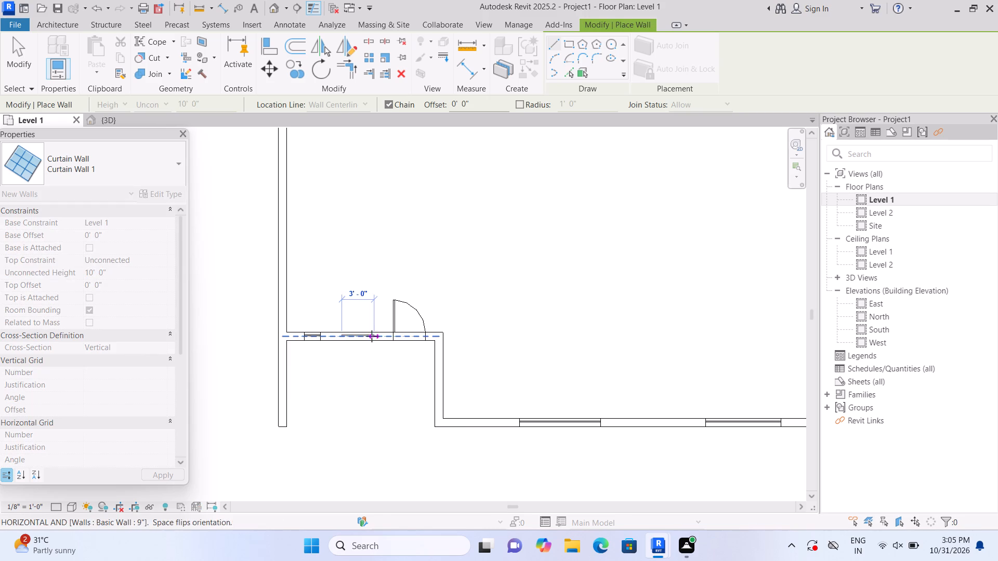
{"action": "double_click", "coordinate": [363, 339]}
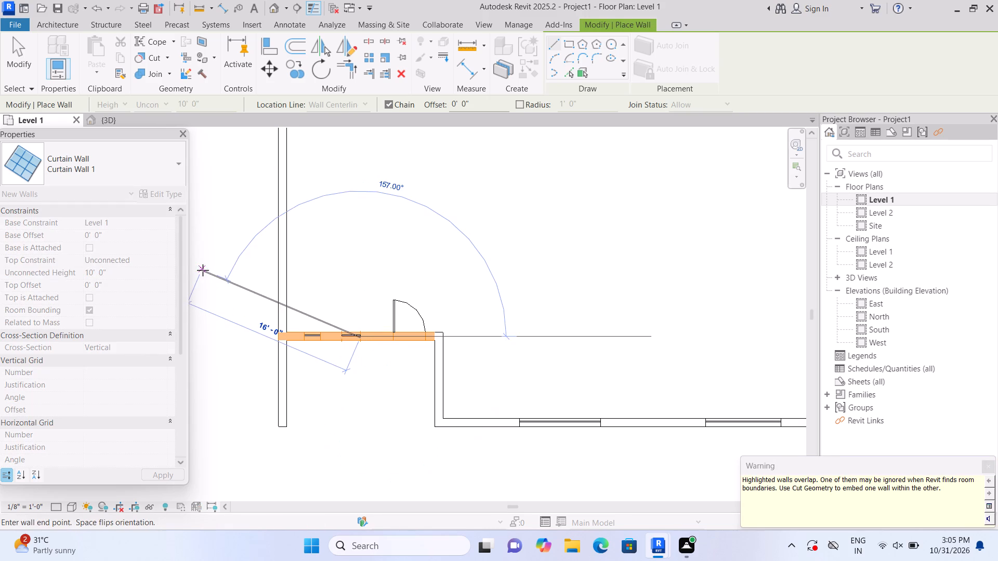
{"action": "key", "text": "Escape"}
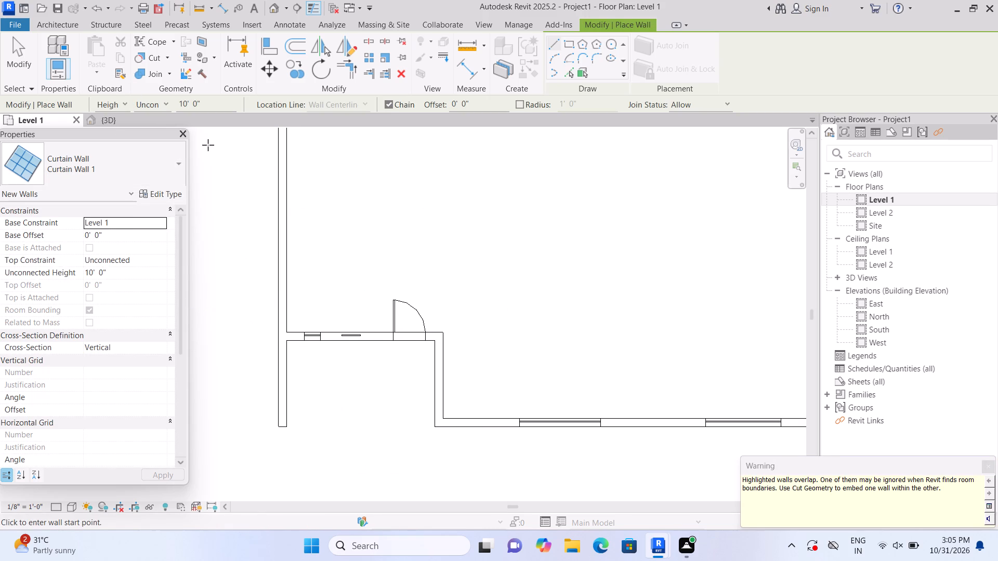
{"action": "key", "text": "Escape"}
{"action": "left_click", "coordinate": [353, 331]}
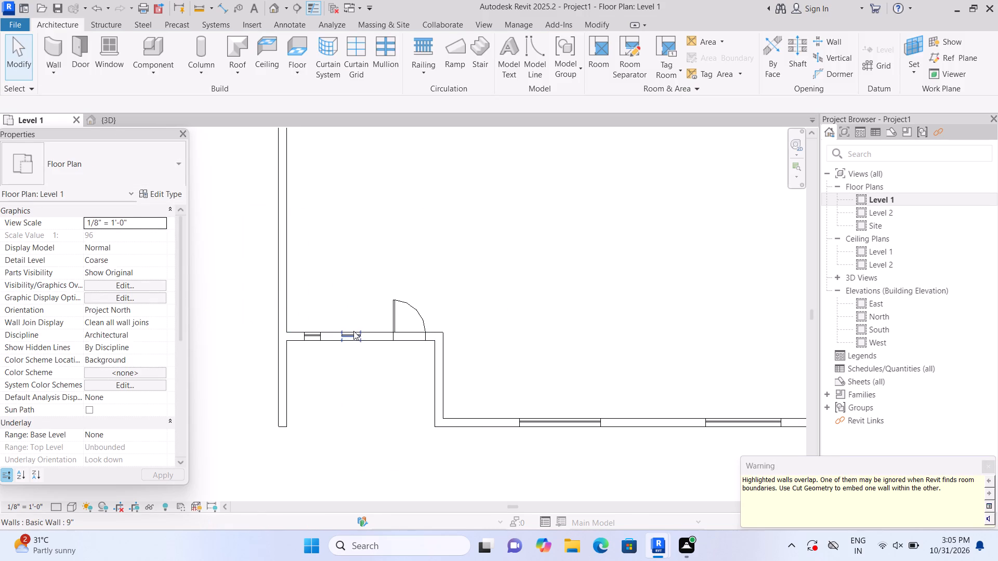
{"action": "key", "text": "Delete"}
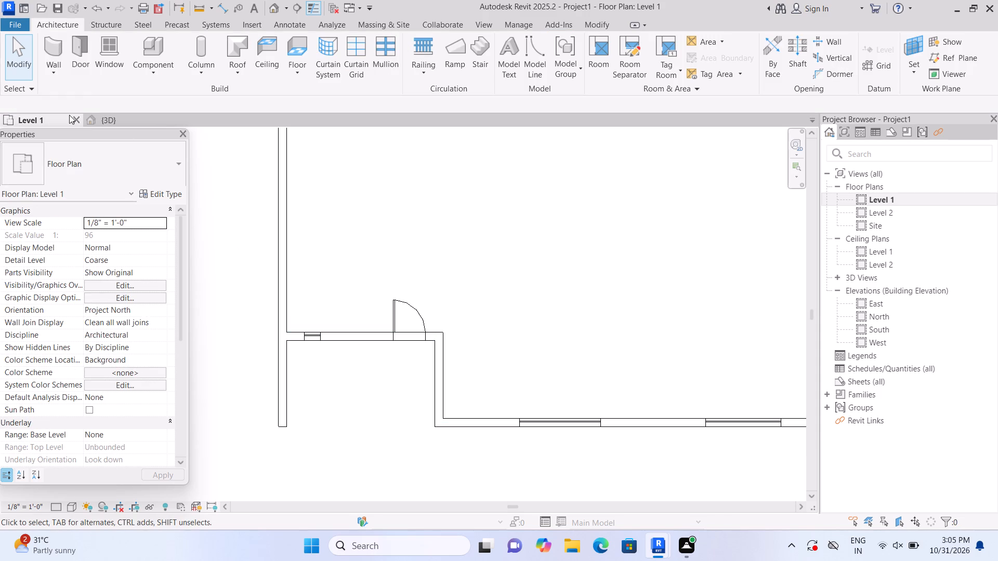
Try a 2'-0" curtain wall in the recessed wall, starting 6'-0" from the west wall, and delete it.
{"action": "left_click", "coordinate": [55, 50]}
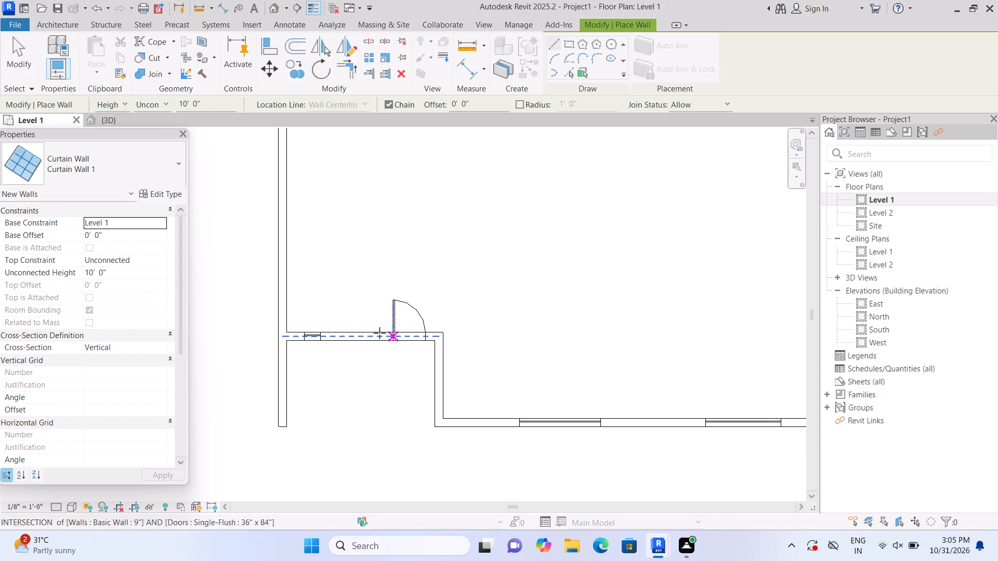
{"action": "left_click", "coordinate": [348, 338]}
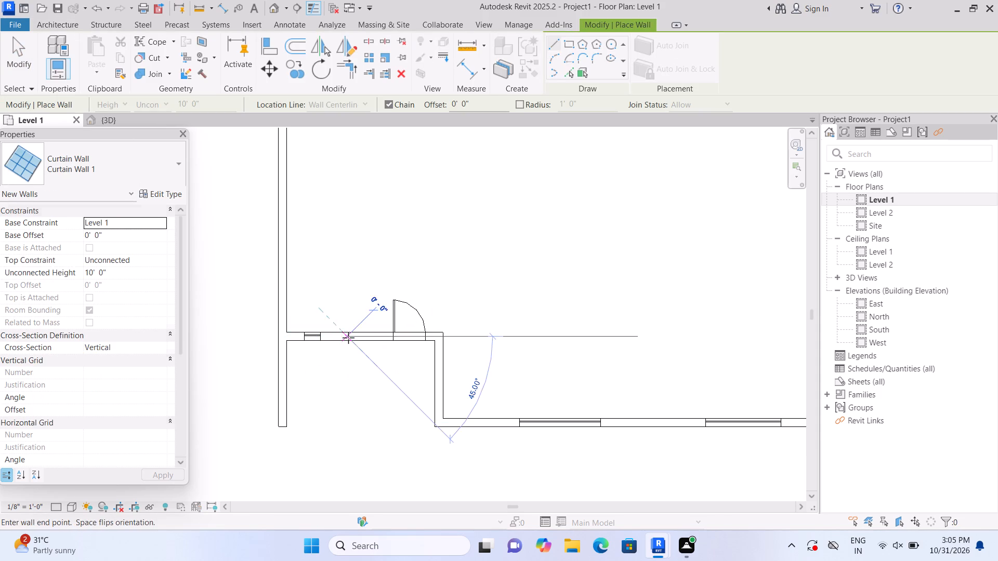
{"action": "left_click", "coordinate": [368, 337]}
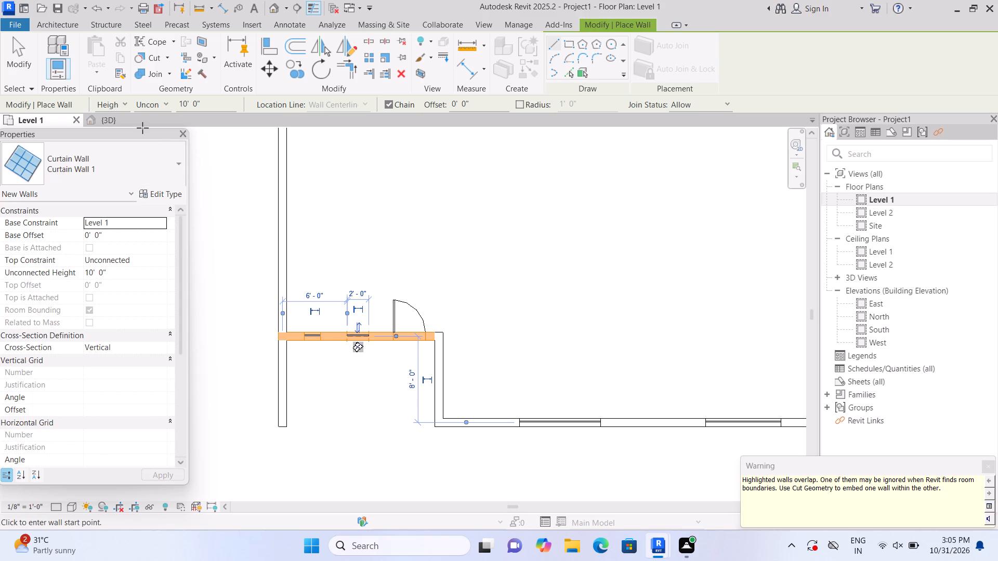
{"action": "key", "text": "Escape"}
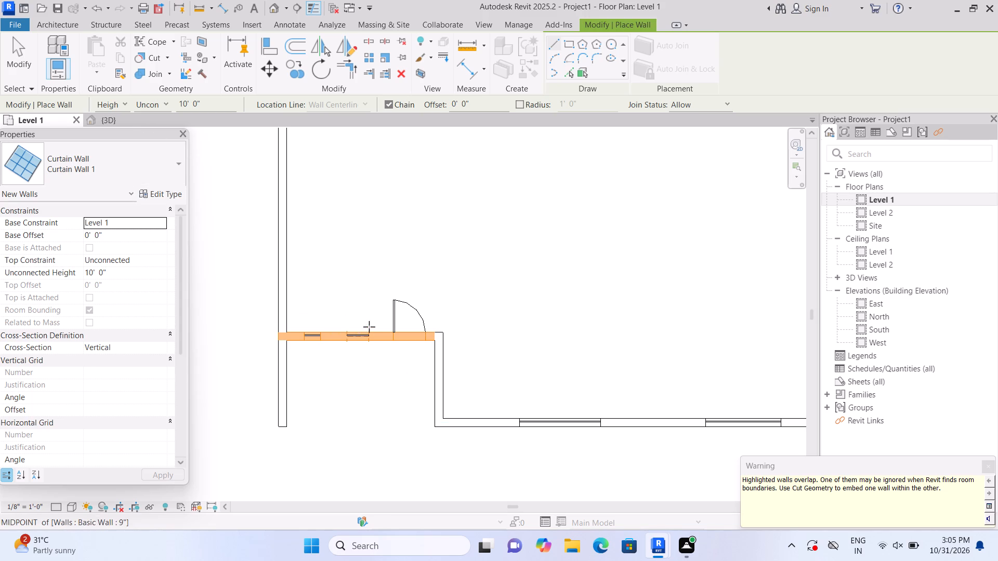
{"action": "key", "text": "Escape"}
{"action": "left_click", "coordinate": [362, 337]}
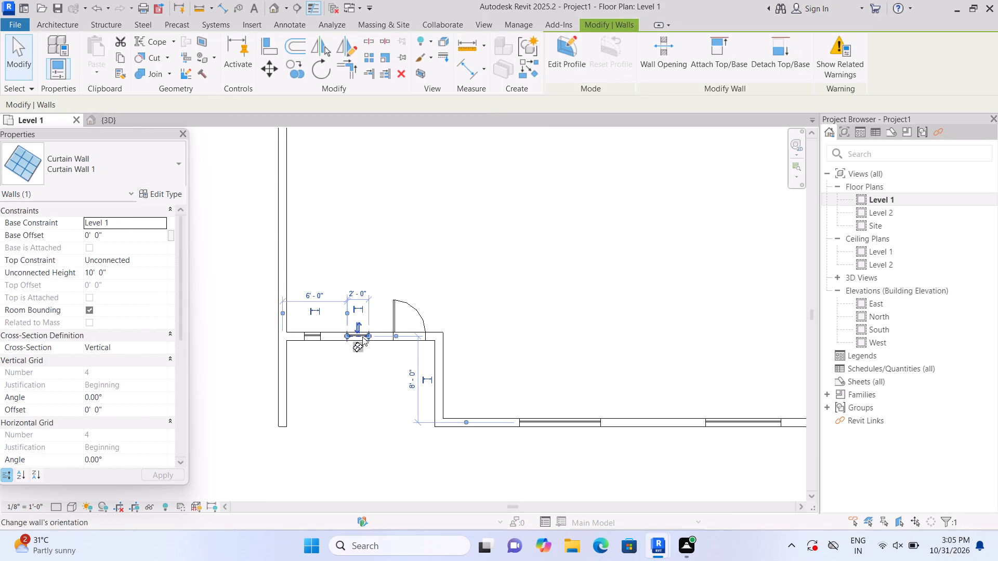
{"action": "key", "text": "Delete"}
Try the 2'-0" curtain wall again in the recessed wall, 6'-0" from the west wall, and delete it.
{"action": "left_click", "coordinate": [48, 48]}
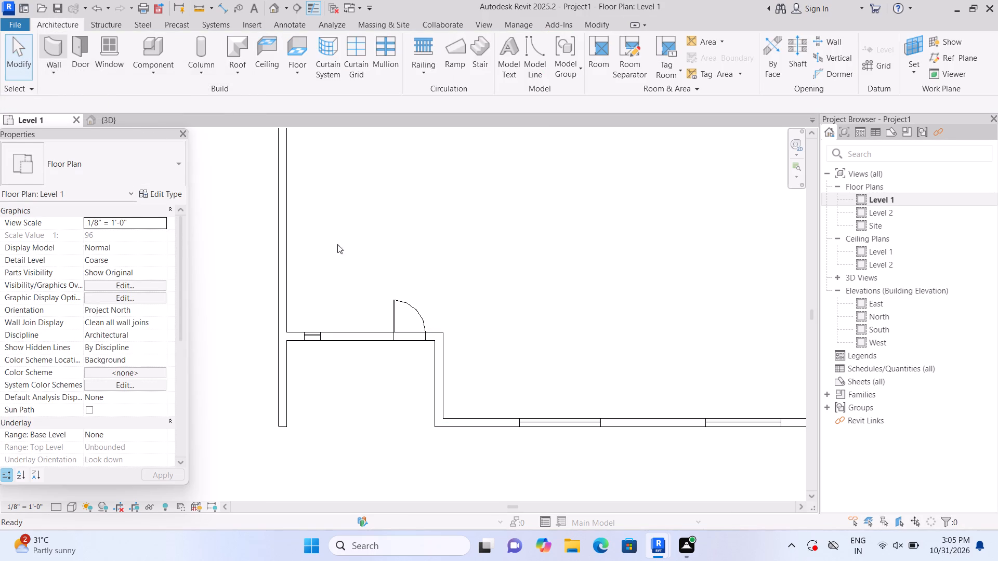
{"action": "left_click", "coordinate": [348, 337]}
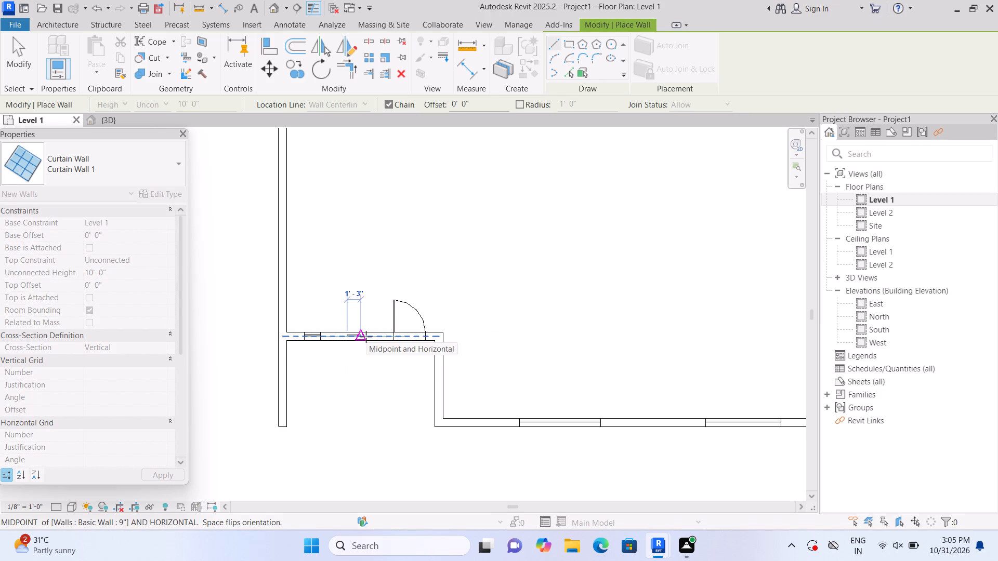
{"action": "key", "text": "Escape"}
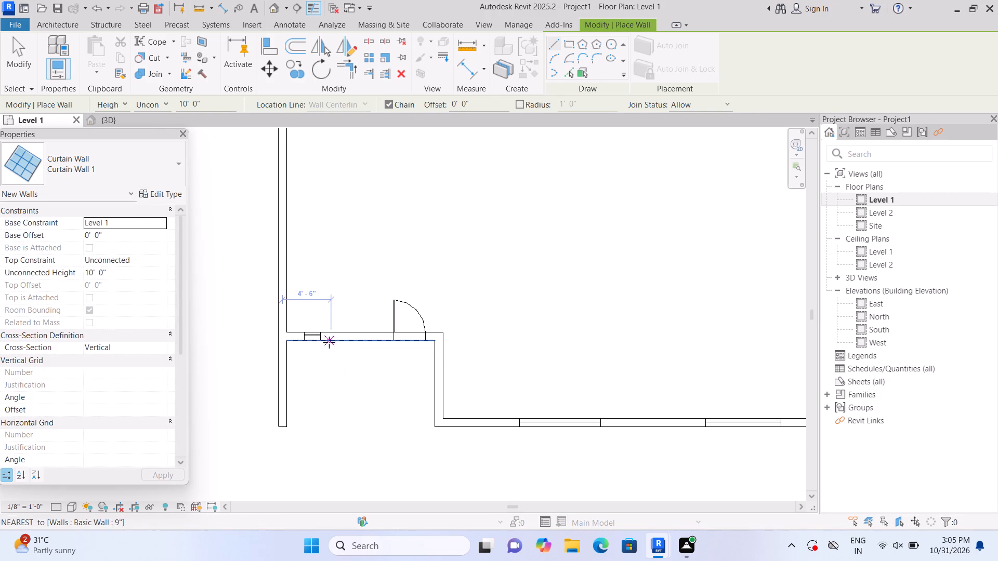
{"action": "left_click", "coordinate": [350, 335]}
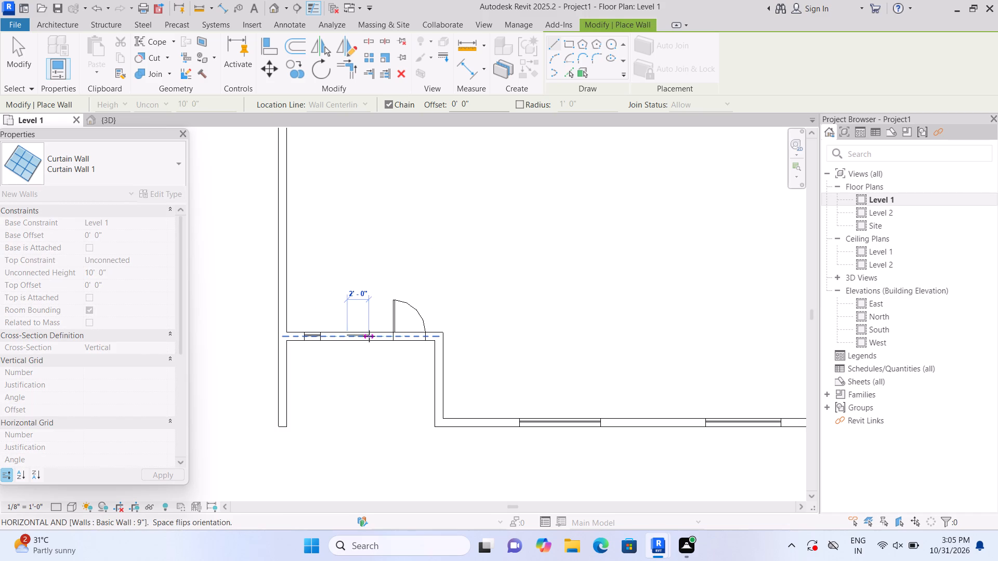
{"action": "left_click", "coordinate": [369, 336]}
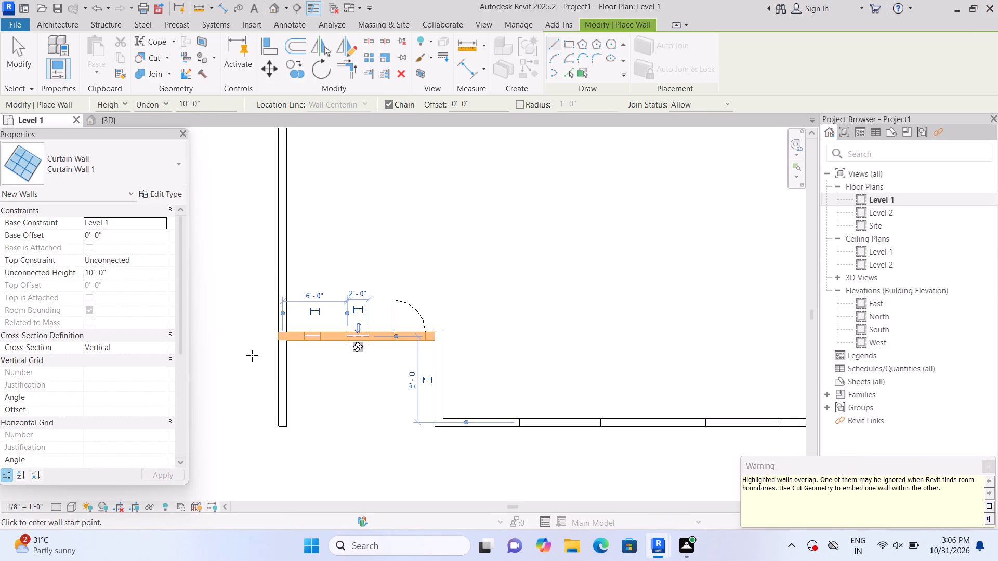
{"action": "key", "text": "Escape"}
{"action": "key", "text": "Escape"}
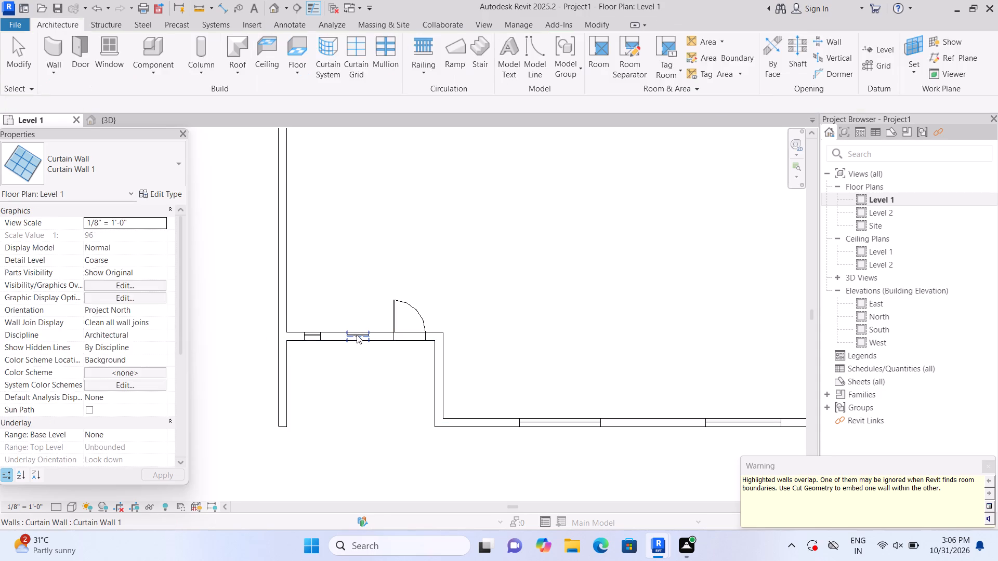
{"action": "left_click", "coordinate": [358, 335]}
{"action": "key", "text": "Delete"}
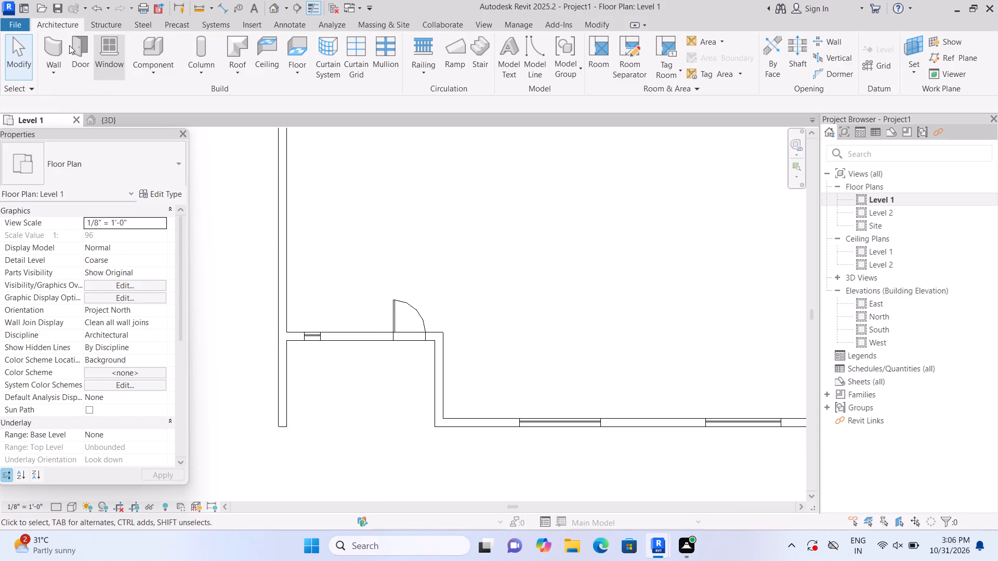
Draw a 1'-6" curtain wall in the recessed wall, 6'-0" from the west wall, and embed it with Cut Geometry.
{"action": "left_click", "coordinate": [57, 44]}
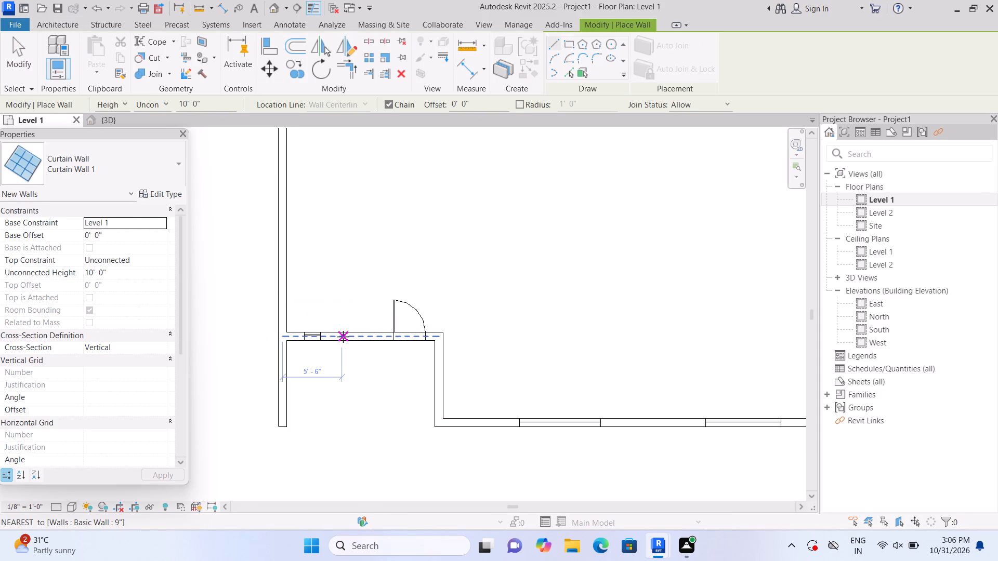
{"action": "left_click", "coordinate": [347, 336]}
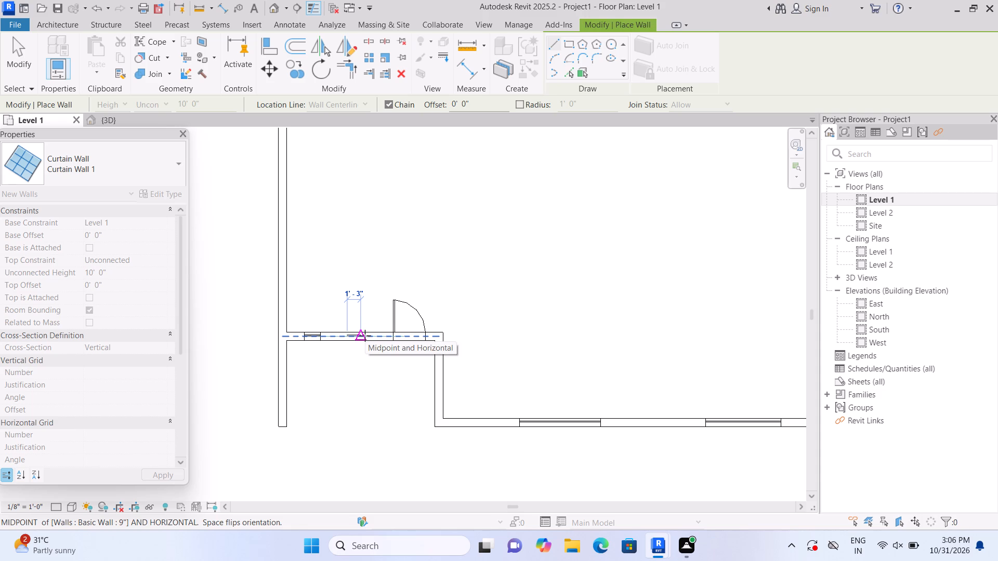
{"action": "scroll", "coordinate": [365, 336], "scroll_direction": "up", "scroll_amount": 1}
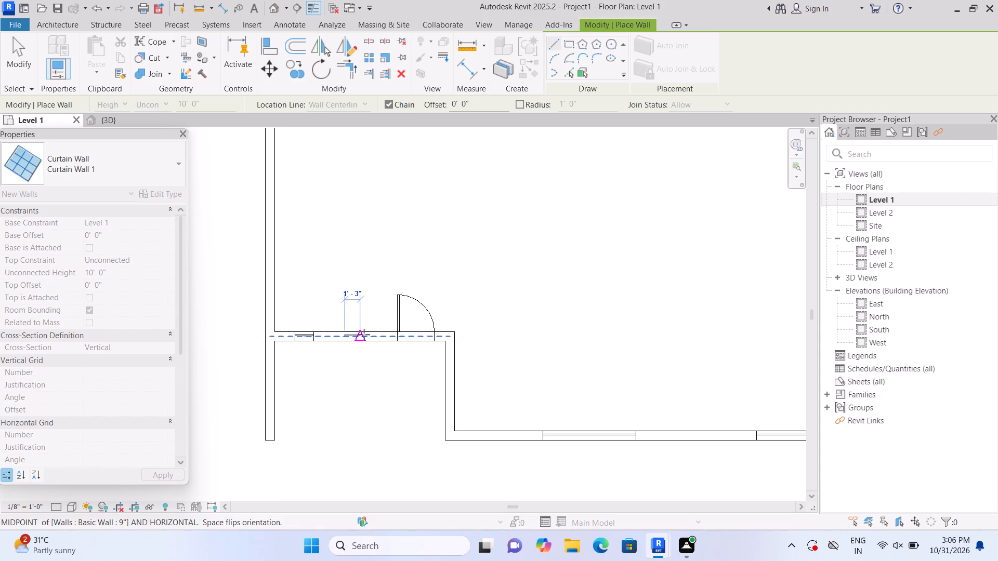
{"action": "scroll", "coordinate": [364, 335], "scroll_direction": "up", "scroll_amount": 4}
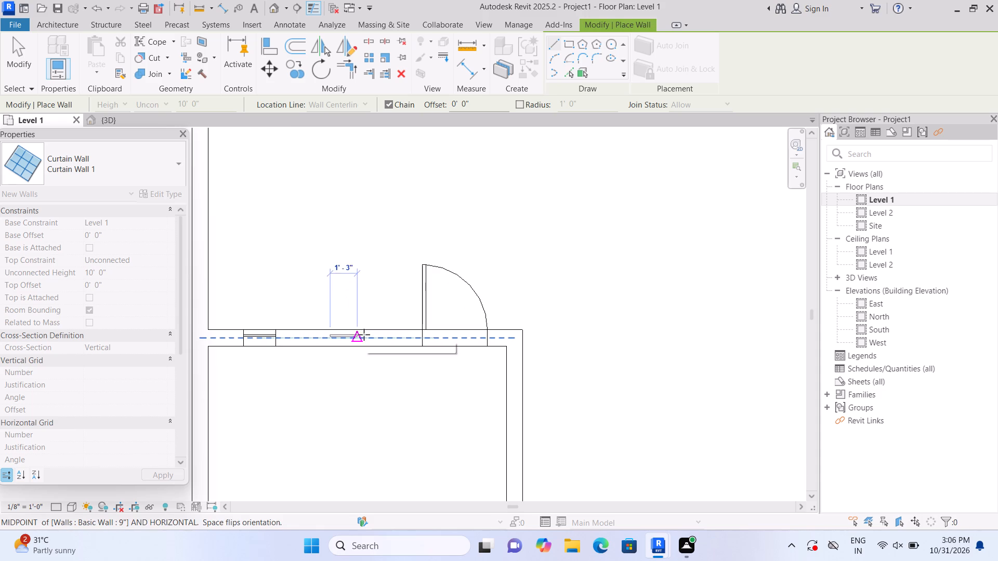
{"action": "left_click", "coordinate": [364, 335]}
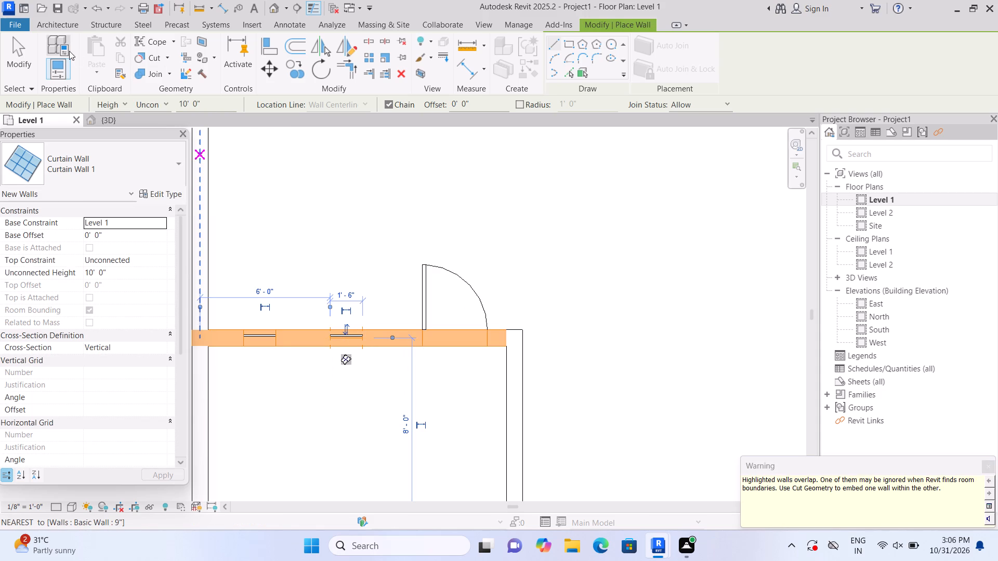
{"action": "left_click", "coordinate": [167, 56]}
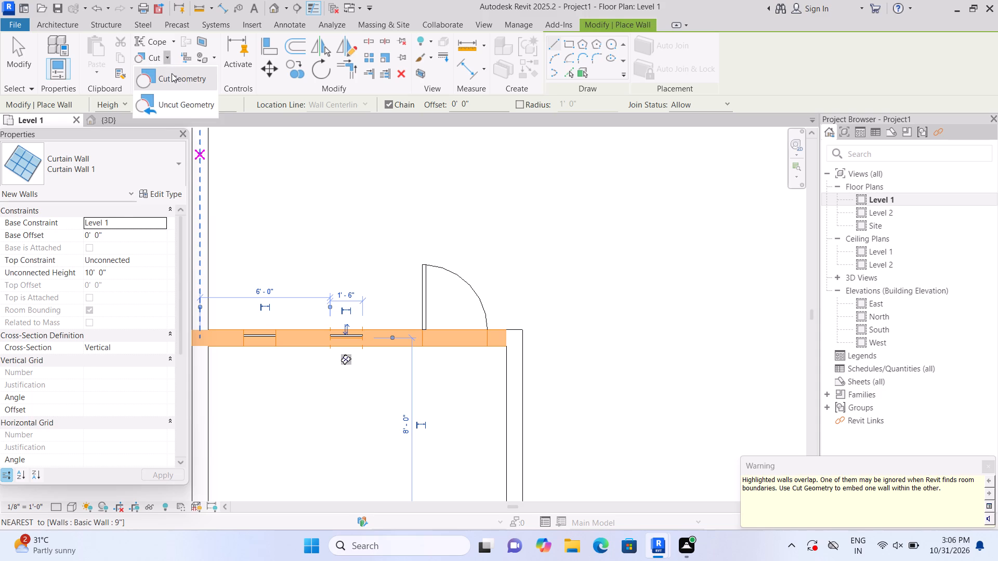
{"action": "left_click", "coordinate": [172, 74]}
{"action": "left_click", "coordinate": [383, 332]}
{"action": "left_click", "coordinate": [351, 337]}
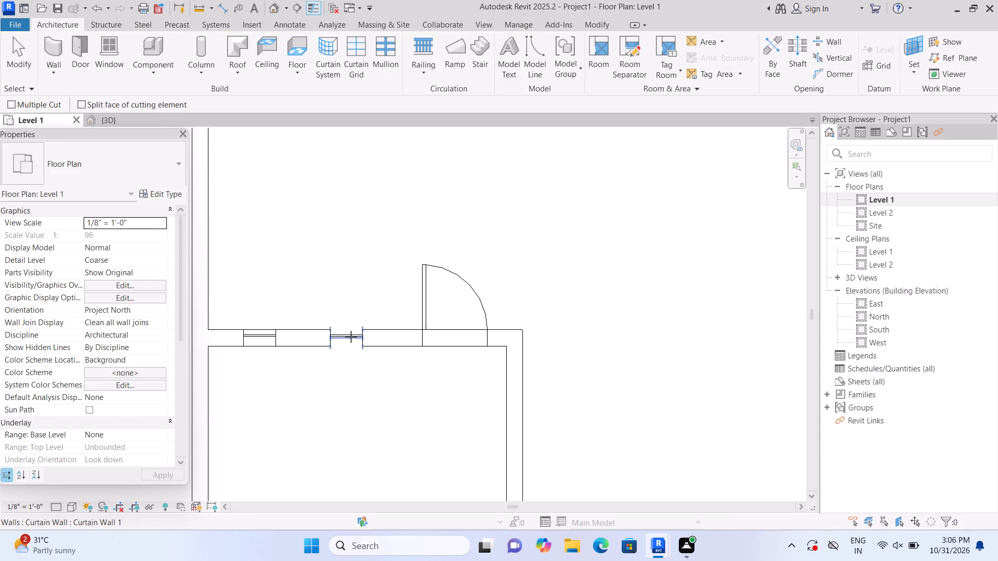
In the 3D view, lower the top and raise the base of the new 1'-6" curtain wall, with about 1'-1" base offset and 6'-9" height.
{"action": "scroll", "coordinate": [360, 312], "scroll_direction": "down", "scroll_amount": 6}
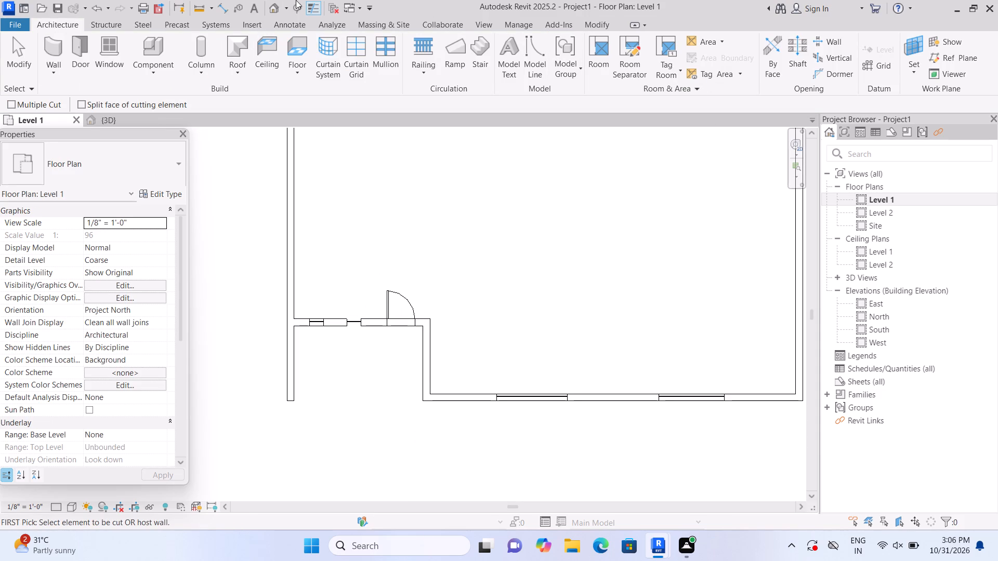
{"action": "left_click", "coordinate": [271, 5]}
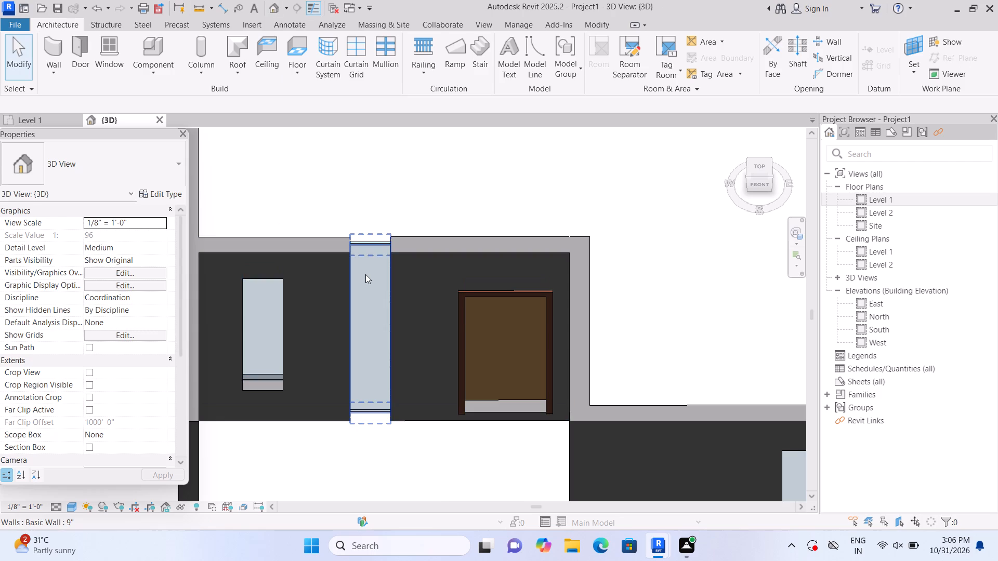
{"action": "left_click", "coordinate": [365, 274]}
{"action": "left_click_drag", "start_coordinate": [372, 236], "coordinate": [384, 270]}
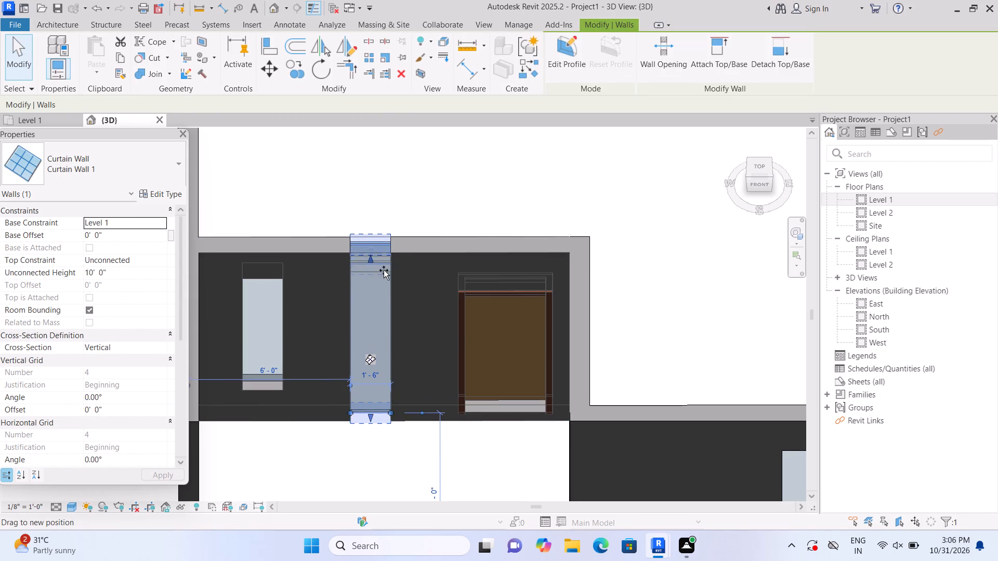
{"action": "left_click_drag", "start_coordinate": [384, 270], "coordinate": [385, 280]}
{"action": "left_click_drag", "start_coordinate": [372, 418], "coordinate": [374, 406]}
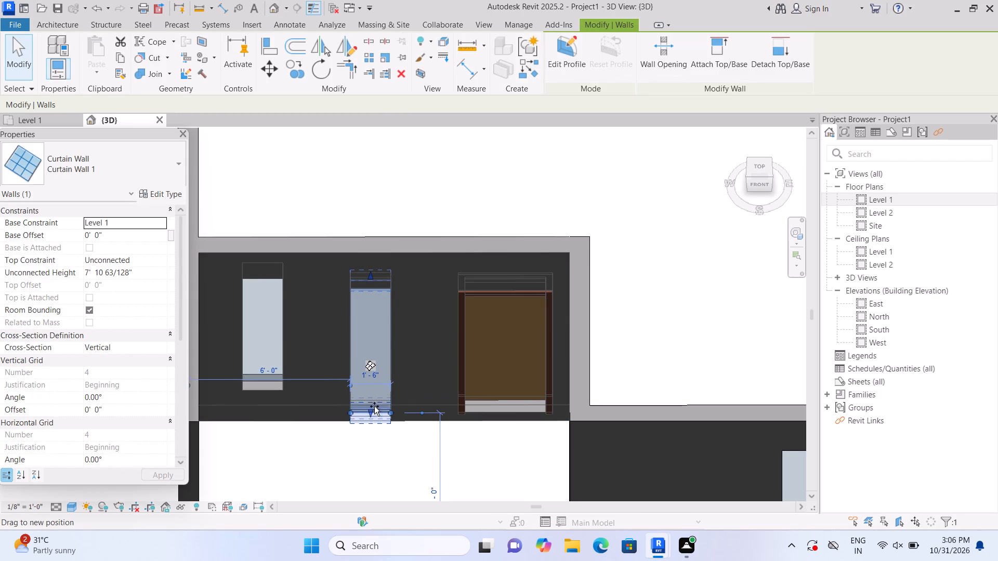
{"action": "left_click_drag", "start_coordinate": [374, 406], "coordinate": [378, 394]}
{"action": "left_click", "coordinate": [378, 394]}
{"action": "left_click", "coordinate": [365, 463]}
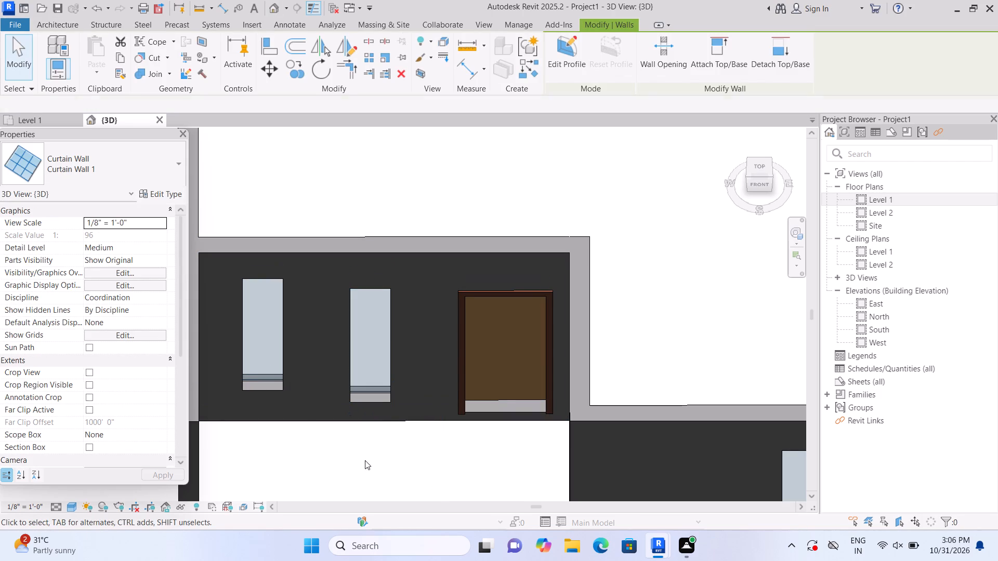
Lower the base of the narrow curtain wall nearest the west wall to an offset of about 1'-2".
{"action": "left_click", "coordinate": [269, 384]}
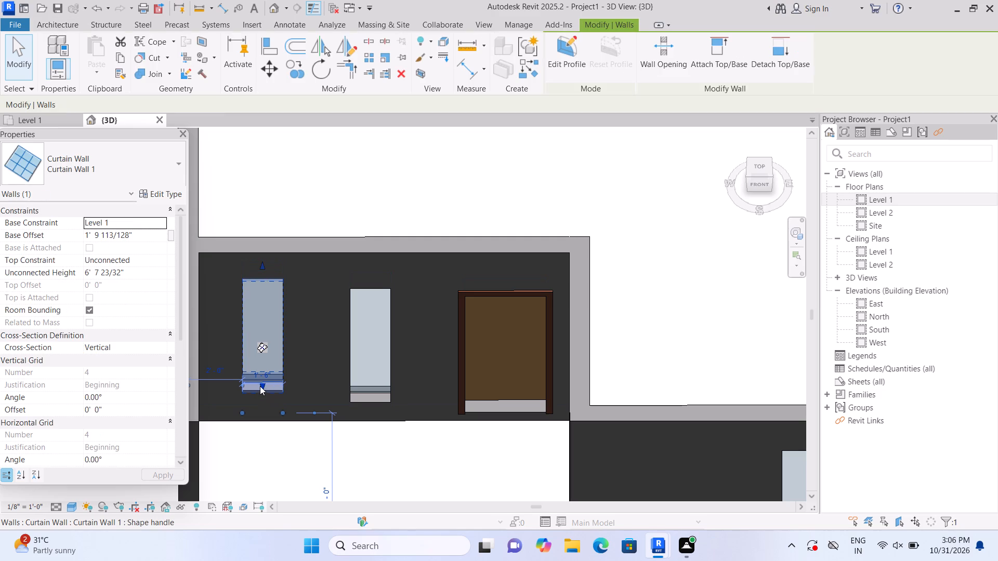
{"action": "left_click_drag", "start_coordinate": [261, 383], "coordinate": [263, 393]}
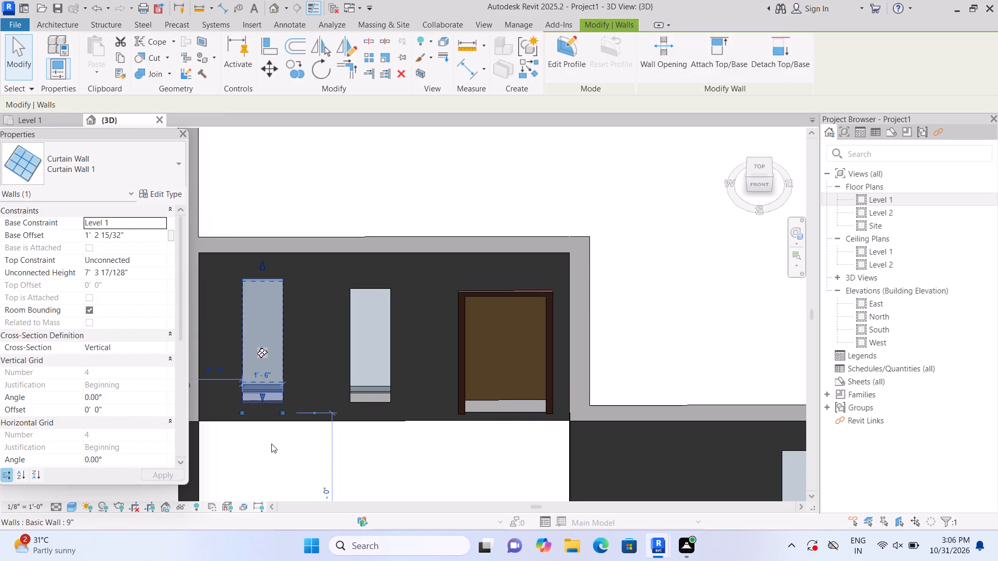
{"action": "left_click", "coordinate": [271, 444]}
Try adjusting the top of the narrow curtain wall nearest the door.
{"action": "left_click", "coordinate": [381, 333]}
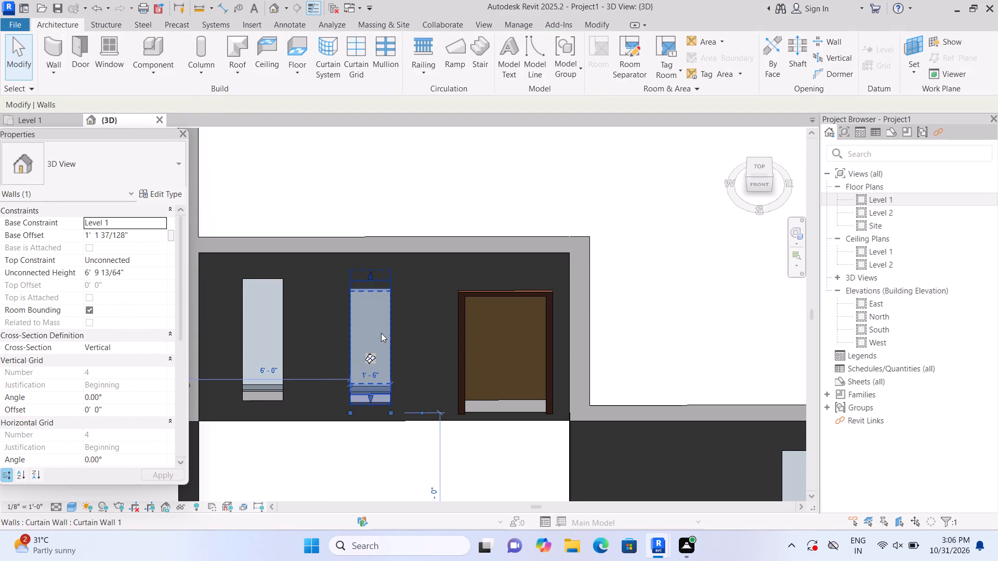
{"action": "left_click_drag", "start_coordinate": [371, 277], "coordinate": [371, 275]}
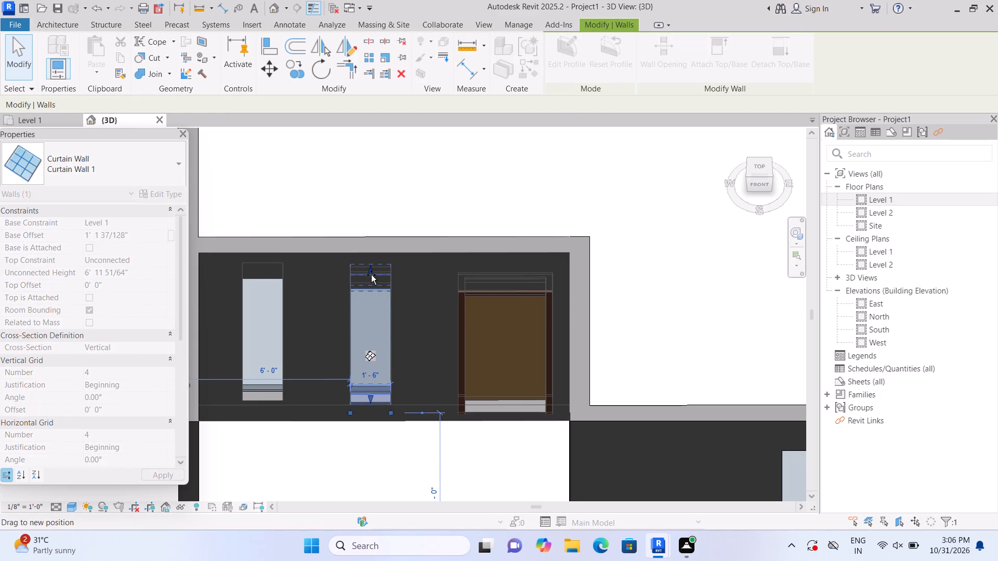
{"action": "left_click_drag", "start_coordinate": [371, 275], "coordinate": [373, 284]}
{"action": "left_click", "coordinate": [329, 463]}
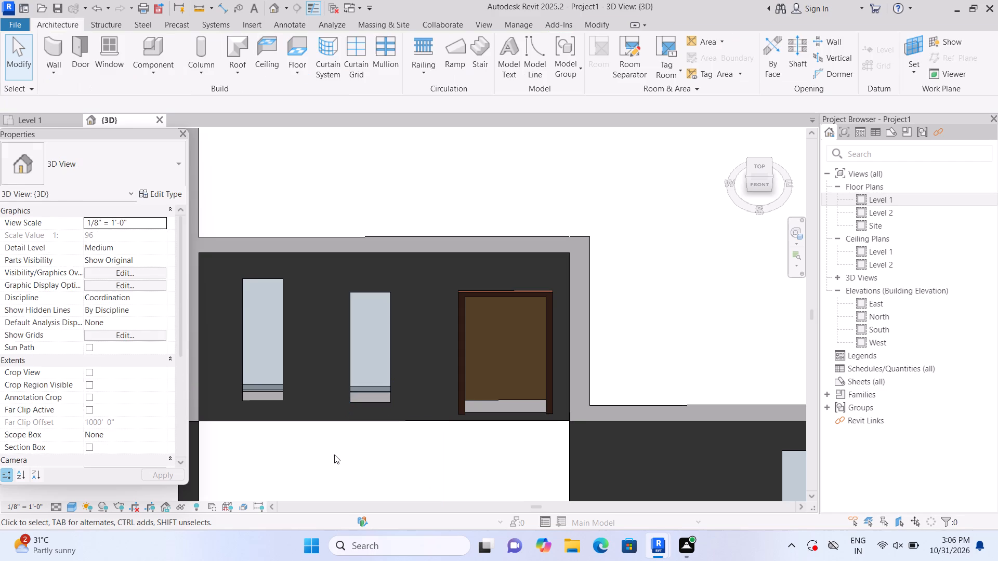
From the front view, reshape the top of the narrow curtain wall nearest the door to a height of about 7'-3".
{"action": "scroll", "coordinate": [342, 440], "scroll_direction": "down", "scroll_amount": 1}
{"action": "left_click", "coordinate": [756, 186]}
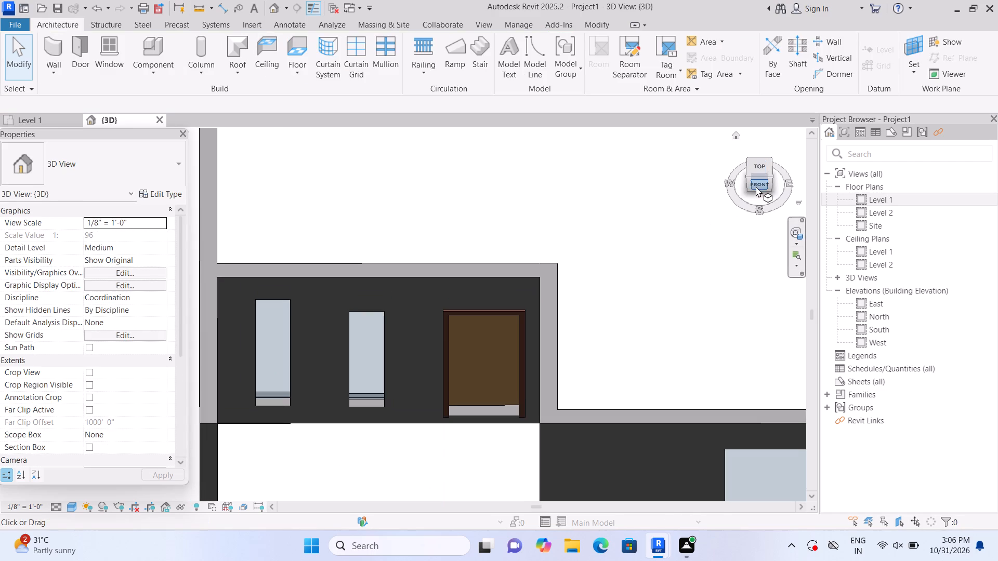
{"action": "scroll", "coordinate": [461, 317], "scroll_direction": "up", "scroll_amount": 2}
{"action": "scroll", "coordinate": [375, 295], "scroll_direction": "up", "scroll_amount": 2}
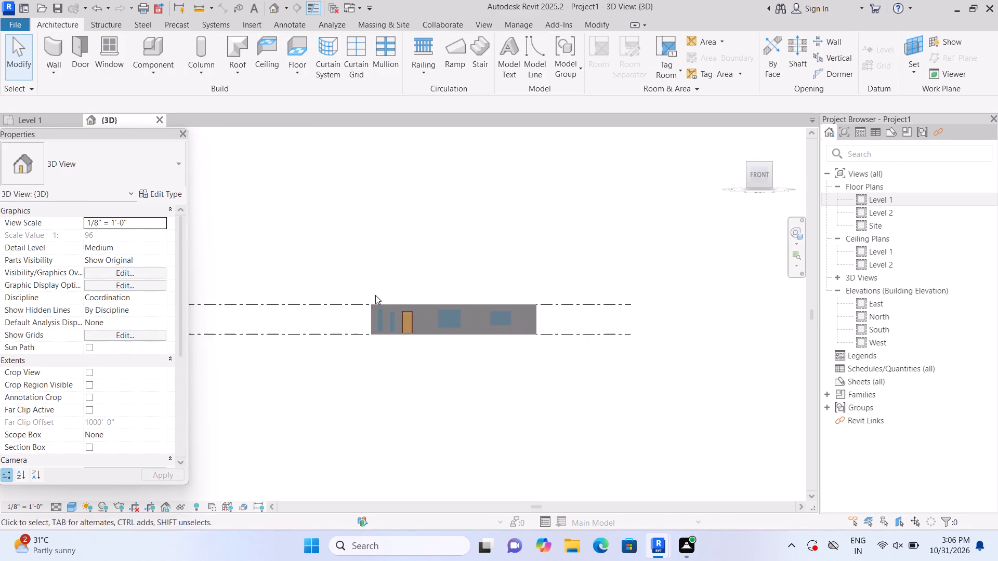
{"action": "scroll", "coordinate": [375, 295], "scroll_direction": "up", "scroll_amount": 12}
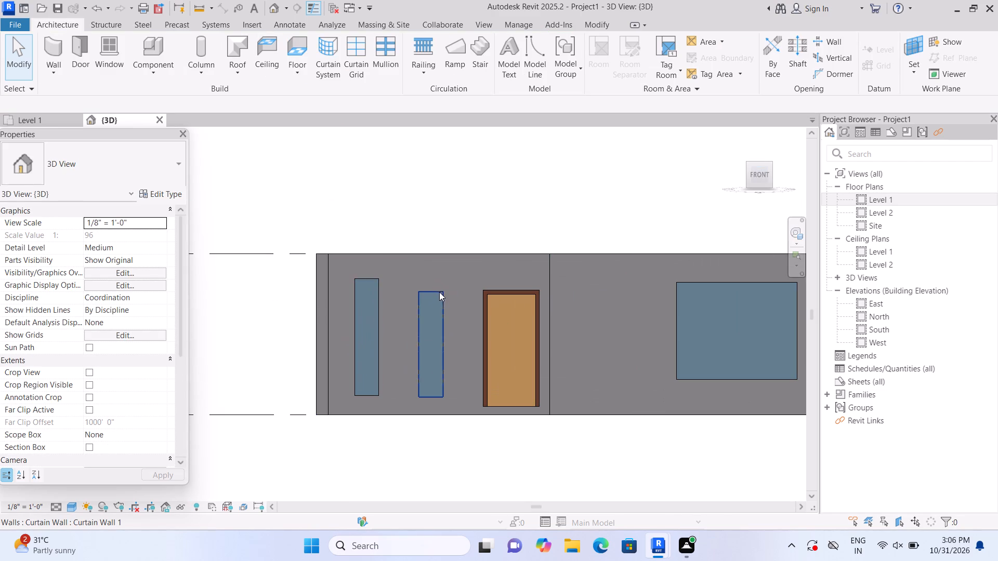
{"action": "left_click", "coordinate": [437, 300]}
{"action": "left_click_drag", "start_coordinate": [429, 284], "coordinate": [430, 278]}
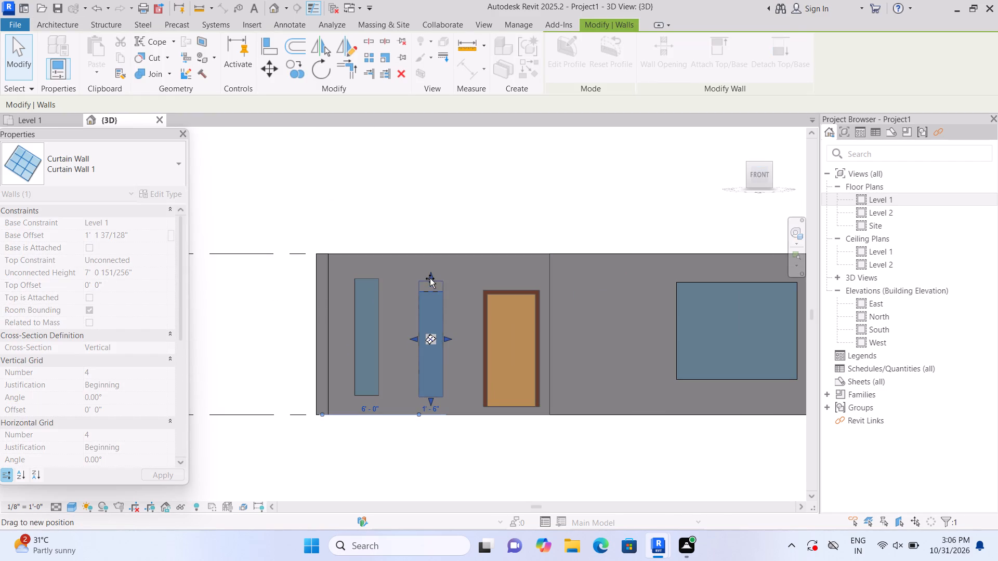
{"action": "left_click_drag", "start_coordinate": [430, 278], "coordinate": [430, 277]}
{"action": "left_click", "coordinate": [441, 233]}
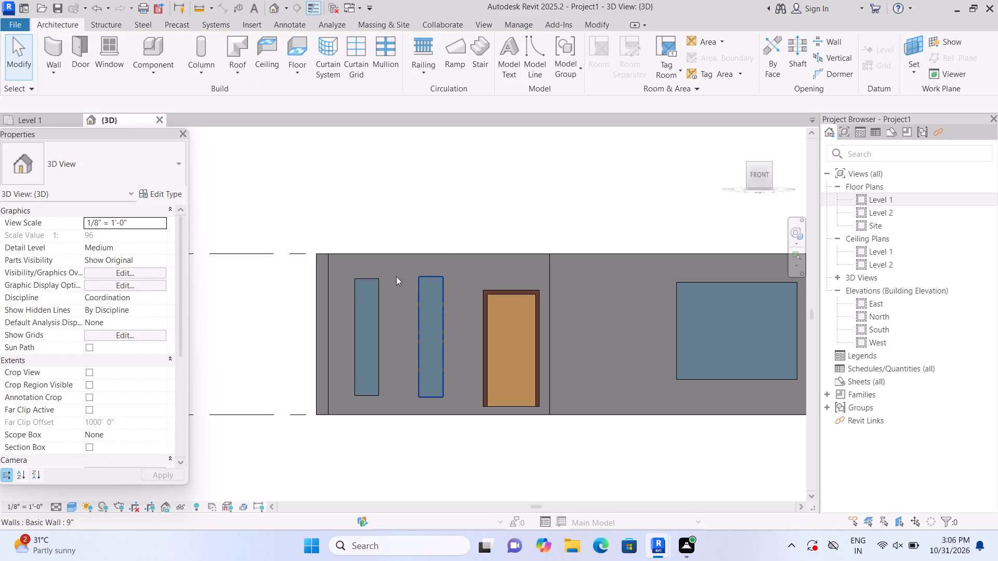
{"action": "double_click", "coordinate": [430, 275]}
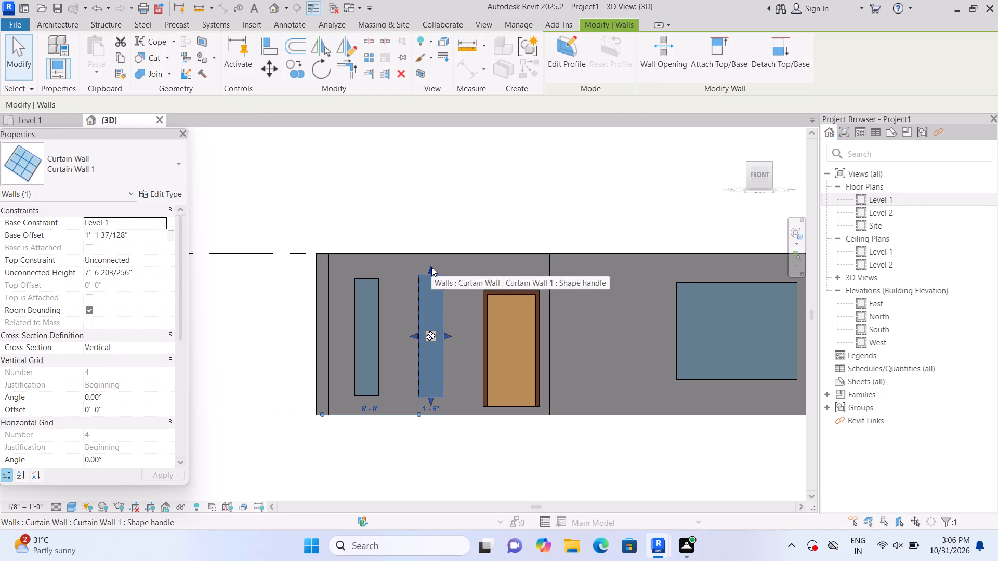
{"action": "left_click_drag", "start_coordinate": [431, 267], "coordinate": [431, 280]}
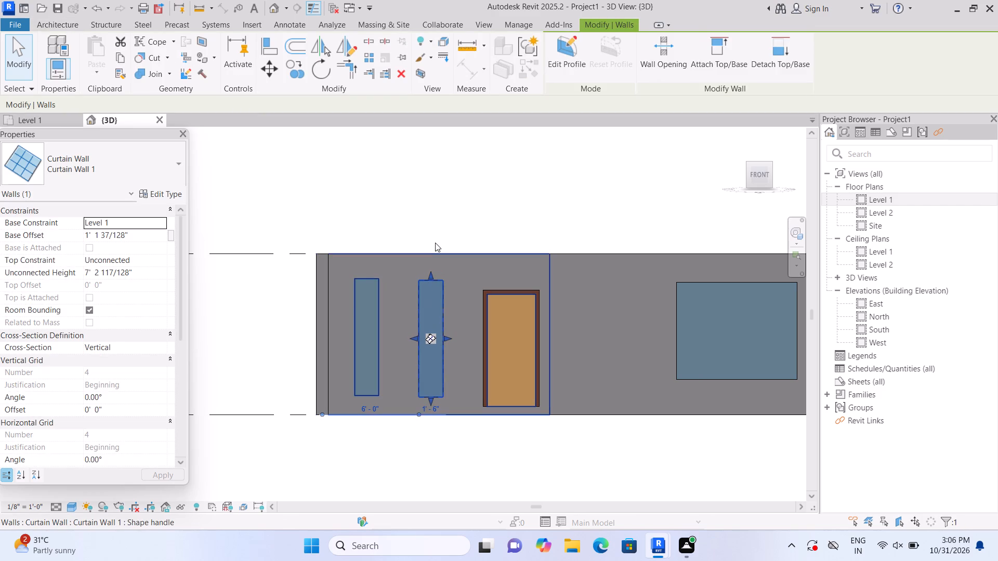
{"action": "left_click", "coordinate": [435, 237]}
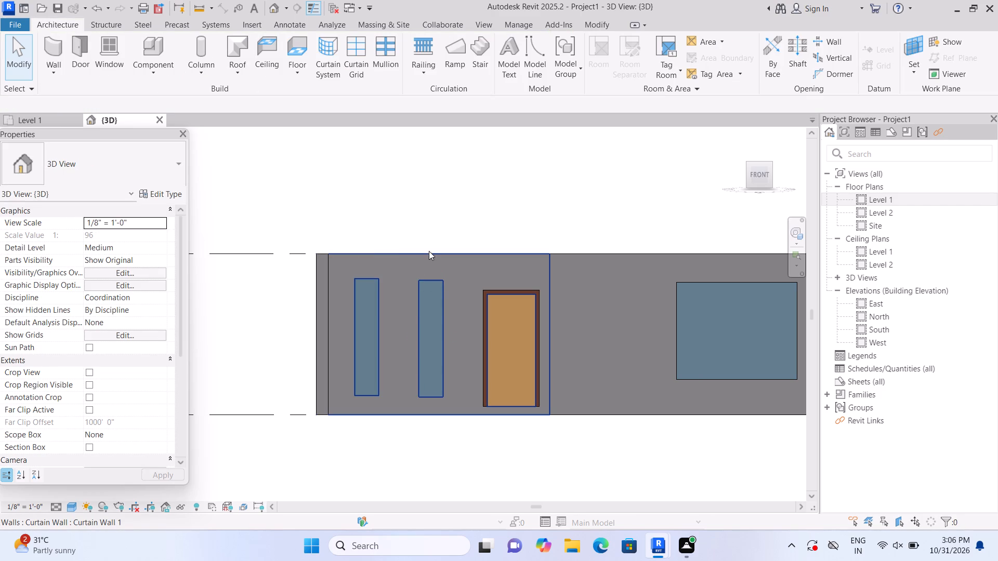
Adjust the tops of both narrow curtain walls to nearly the same level, making the western one about 7'-7" high.
{"action": "left_click", "coordinate": [370, 282]}
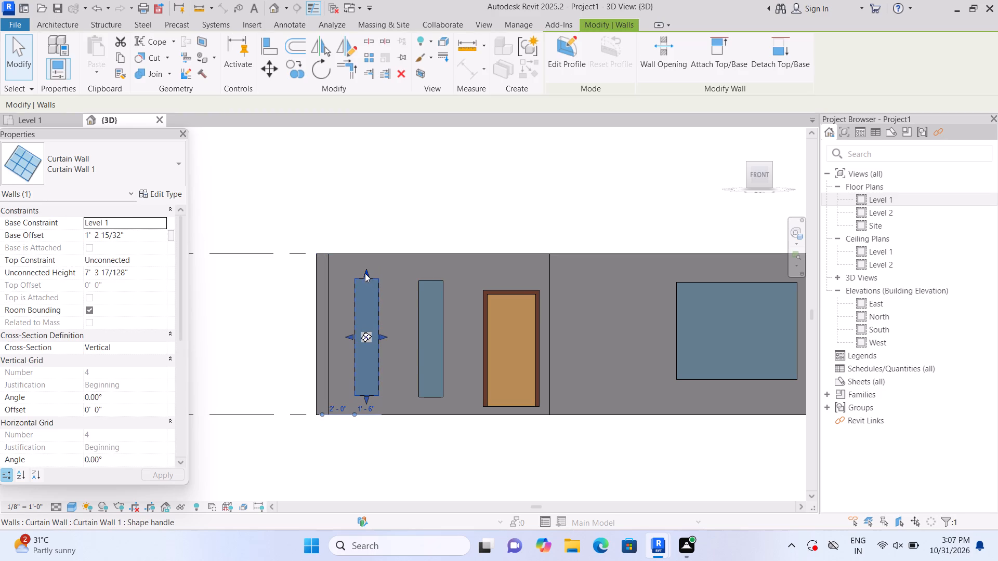
{"action": "left_click_drag", "start_coordinate": [365, 273], "coordinate": [366, 284]}
{"action": "left_click", "coordinate": [366, 284]}
{"action": "left_click", "coordinate": [395, 242]}
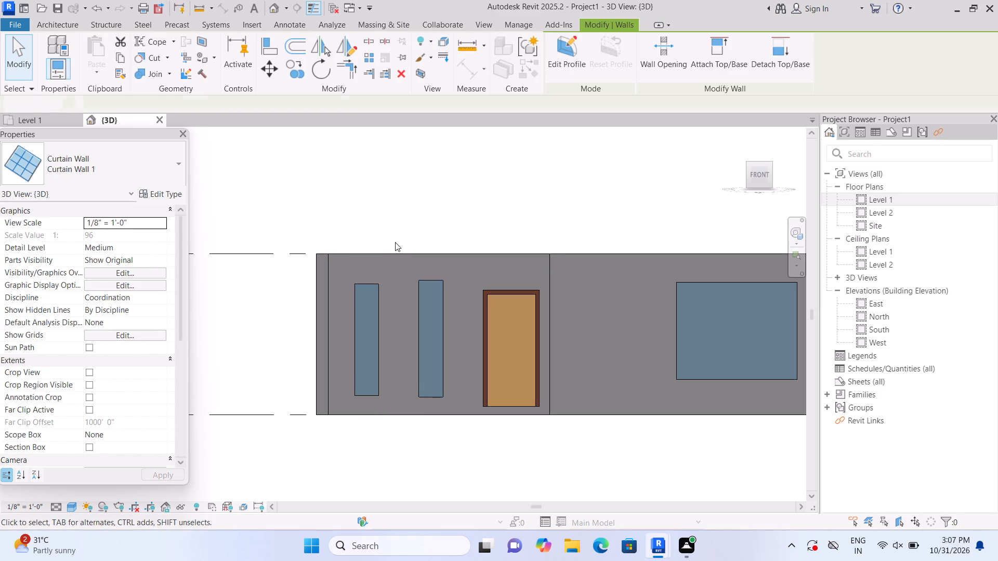
{"action": "left_click", "coordinate": [371, 288]}
{"action": "left_click", "coordinate": [366, 278]}
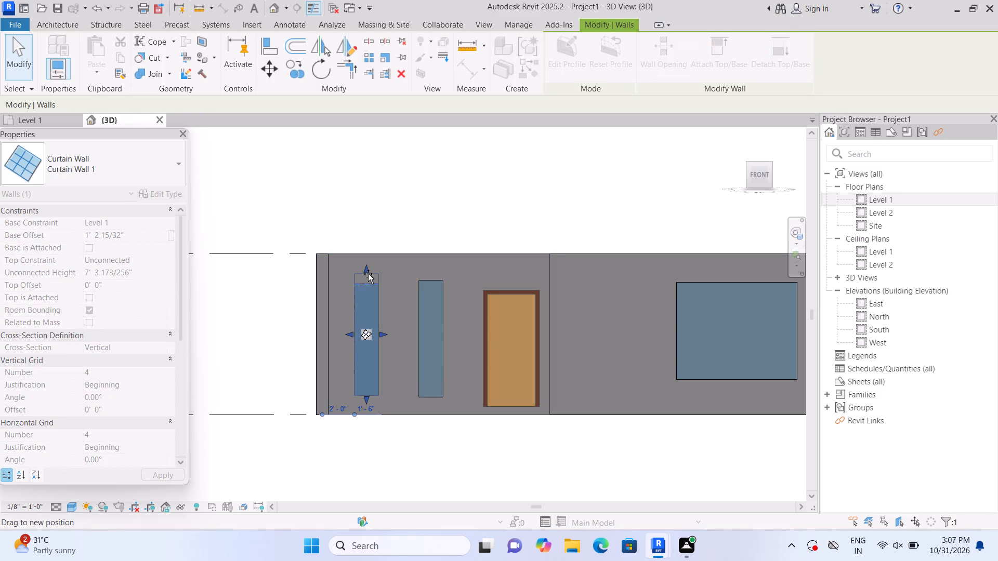
{"action": "left_click", "coordinate": [431, 277]}
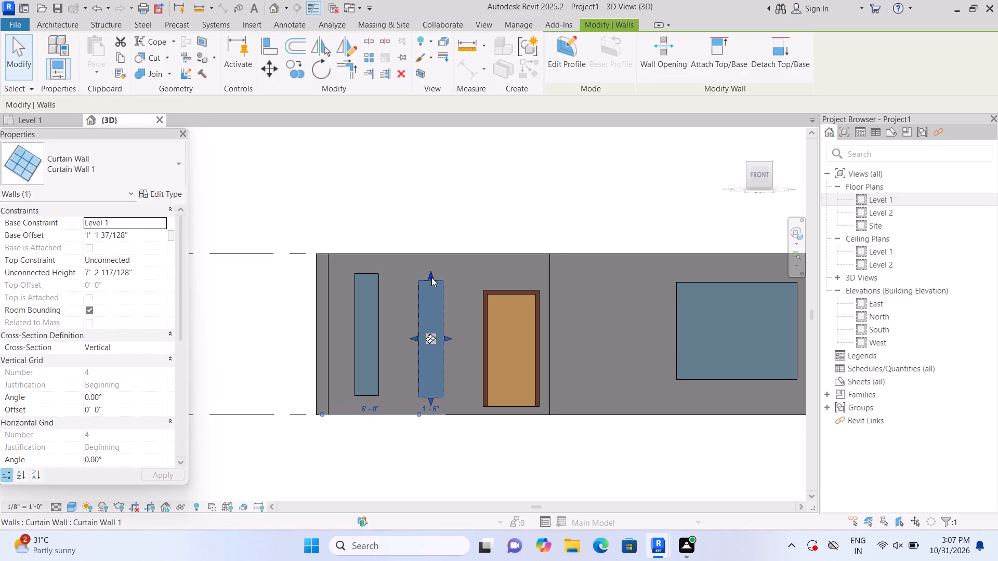
{"action": "left_click", "coordinate": [429, 274]}
{"action": "left_click", "coordinate": [446, 241]}
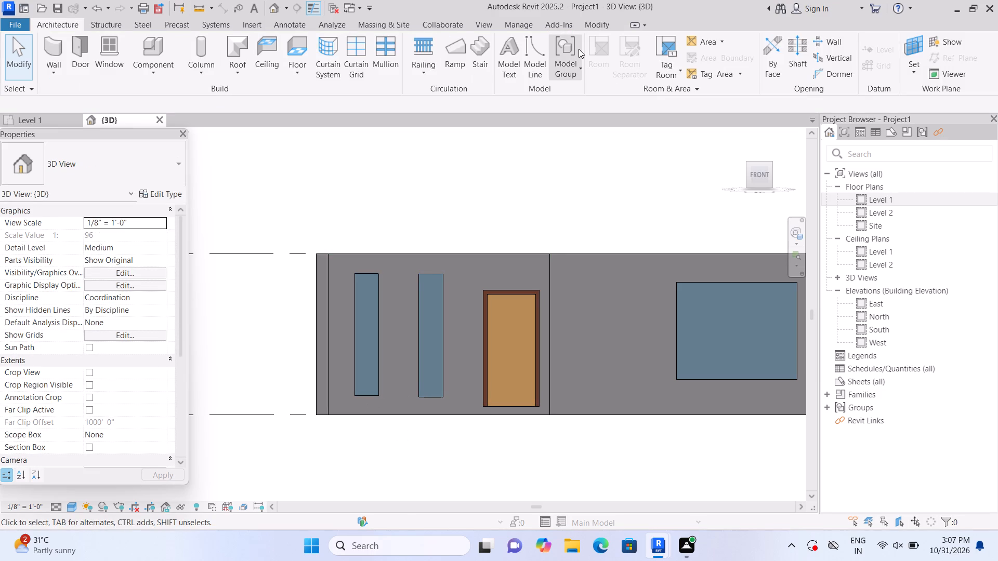
Add two horizontal curtain grid lines to each narrow curtain wall, dividing each into three equal panels.
{"action": "left_click", "coordinate": [347, 66]}
{"action": "left_click", "coordinate": [363, 317]}
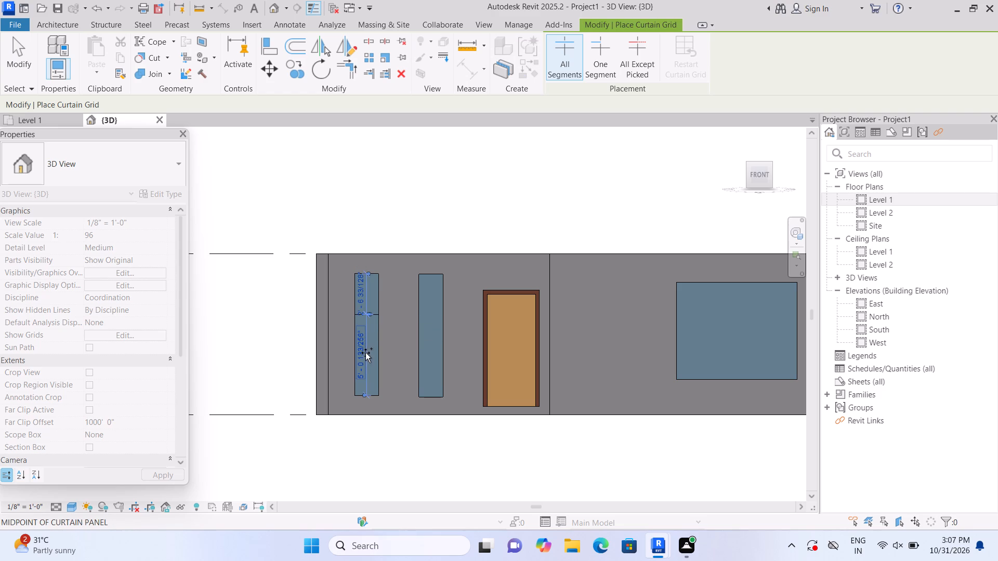
{"action": "key", "text": "Escape"}
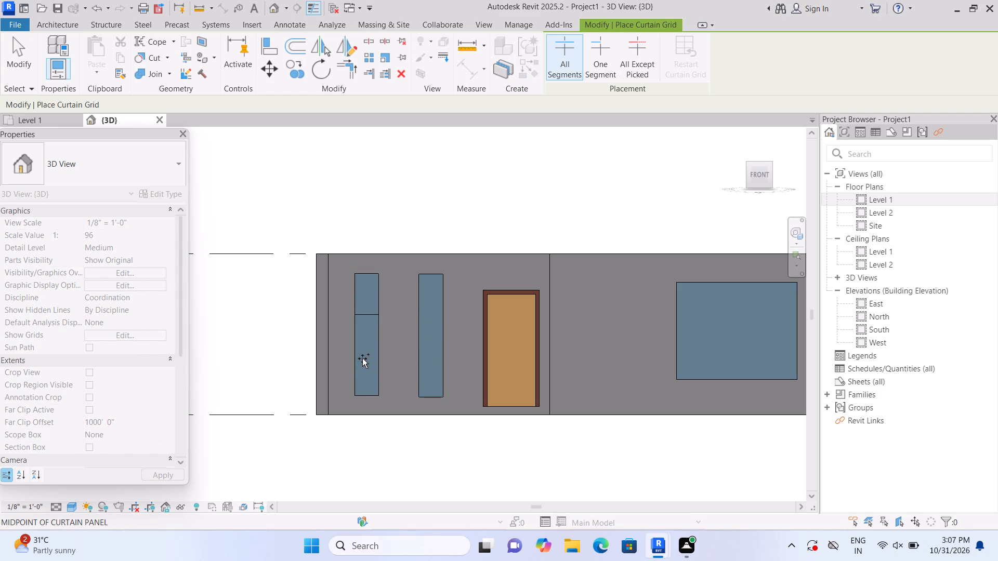
{"action": "left_click", "coordinate": [362, 358]}
{"action": "key", "text": "Escape"}
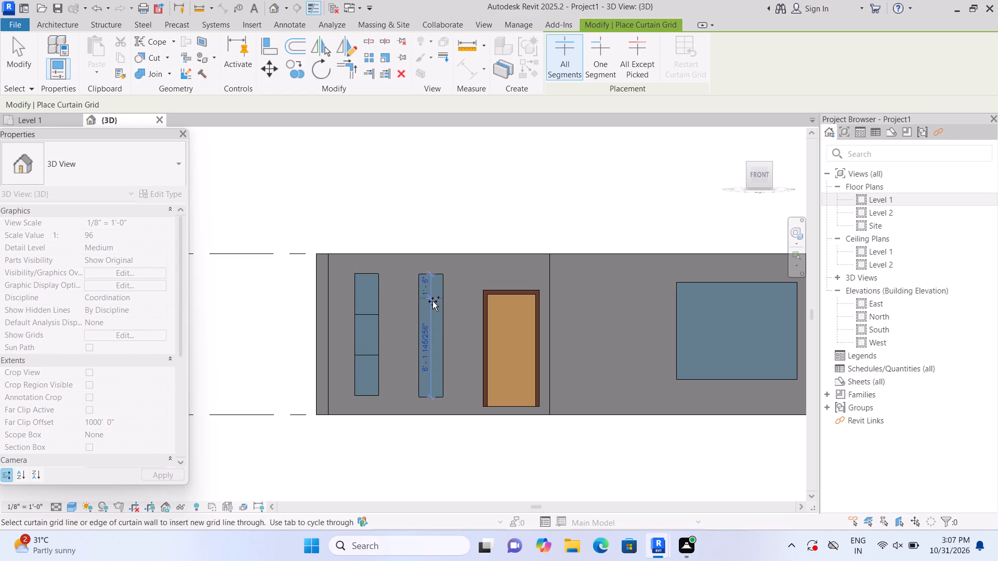
{"action": "left_click", "coordinate": [430, 312]}
{"action": "key", "text": "Escape"}
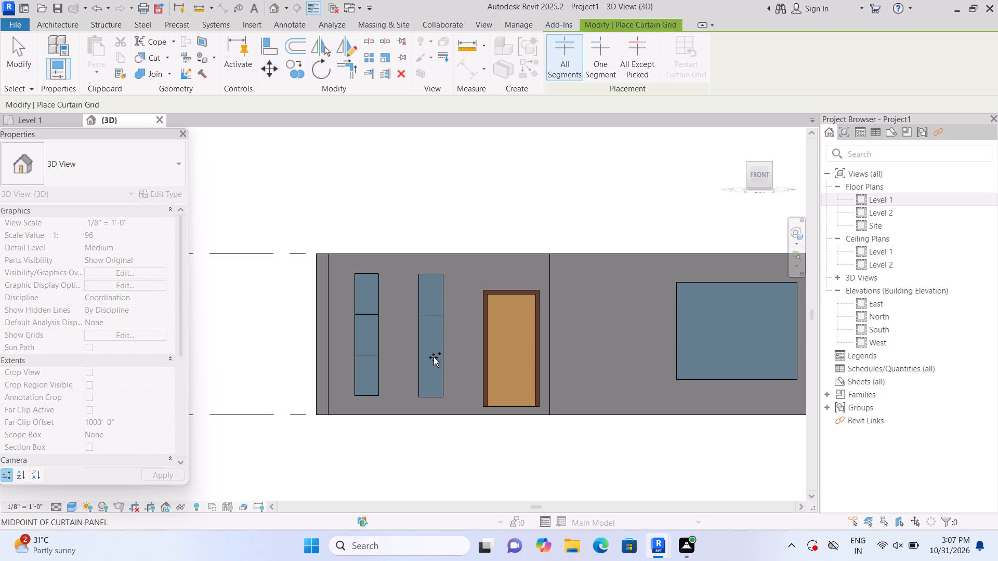
{"action": "left_click", "coordinate": [434, 358]}
{"action": "key", "text": "Escape"}
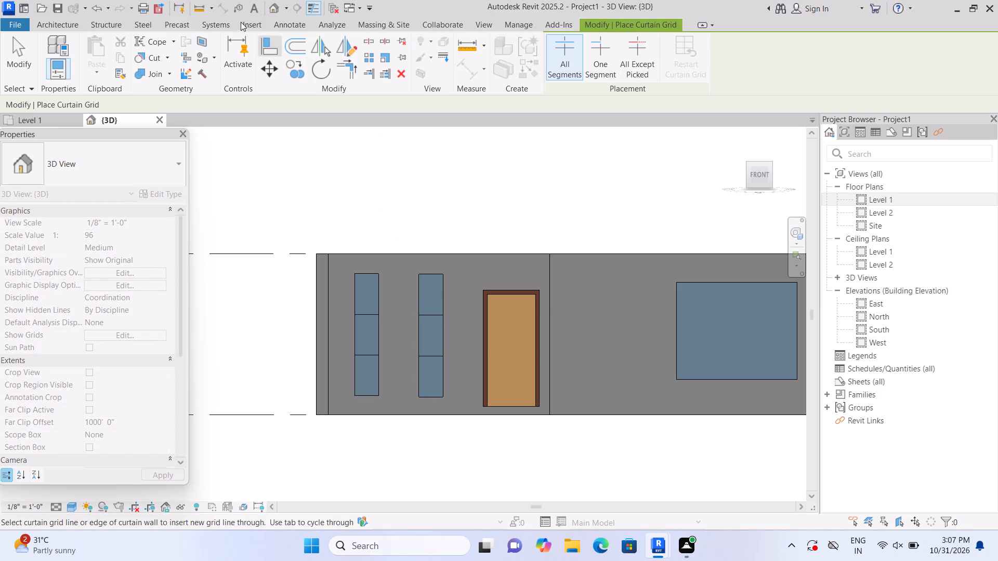
Place 2.5" x 5" rectangular mullions on all four edges and both horizontal grid lines of the western narrow curtain wall.
{"action": "left_click", "coordinate": [65, 22]}
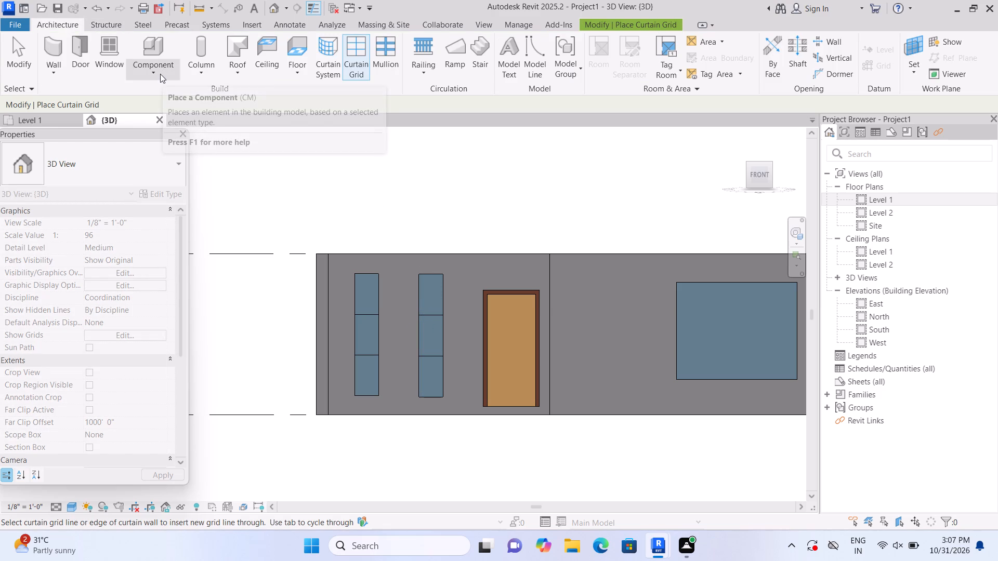
{"action": "left_click", "coordinate": [387, 58]}
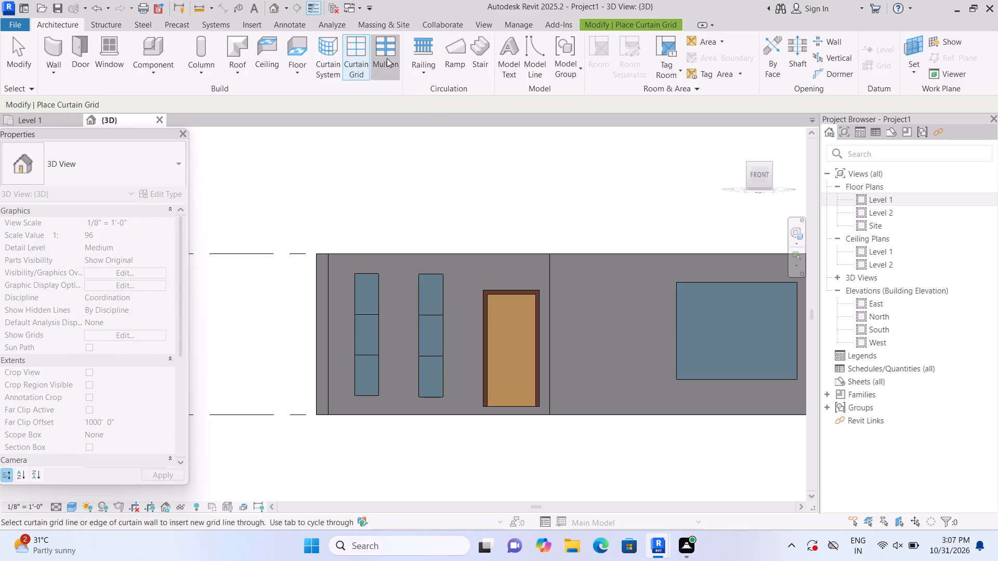
{"action": "left_click", "coordinate": [369, 274]}
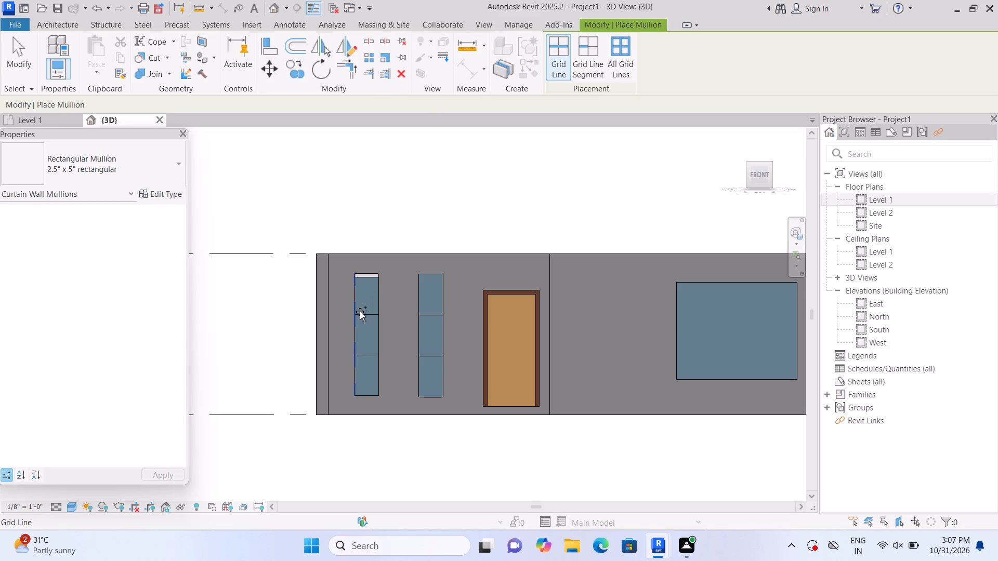
{"action": "left_click", "coordinate": [354, 315]}
{"action": "left_click", "coordinate": [376, 313]}
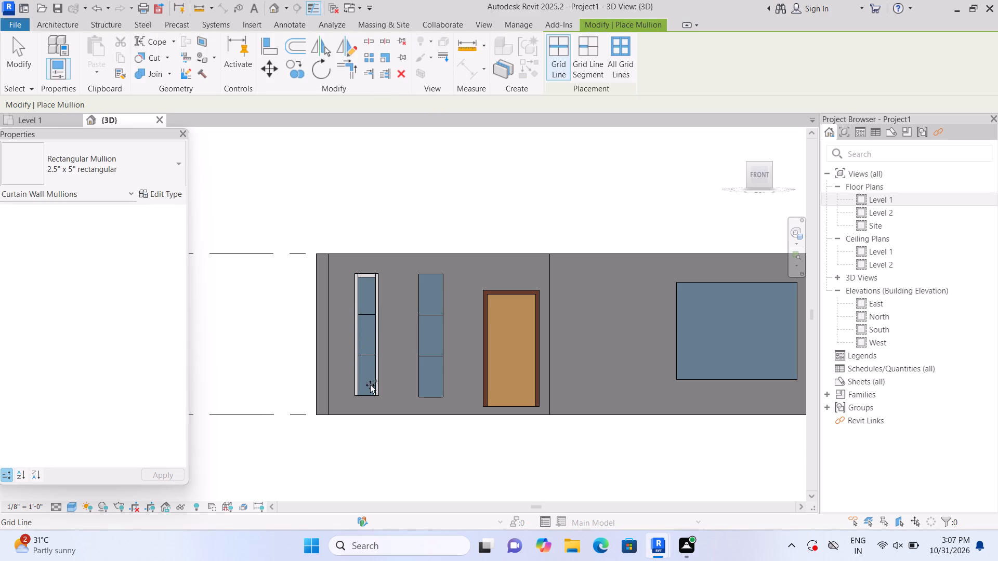
{"action": "left_click", "coordinate": [367, 393]}
{"action": "left_click", "coordinate": [364, 352]}
{"action": "left_click", "coordinate": [365, 314]}
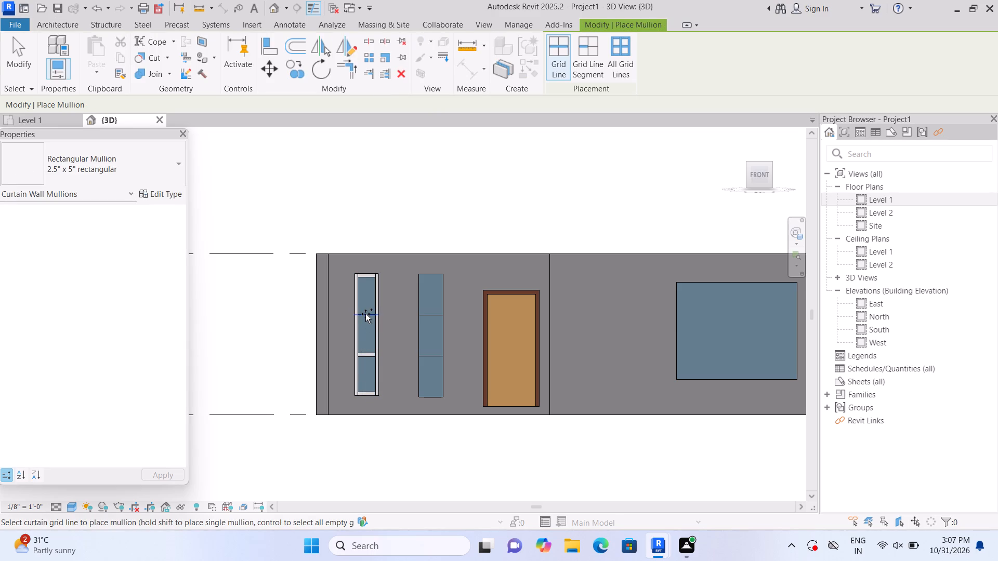
Place 2.5" x 5" rectangular mullions on all four edges and both horizontal grid lines of the narrow curtain wall nearest the door.
{"action": "left_click", "coordinate": [425, 298]}
{"action": "left_click", "coordinate": [435, 277]}
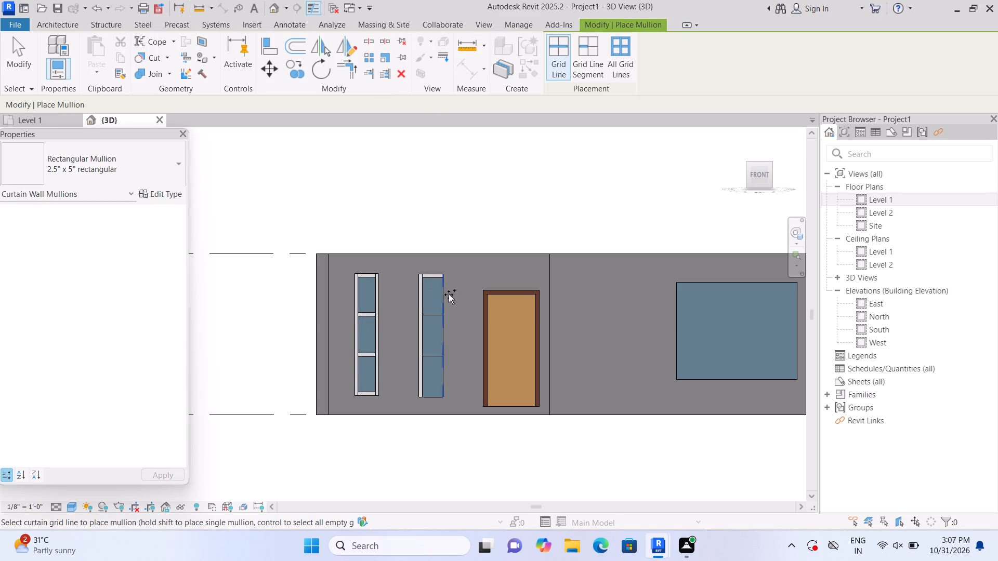
{"action": "left_click", "coordinate": [447, 306]}
{"action": "left_click", "coordinate": [429, 315]}
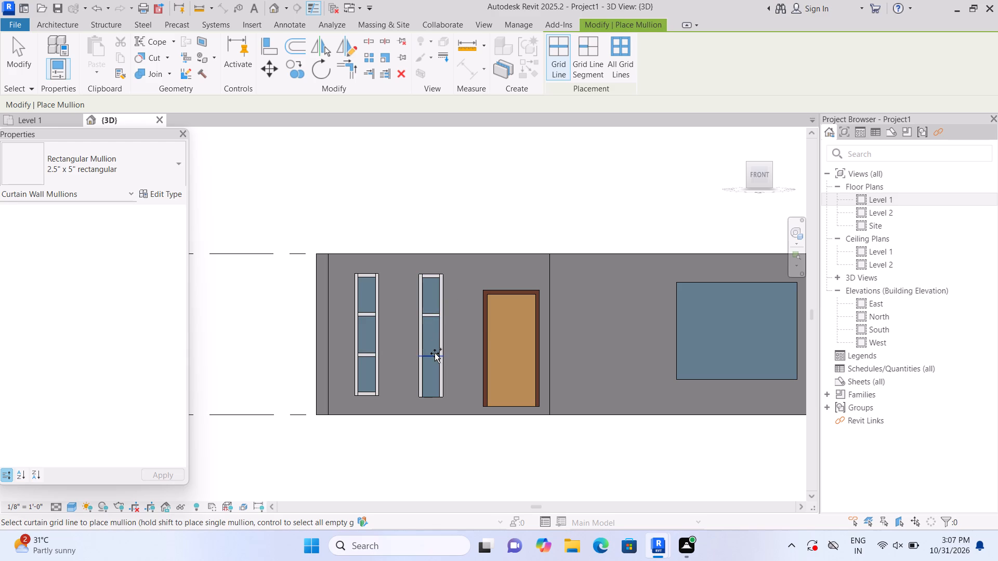
{"action": "left_click", "coordinate": [435, 353]}
{"action": "left_click", "coordinate": [435, 394]}
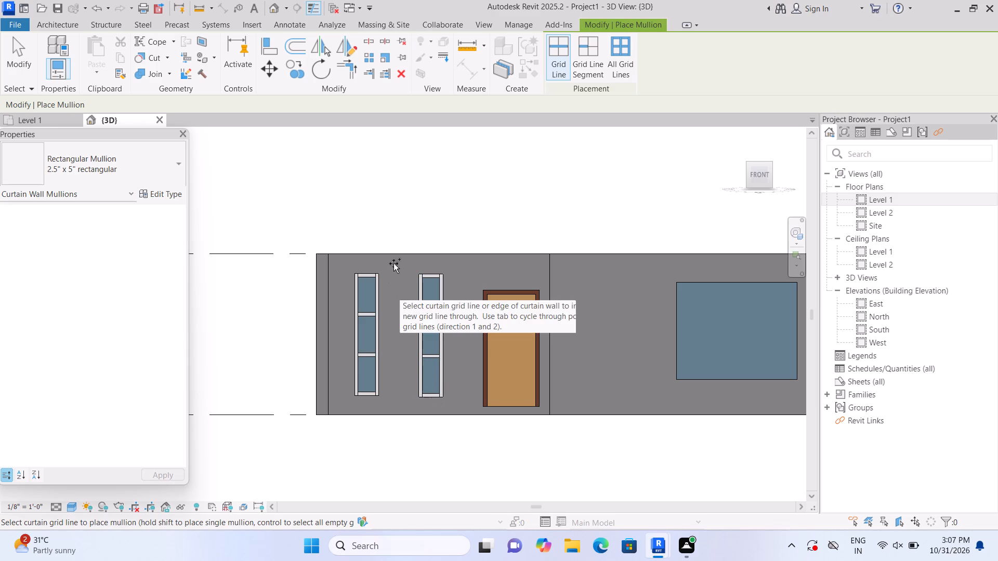
{"action": "key", "text": "Escape"}
Enlarge the eastern wide curtain wall to about 5'-10" high with its base about 2'-4" above Level 1, widening it on both sides.
{"action": "middle_click", "coordinate": [265, 207]}
{"action": "scroll", "coordinate": [503, 264], "scroll_direction": "down", "scroll_amount": 1}
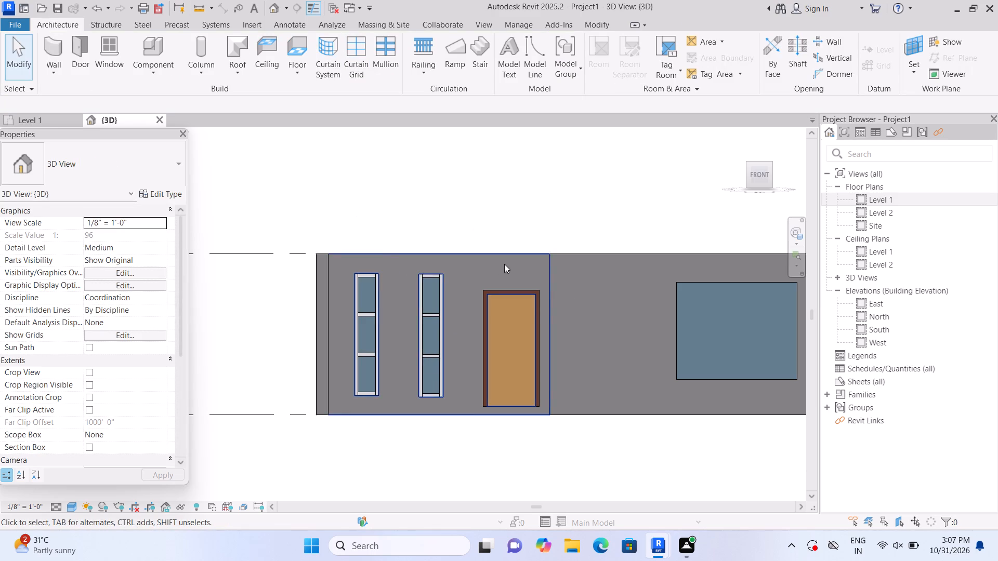
{"action": "scroll", "coordinate": [504, 264], "scroll_direction": "down", "scroll_amount": 1}
{"action": "scroll", "coordinate": [567, 351], "scroll_direction": "down", "scroll_amount": 5}
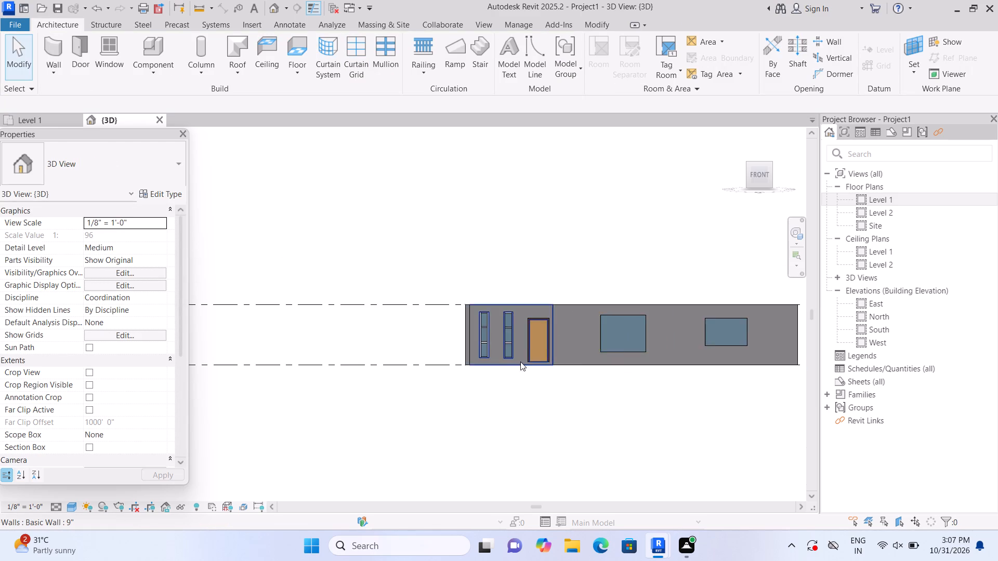
{"action": "middle_click_drag", "start_coordinate": [490, 366], "coordinate": [596, 391]}
{"action": "scroll", "coordinate": [634, 399], "scroll_direction": "up", "scroll_amount": 1}
{"action": "scroll", "coordinate": [819, 404], "scroll_direction": "up", "scroll_amount": 1}
{"action": "middle_click_drag", "start_coordinate": [725, 415], "coordinate": [378, 411]}
{"action": "scroll", "coordinate": [348, 377], "scroll_direction": "up", "scroll_amount": 2}
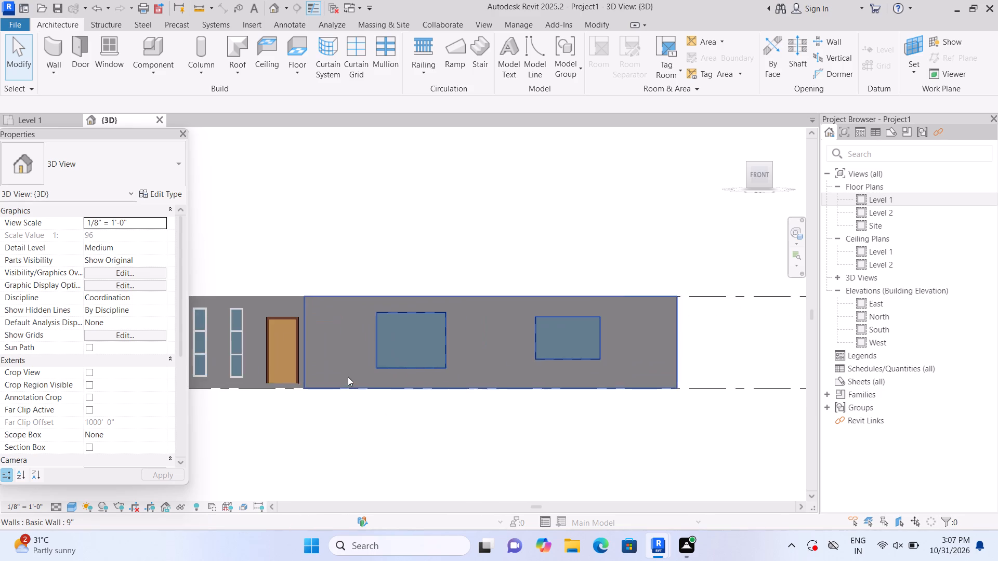
{"action": "scroll", "coordinate": [348, 377], "scroll_direction": "up", "scroll_amount": 1}
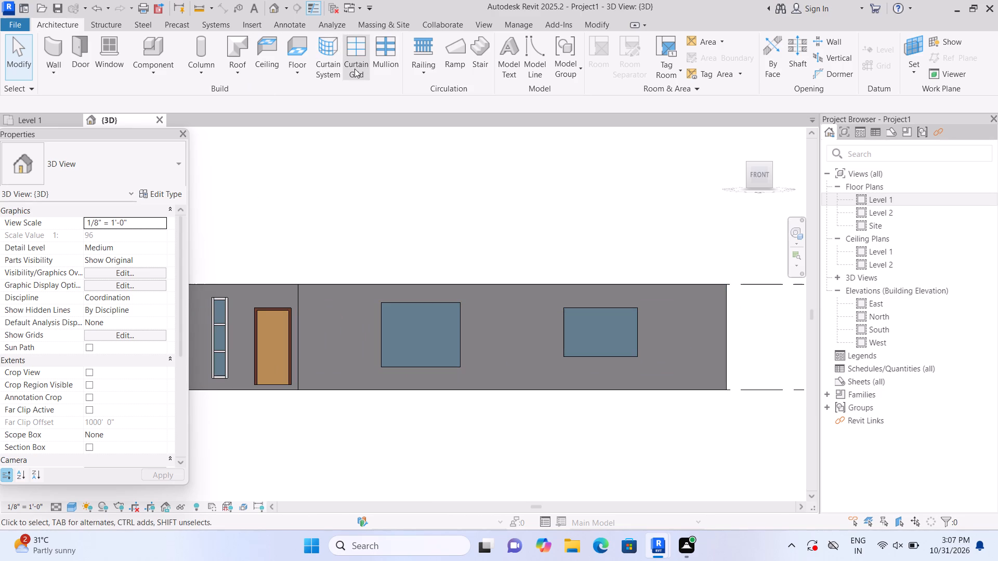
{"action": "left_click", "coordinate": [354, 69]}
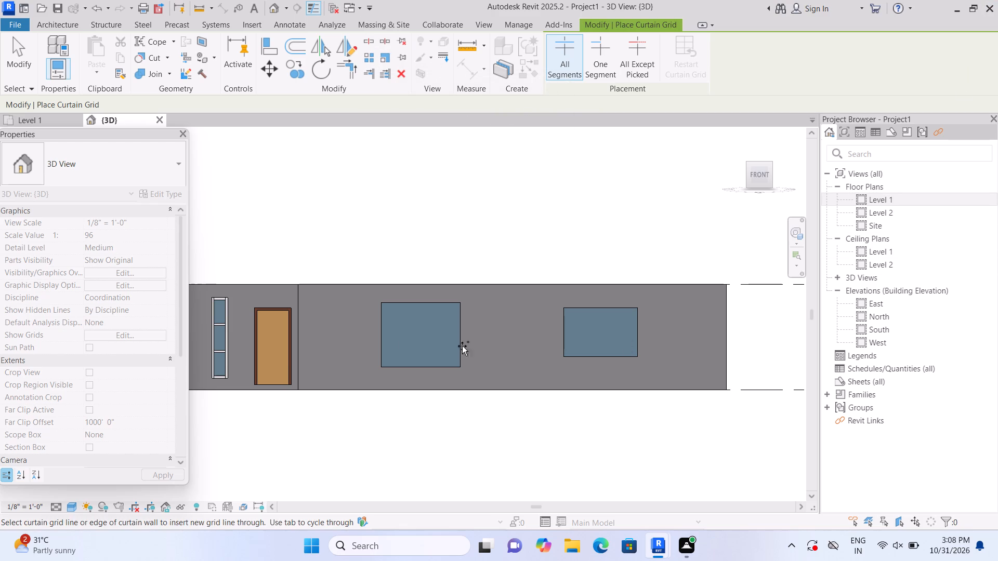
{"action": "key", "text": "Escape"}
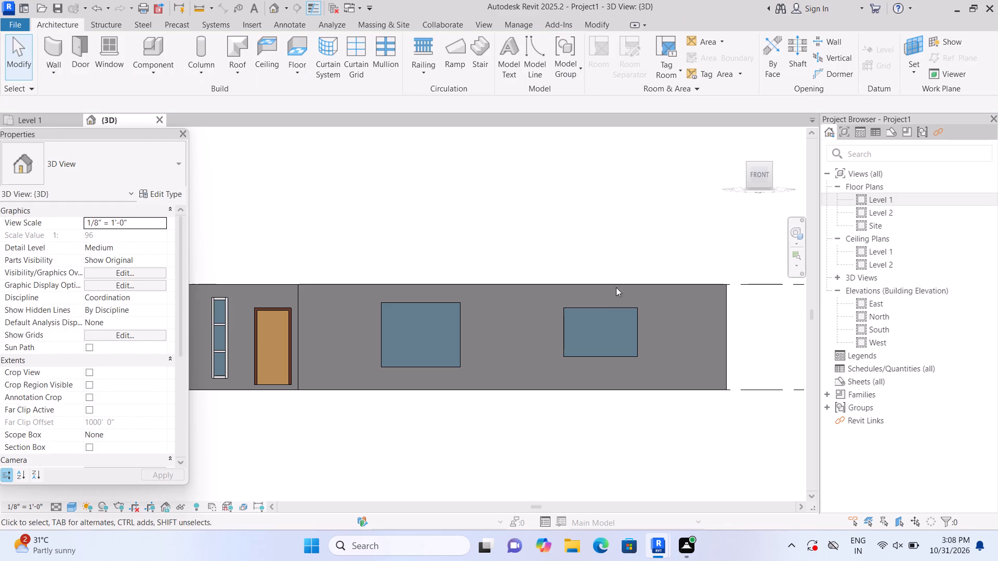
{"action": "left_click", "coordinate": [616, 325]}
{"action": "scroll", "coordinate": [603, 346], "scroll_direction": "up", "scroll_amount": 1}
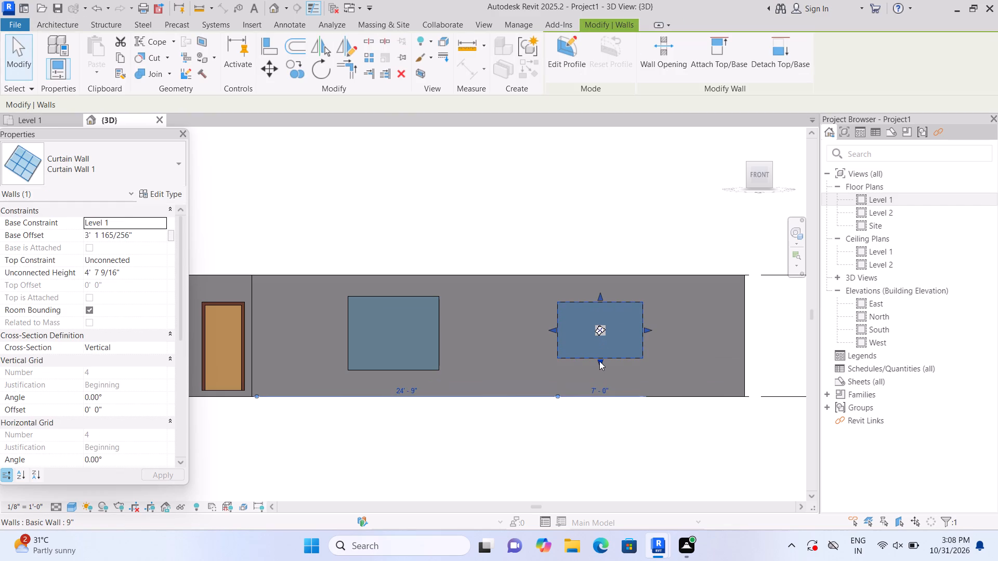
{"action": "left_click_drag", "start_coordinate": [599, 361], "coordinate": [599, 368]}
{"action": "left_click", "coordinate": [599, 368]}
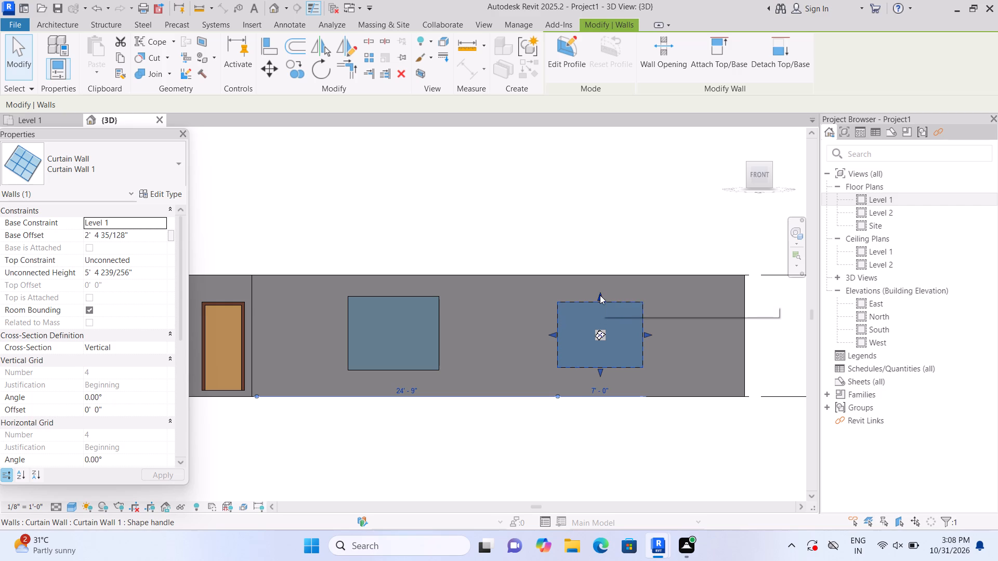
{"action": "left_click", "coordinate": [598, 298]}
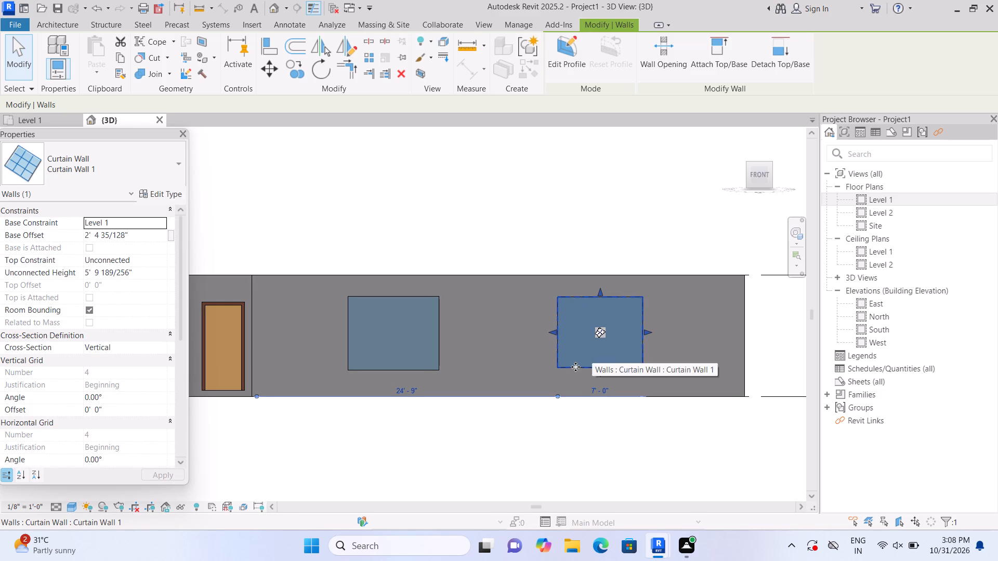
{"action": "left_click", "coordinate": [553, 331]}
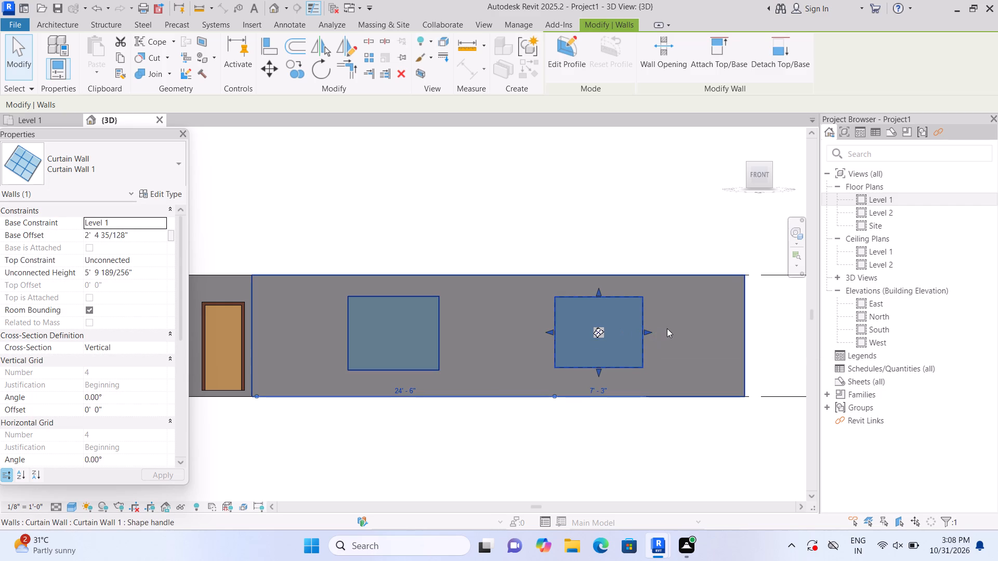
{"action": "left_click_drag", "start_coordinate": [646, 330], "coordinate": [652, 331]}
{"action": "left_click", "coordinate": [615, 441]}
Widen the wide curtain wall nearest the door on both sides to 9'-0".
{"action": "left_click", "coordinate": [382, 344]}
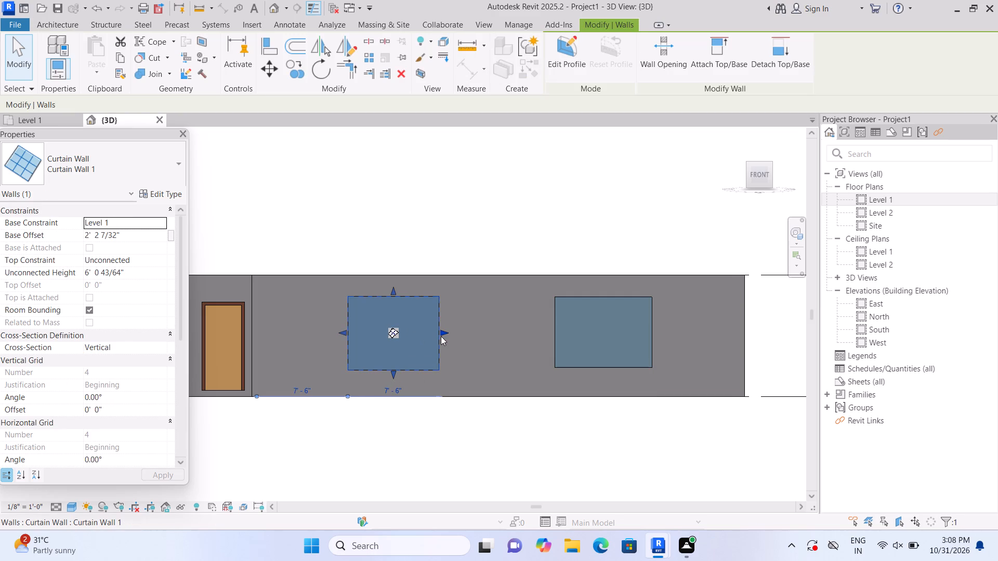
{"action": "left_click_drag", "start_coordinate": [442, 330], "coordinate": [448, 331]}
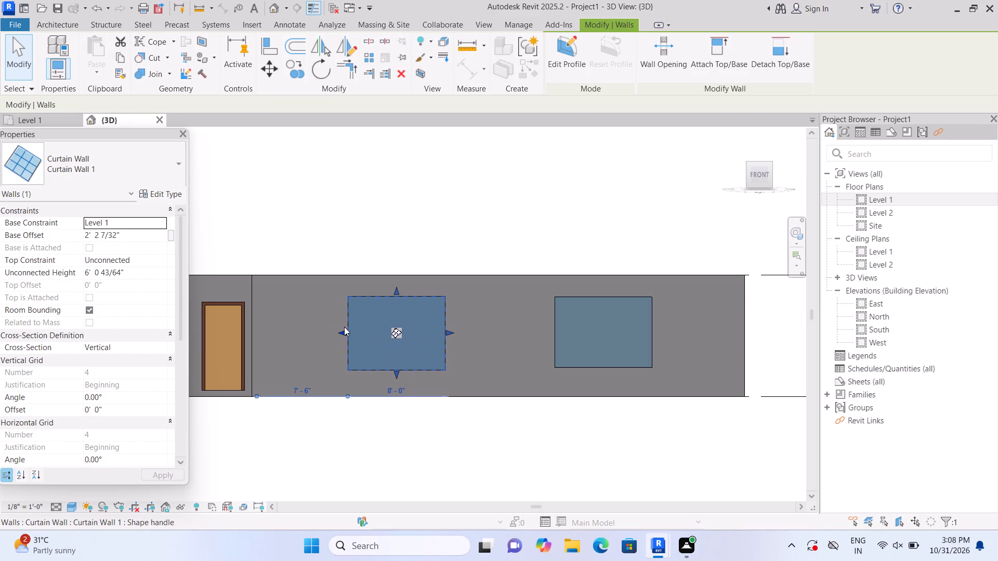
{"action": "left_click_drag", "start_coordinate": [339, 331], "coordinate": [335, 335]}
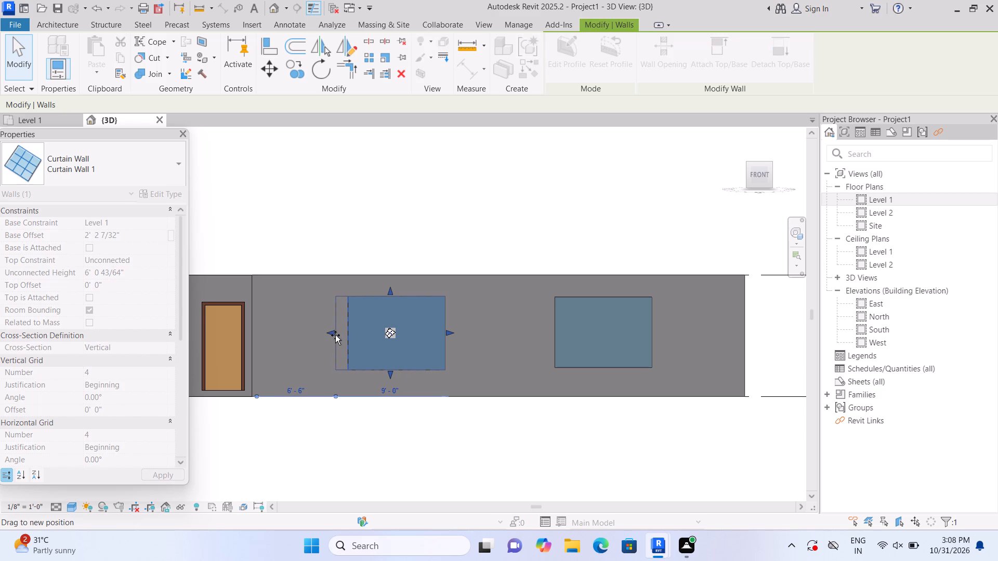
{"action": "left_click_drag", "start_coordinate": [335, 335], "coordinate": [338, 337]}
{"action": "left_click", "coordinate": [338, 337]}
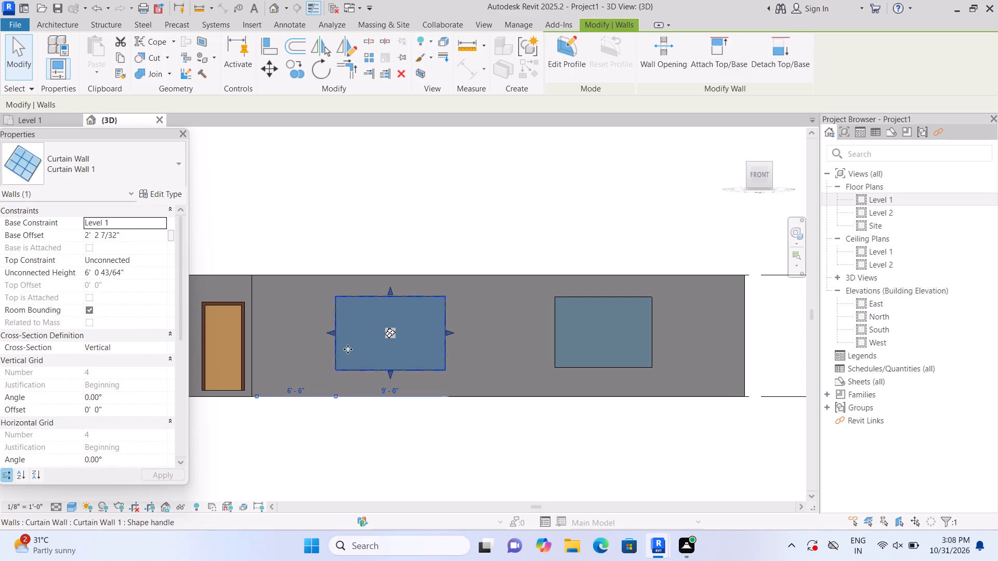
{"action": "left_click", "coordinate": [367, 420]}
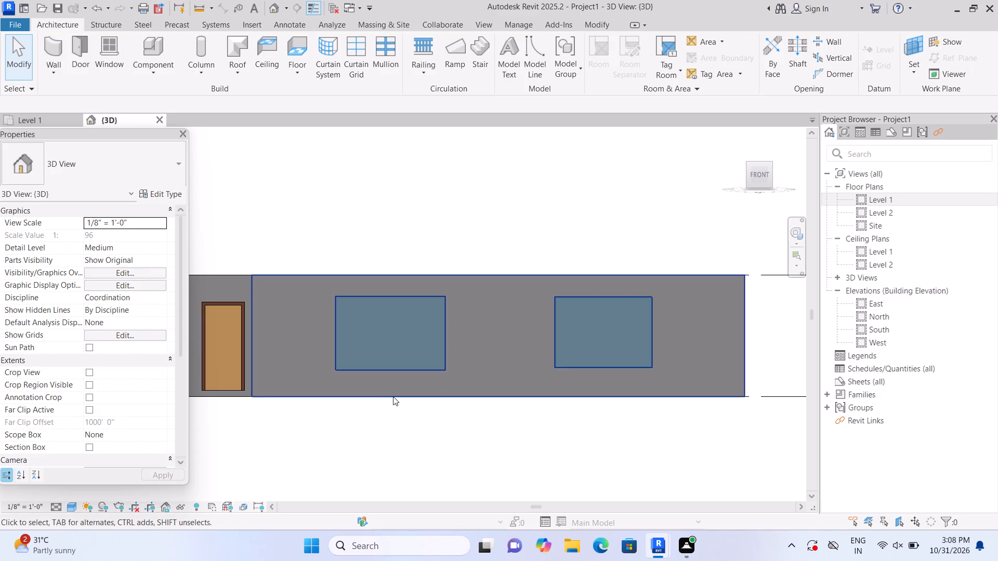
Narrow the wide curtain wall nearest the door from both sides to 8'-0", with its western edge offset 7'-0".
{"action": "scroll", "coordinate": [381, 385], "scroll_direction": "up", "scroll_amount": 1}
{"action": "left_click", "coordinate": [382, 342]}
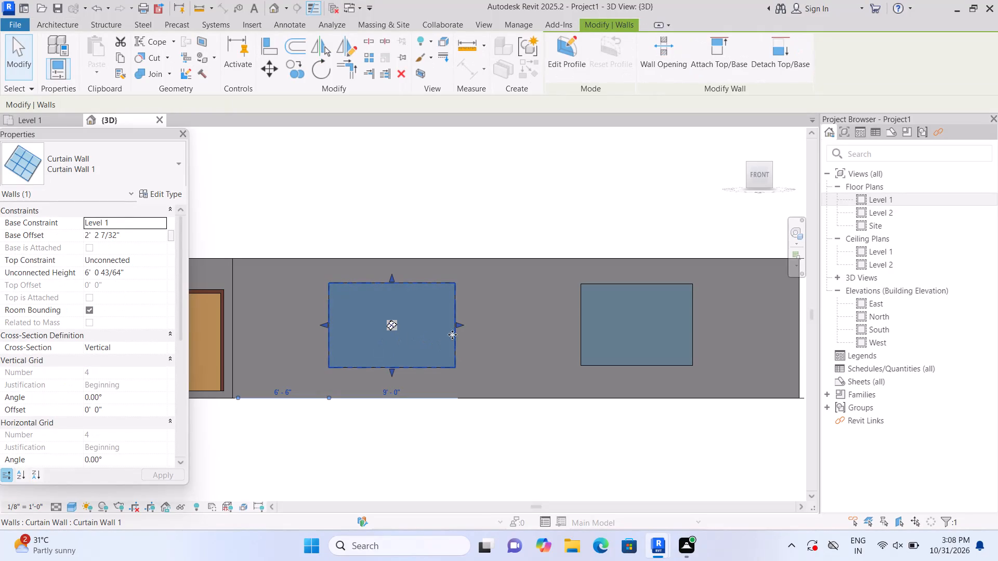
{"action": "left_click_drag", "start_coordinate": [459, 324], "coordinate": [451, 324]}
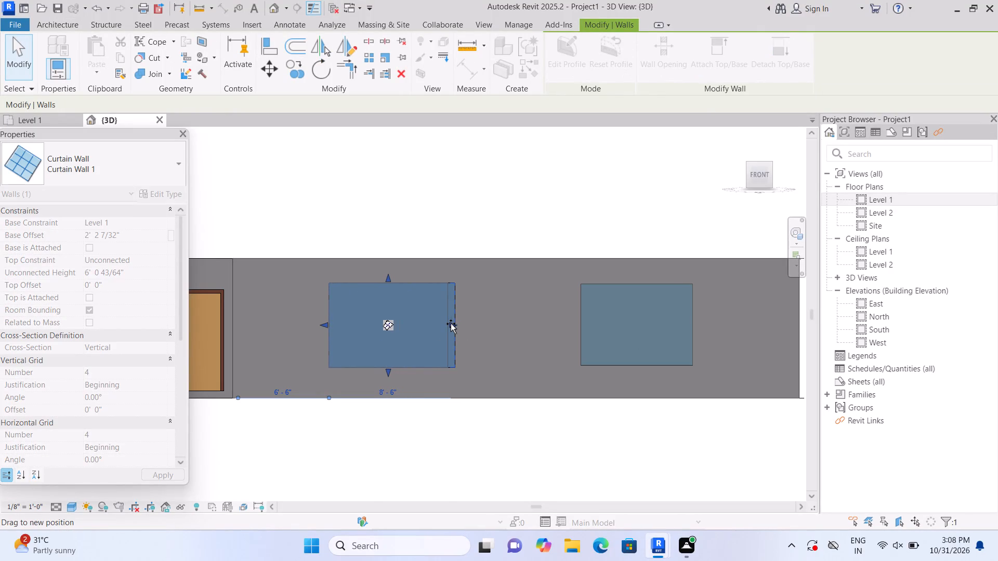
{"action": "left_click_drag", "start_coordinate": [451, 324], "coordinate": [450, 325]}
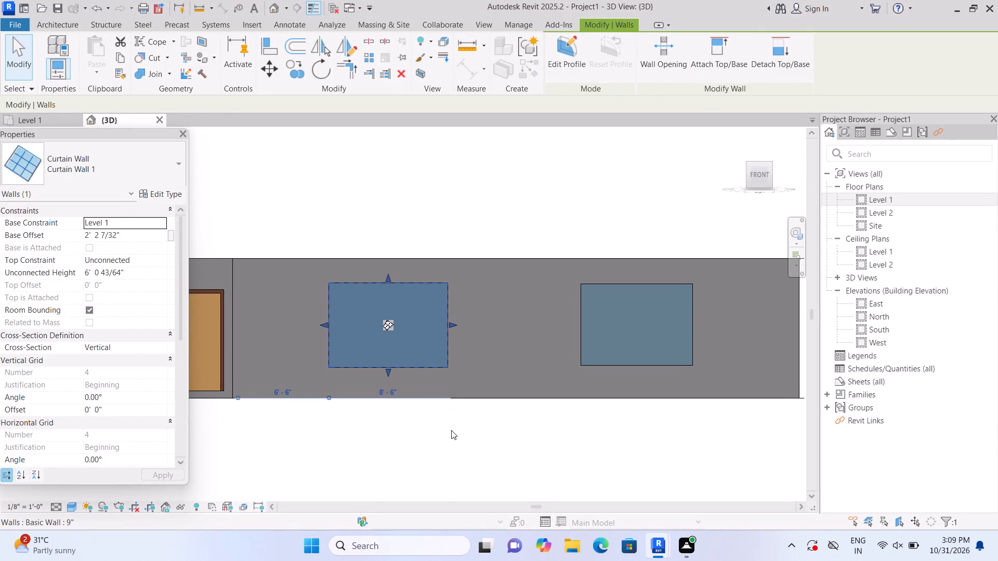
{"action": "left_click", "coordinate": [442, 431]}
{"action": "left_click", "coordinate": [330, 331]}
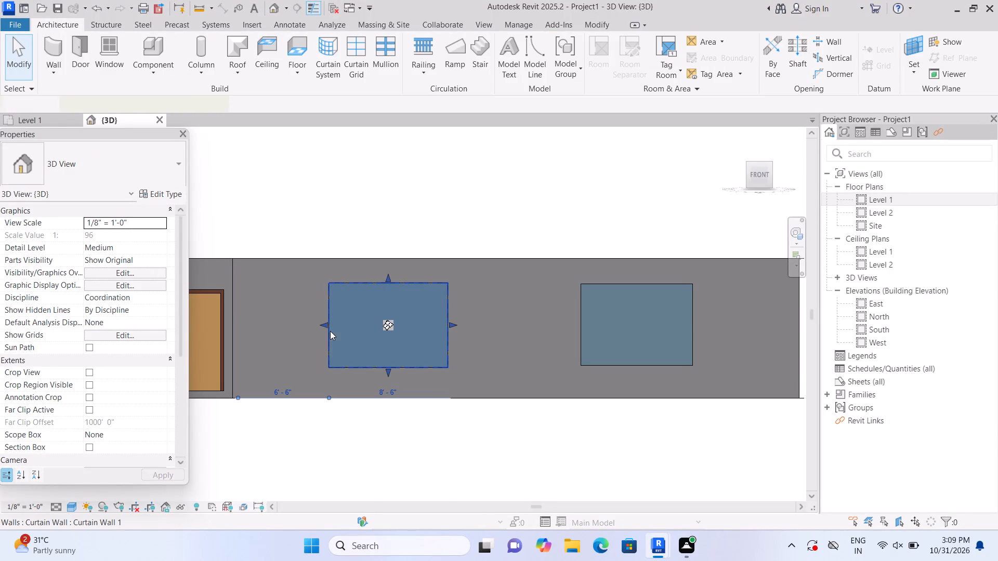
{"action": "left_click_drag", "start_coordinate": [323, 322], "coordinate": [339, 325]}
{"action": "left_click", "coordinate": [339, 326]}
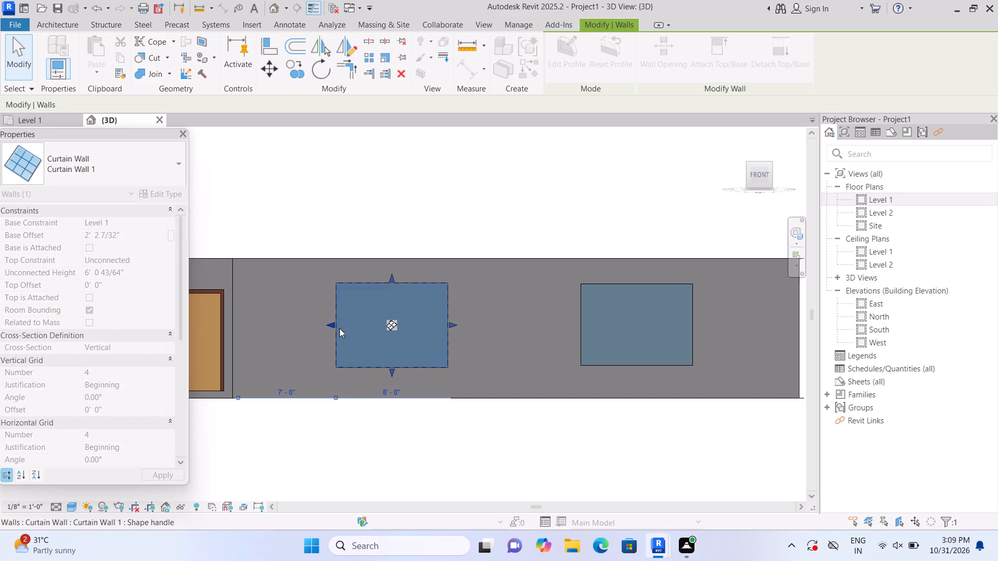
{"action": "left_click", "coordinate": [352, 445]}
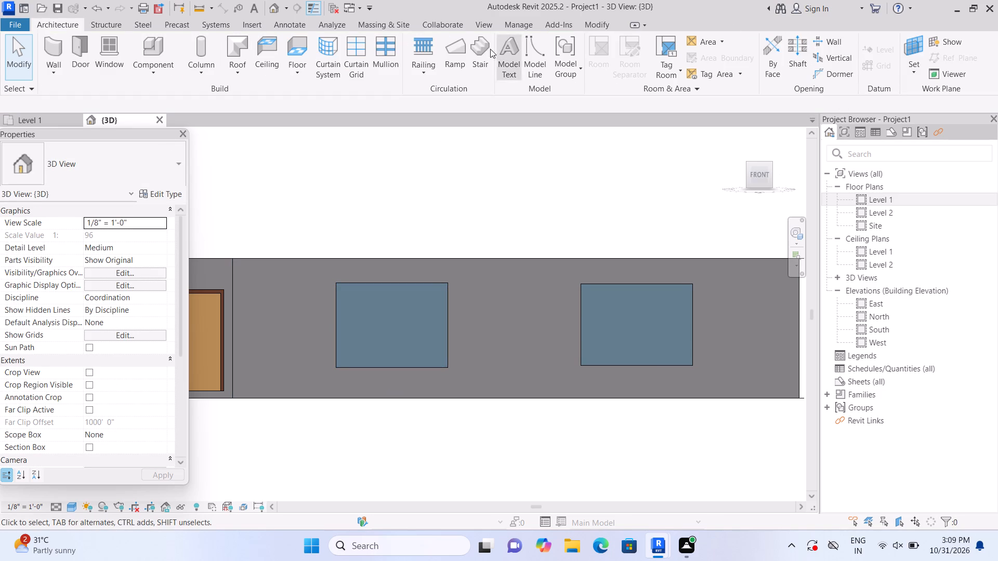
Add two vertical curtain grid lines to the wide curtain wall nearest the door, dividing it into three 2'-8" panels.
{"action": "left_click", "coordinate": [368, 59]}
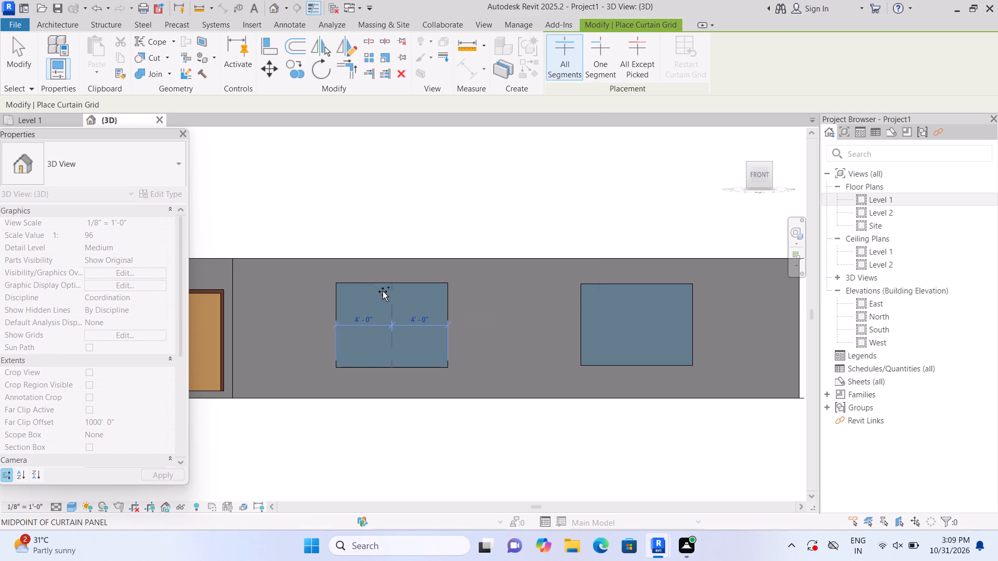
{"action": "left_click", "coordinate": [369, 294]}
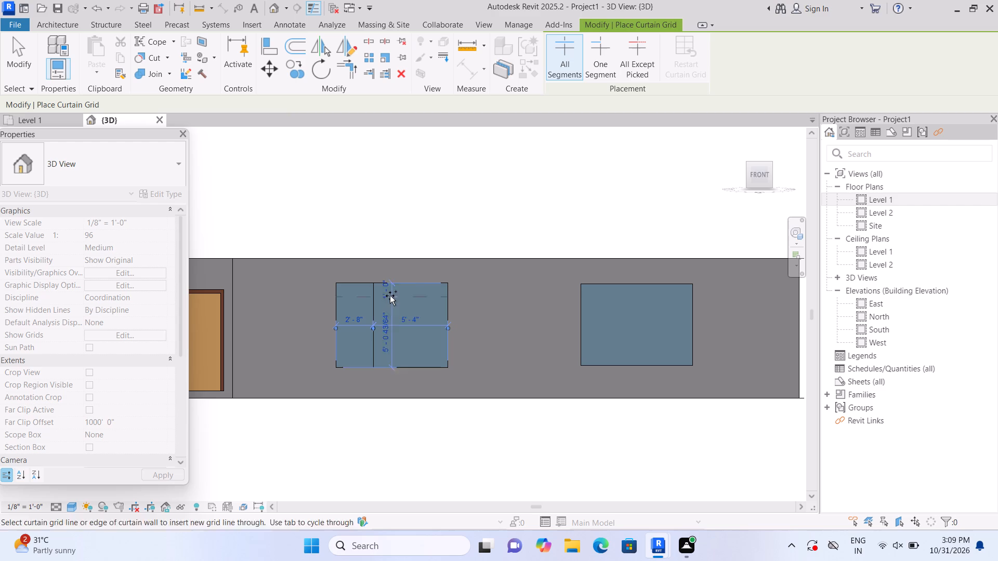
{"action": "left_click", "coordinate": [406, 296]}
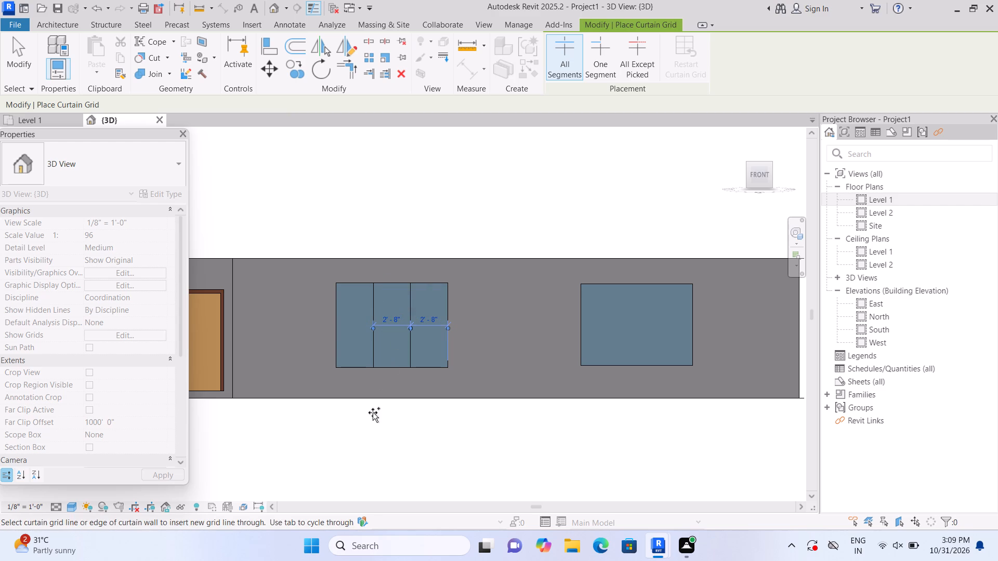
{"action": "key", "text": "Escape"}
Add single-segment horizontal grid lines in the western panel, about 2'-0" below its top, and the middle panel, about 2'-8" above its base.
{"action": "left_click", "coordinate": [600, 70]}
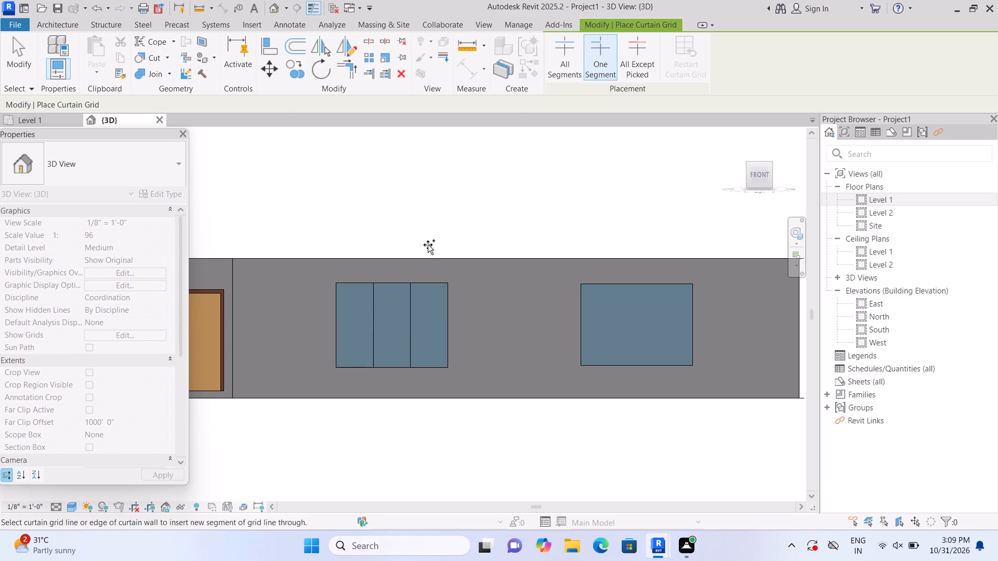
{"action": "left_click", "coordinate": [363, 310]}
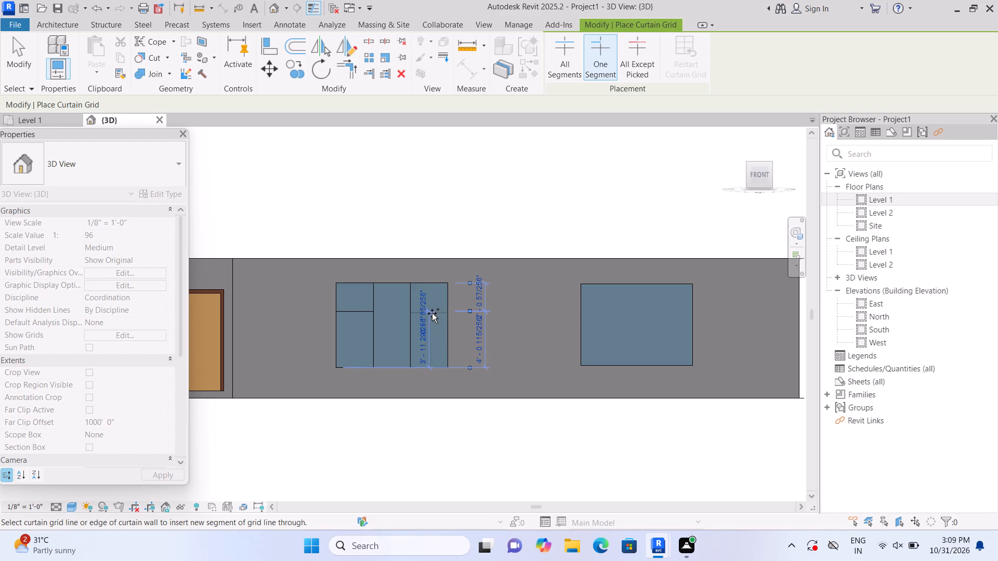
{"action": "scroll", "coordinate": [432, 313], "scroll_direction": "up", "scroll_amount": 2}
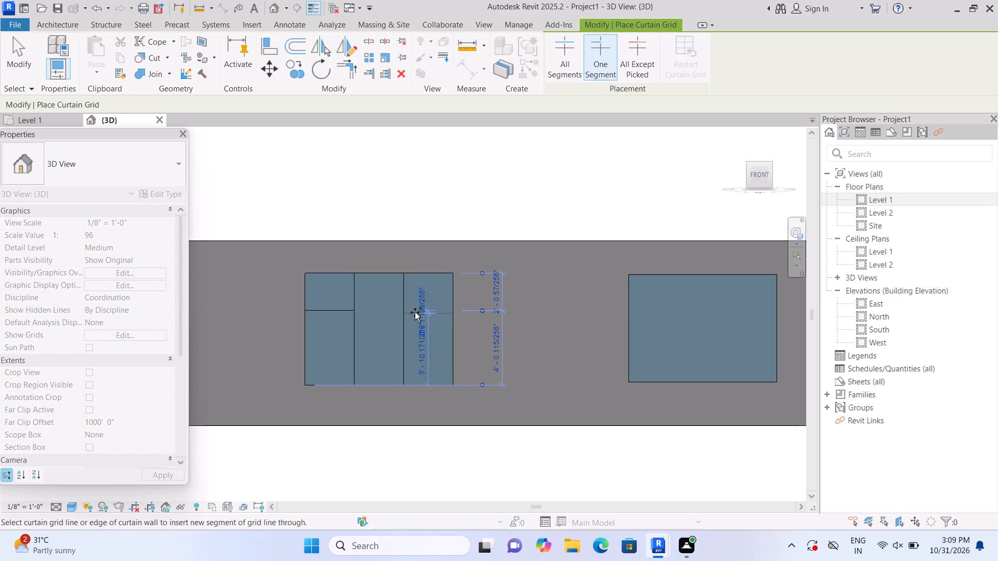
{"action": "left_click", "coordinate": [415, 312]}
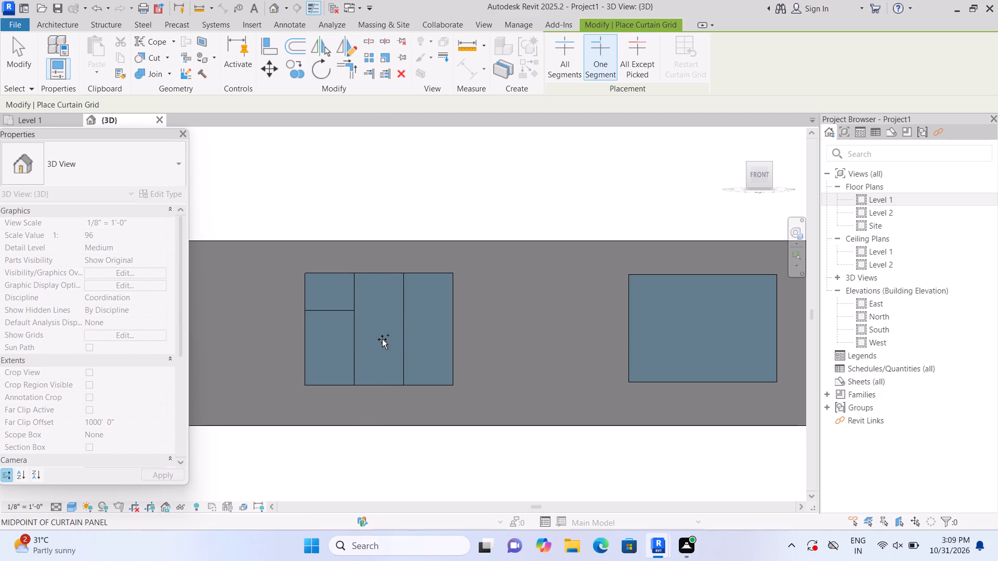
{"action": "scroll", "coordinate": [379, 338], "scroll_direction": "up", "scroll_amount": 2}
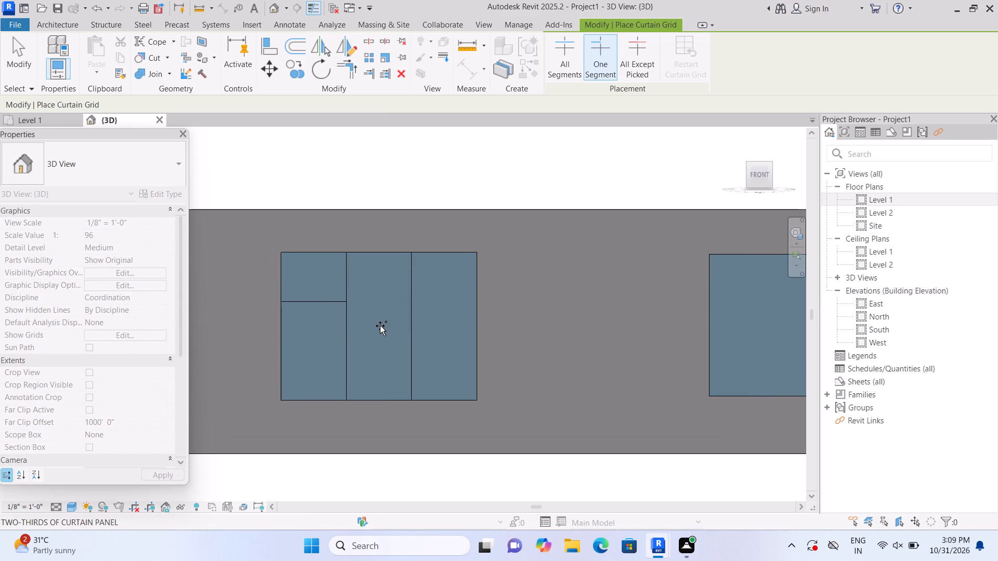
{"action": "left_click", "coordinate": [379, 326]}
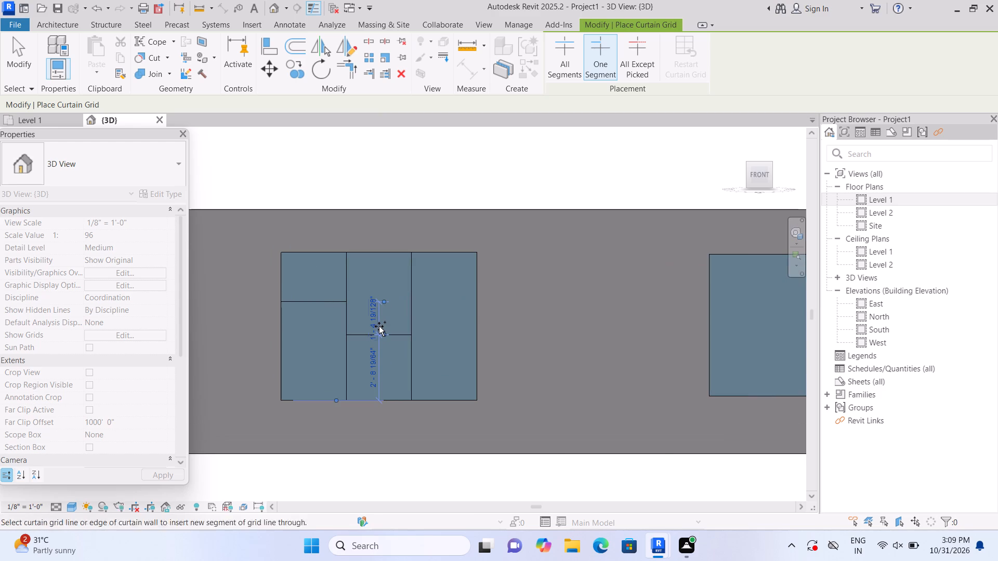
{"action": "scroll", "coordinate": [377, 368], "scroll_direction": "down", "scroll_amount": 2}
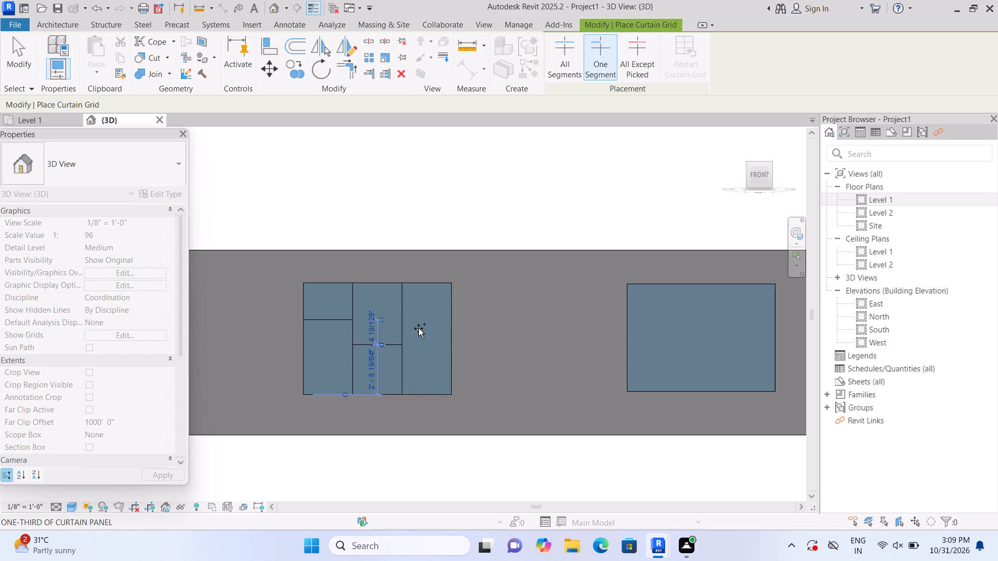
{"action": "scroll", "coordinate": [417, 329], "scroll_direction": "up", "scroll_amount": 4}
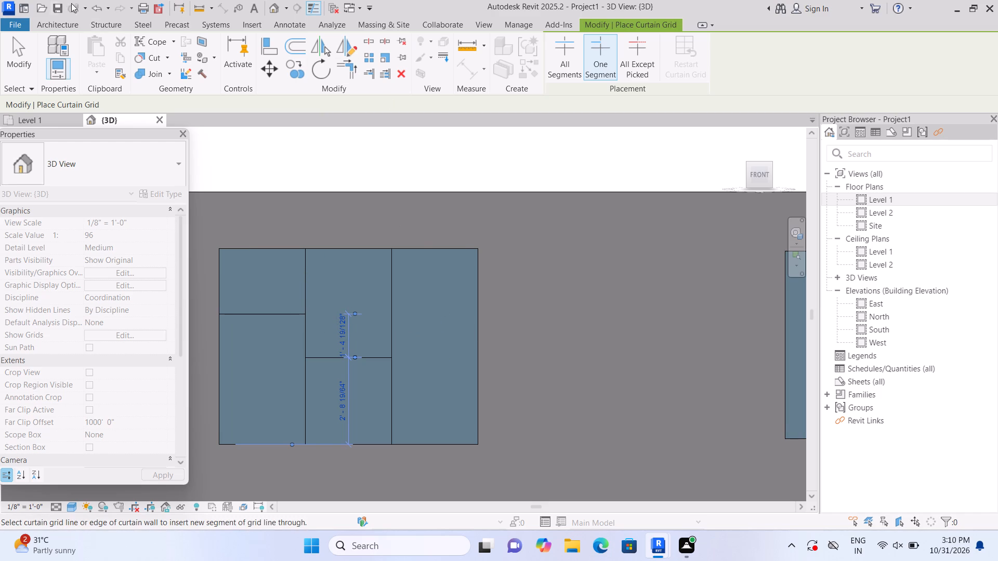
Add a horizontal curtain grid line across all three panels, about 2'-2" below the curtain wall's top edge.
{"action": "left_click", "coordinate": [62, 21]}
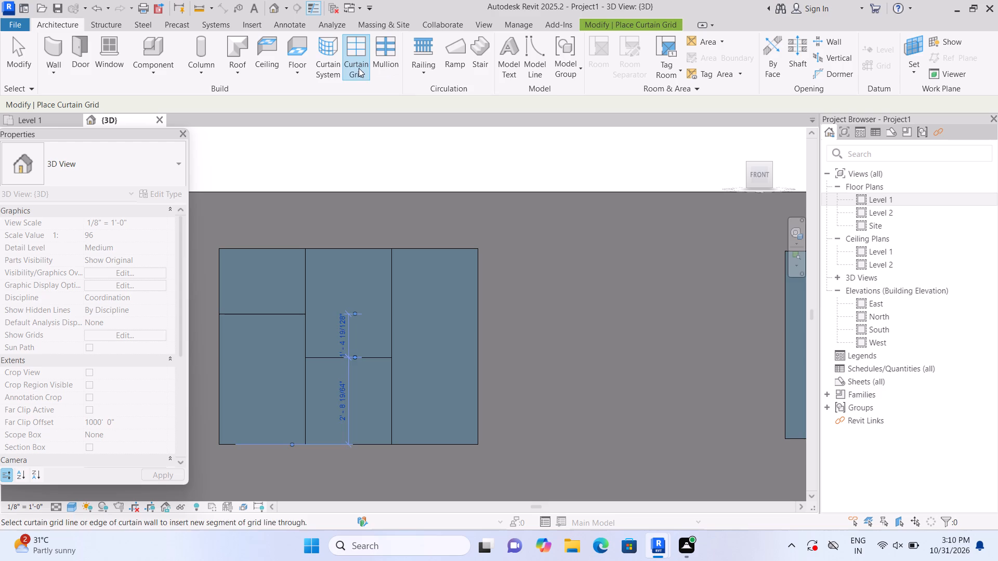
{"action": "left_click", "coordinate": [358, 68]}
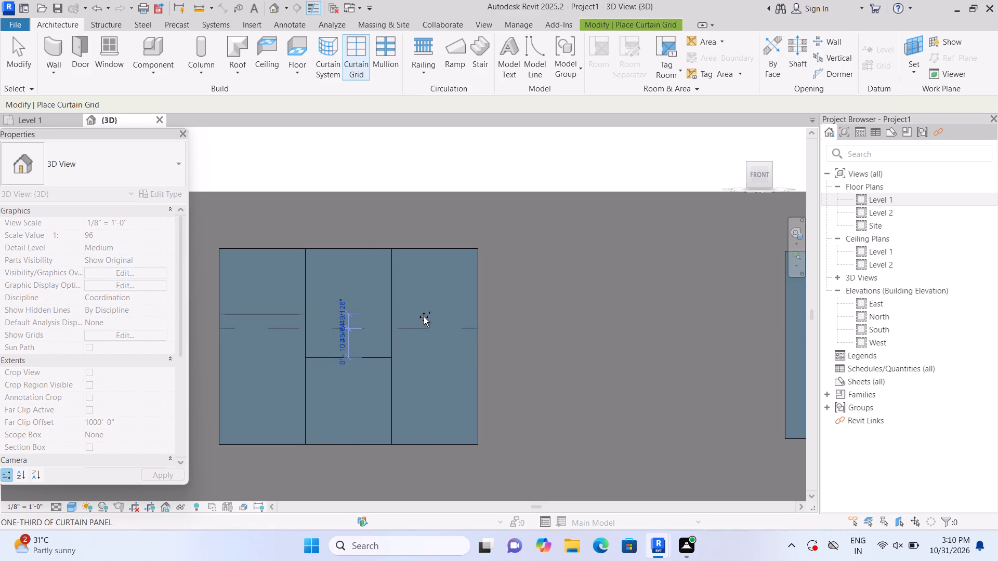
{"action": "scroll", "coordinate": [392, 315], "scroll_direction": "up", "scroll_amount": 2}
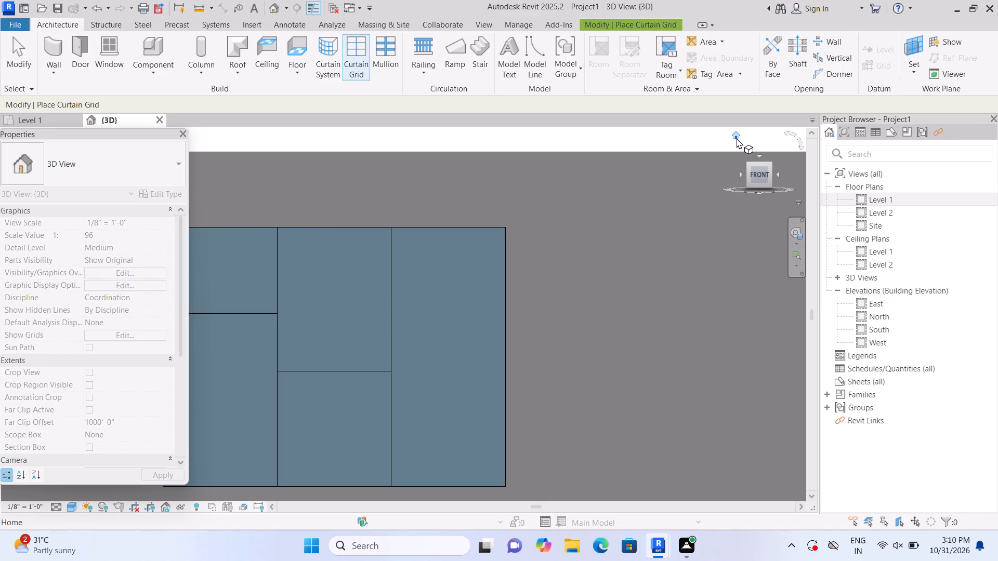
{"action": "left_click", "coordinate": [737, 138]}
{"action": "scroll", "coordinate": [329, 391], "scroll_direction": "up", "scroll_amount": 19}
{"action": "scroll", "coordinate": [372, 365], "scroll_direction": "up", "scroll_amount": 3}
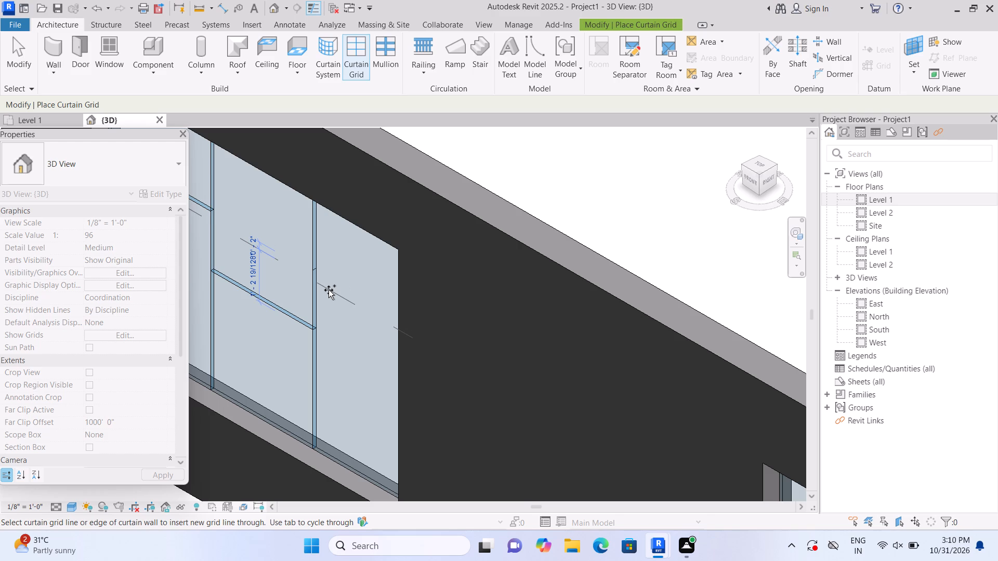
{"action": "left_click", "coordinate": [329, 290]}
{"action": "scroll", "coordinate": [338, 373], "scroll_direction": "down", "scroll_amount": 3}
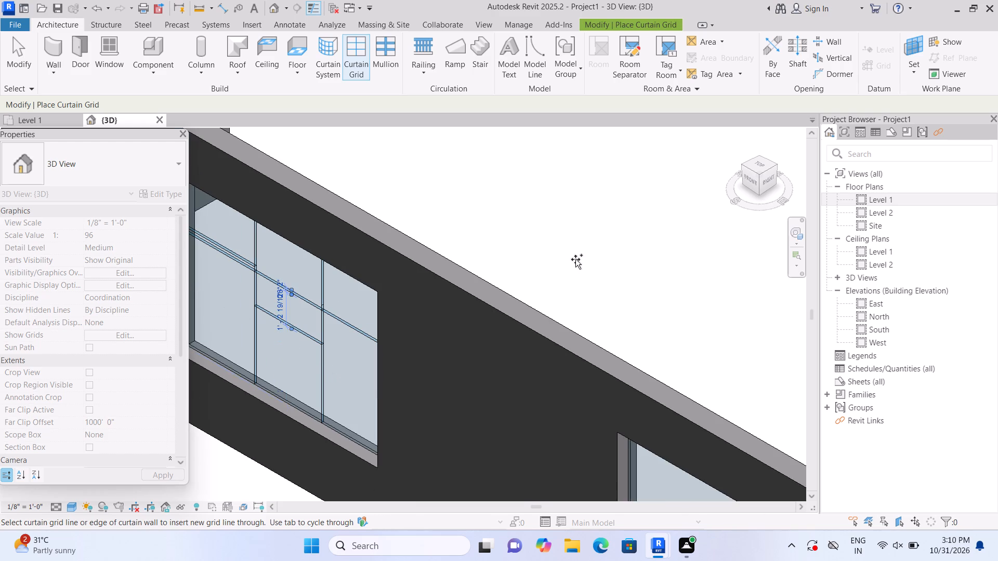
{"action": "left_click", "coordinate": [746, 178]}
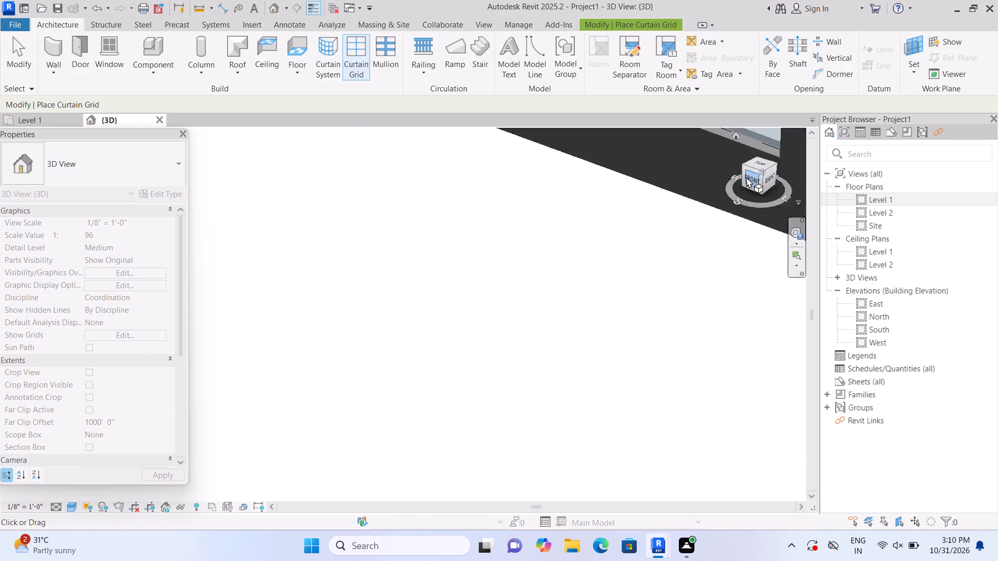
{"action": "scroll", "coordinate": [305, 346], "scroll_direction": "up", "scroll_amount": 1}
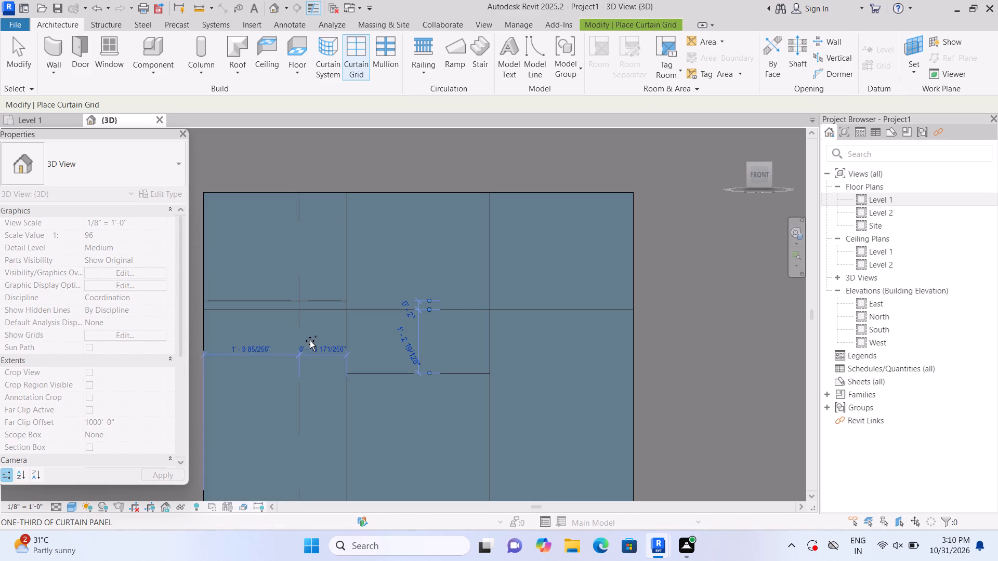
{"action": "key", "text": "Escape"}
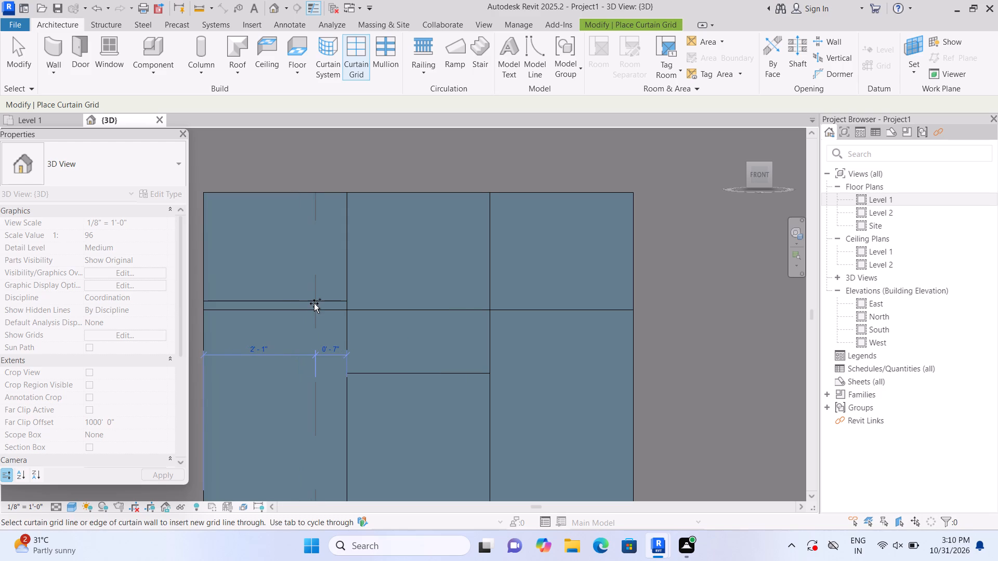
{"action": "key", "text": "Escape"}
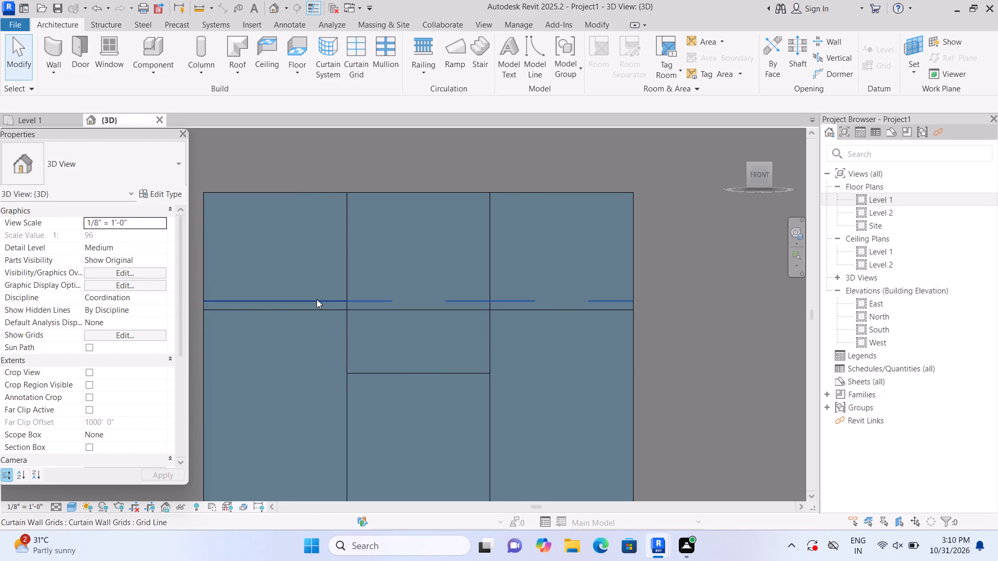
Select the single-segment horizontal grid line in the western panel, just above the full-width horizontal grid line.
{"action": "left_click", "coordinate": [317, 299]}
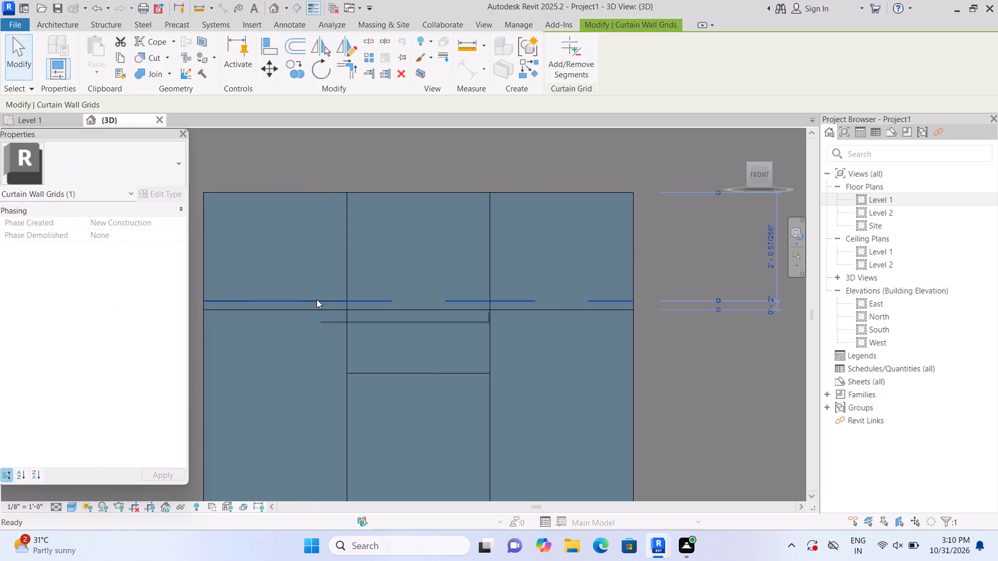
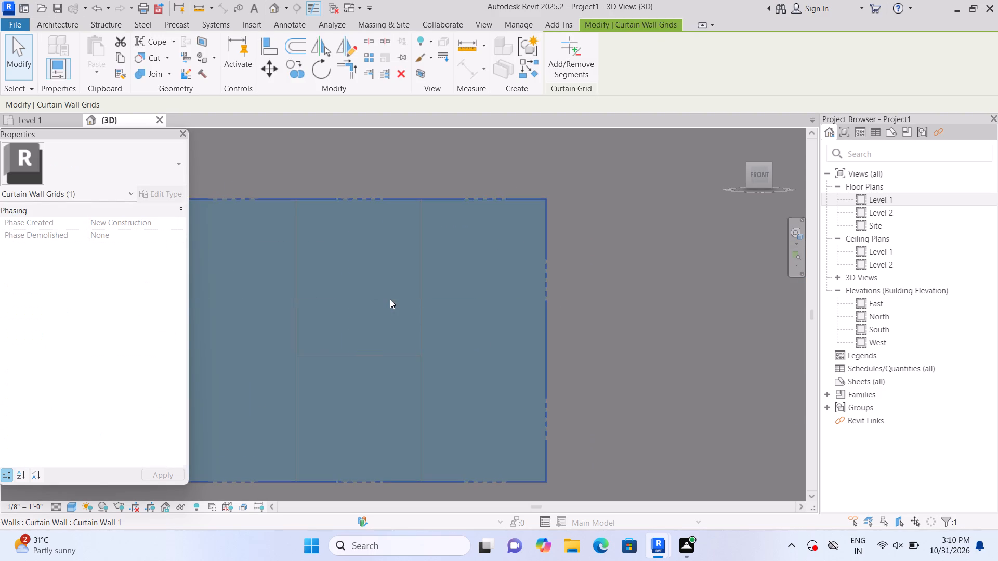
Add a single-segment horizontal curtain grid line in the western panel, about 2'-3" below the curtain wall's top edge.
{"action": "scroll", "coordinate": [391, 299], "scroll_direction": "down", "scroll_amount": 2}
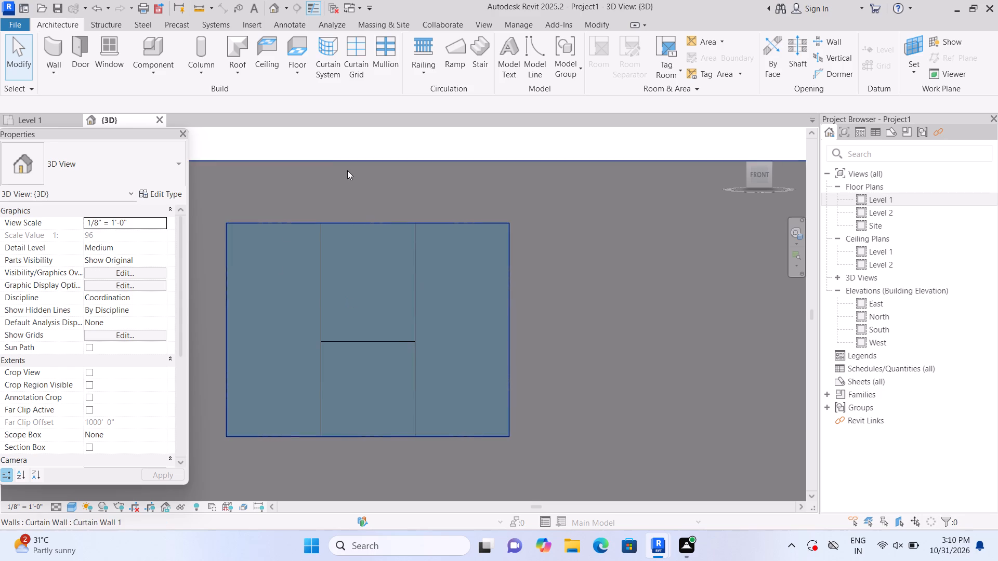
{"action": "left_click", "coordinate": [348, 64]}
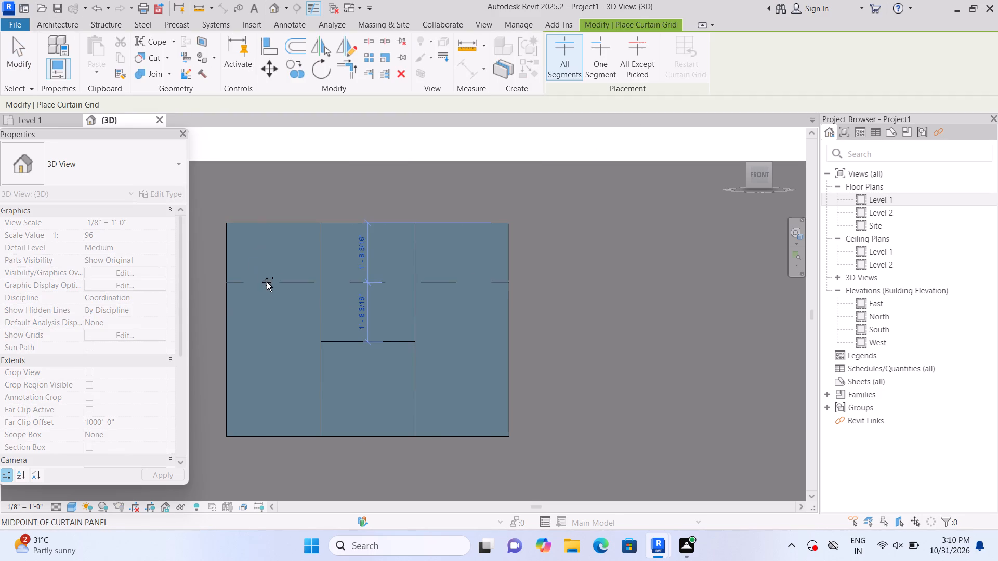
{"action": "left_click", "coordinate": [611, 75]}
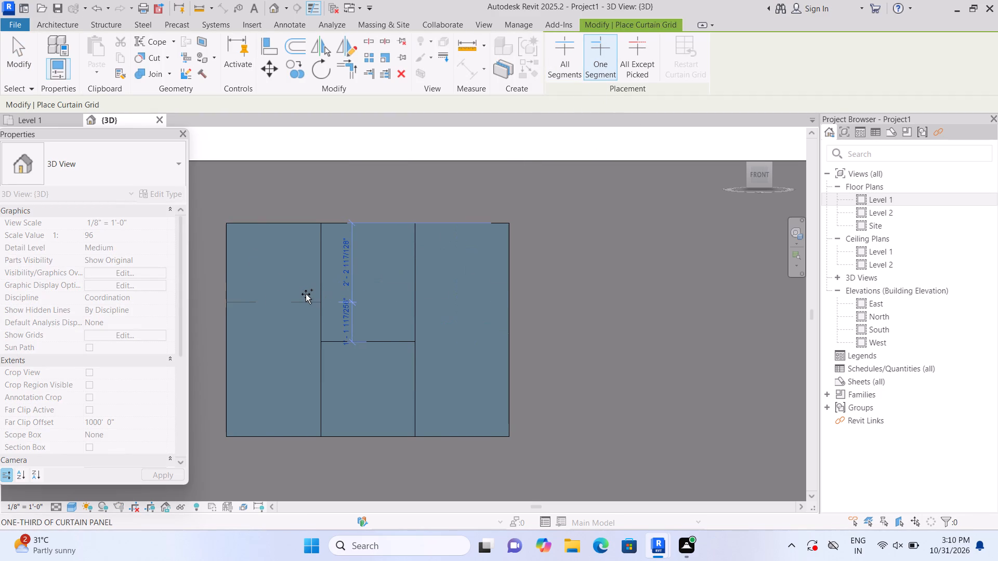
{"action": "double_click", "coordinate": [306, 294]}
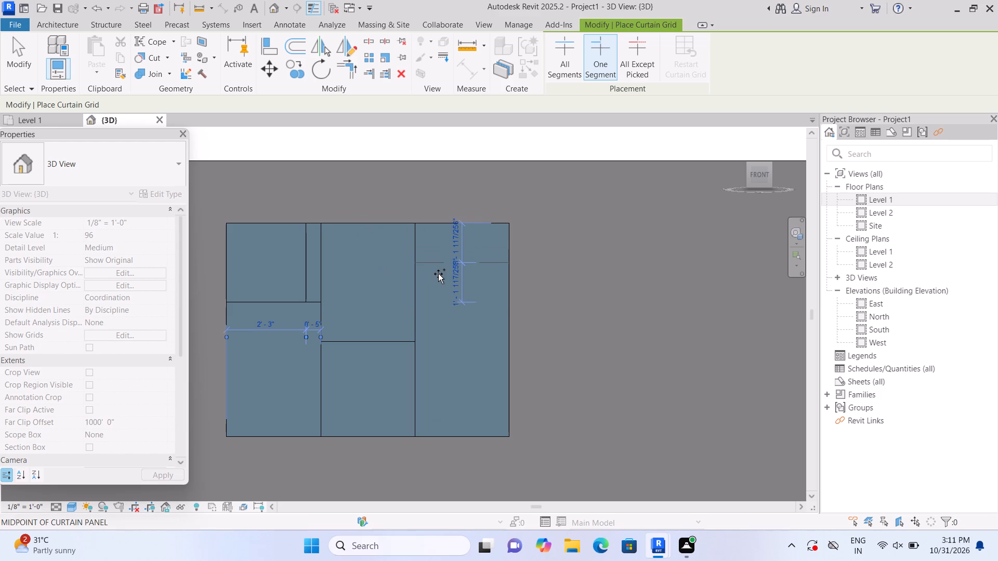
{"action": "key", "text": "Escape"}
{"action": "key", "text": "Escape"}
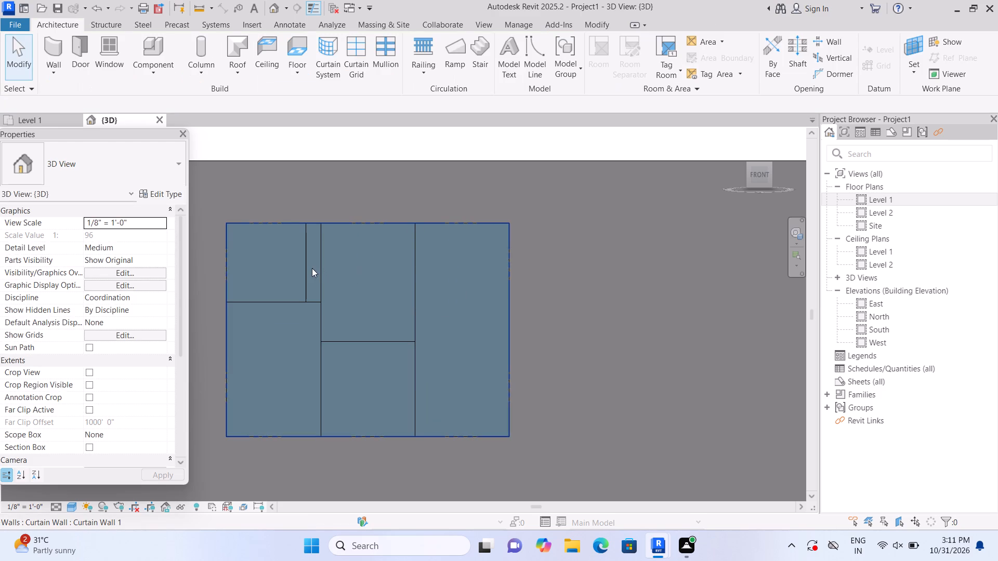
Delete the stray short vertical grid segment in the western panel's upper part.
{"action": "left_click", "coordinate": [306, 270]}
{"action": "key", "text": "Delete"}
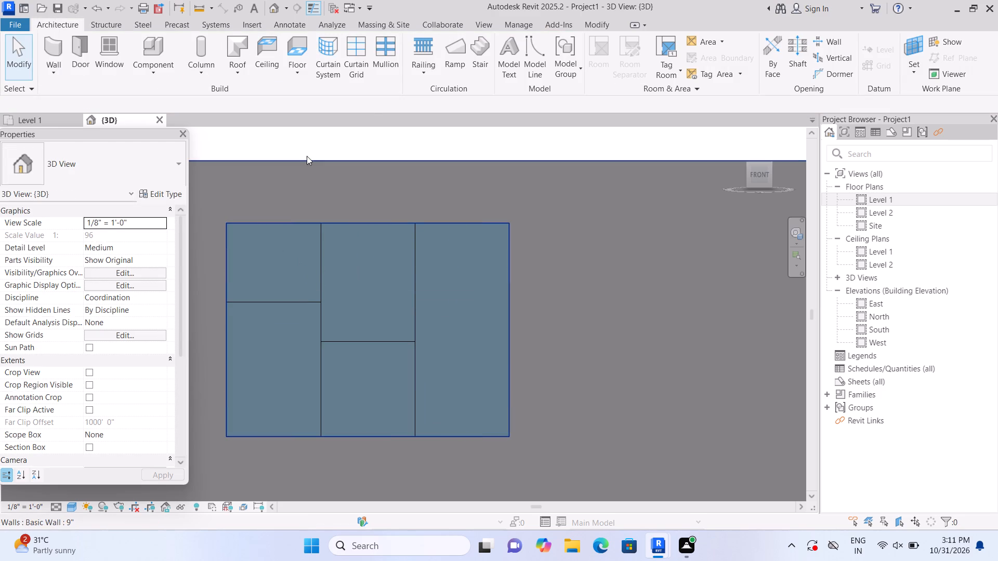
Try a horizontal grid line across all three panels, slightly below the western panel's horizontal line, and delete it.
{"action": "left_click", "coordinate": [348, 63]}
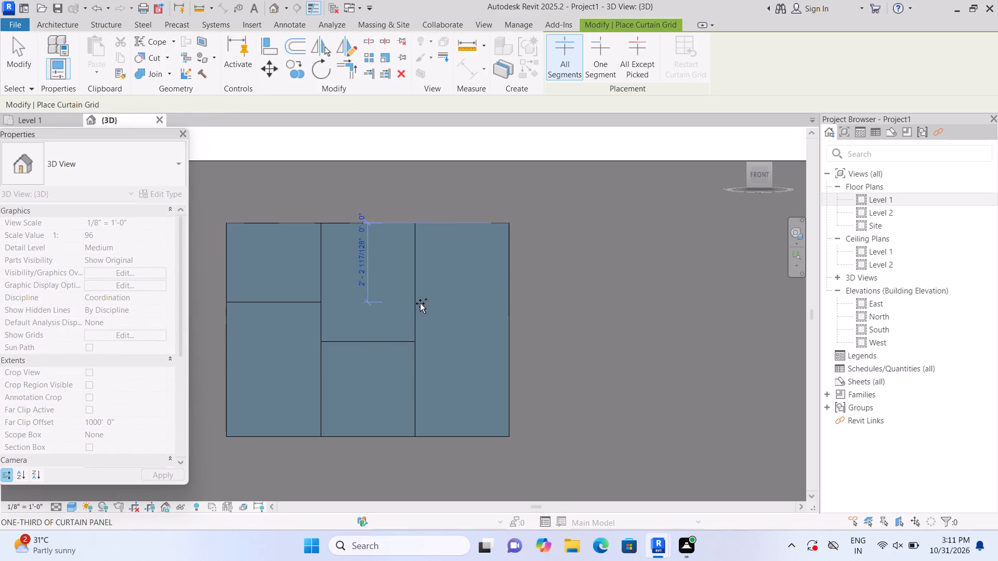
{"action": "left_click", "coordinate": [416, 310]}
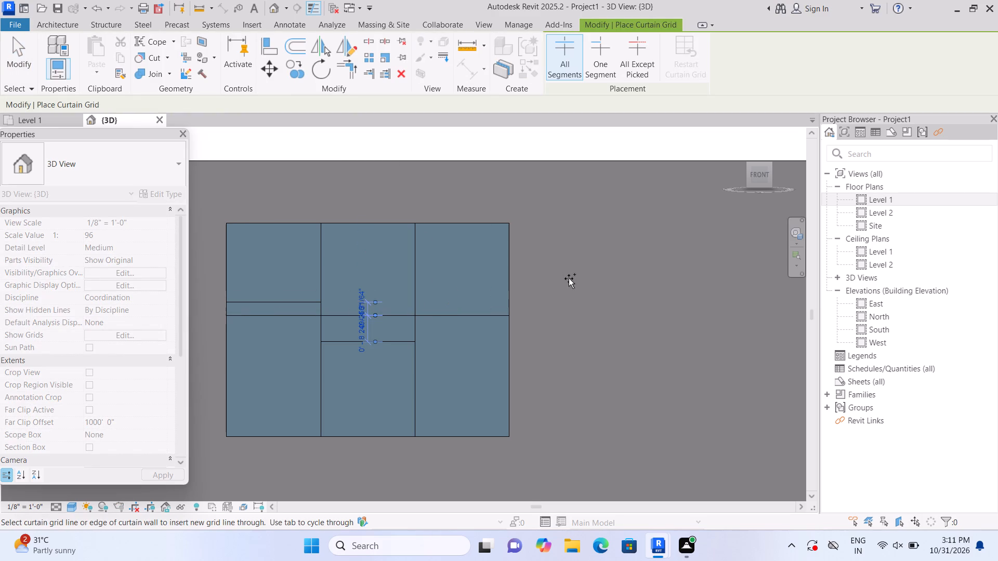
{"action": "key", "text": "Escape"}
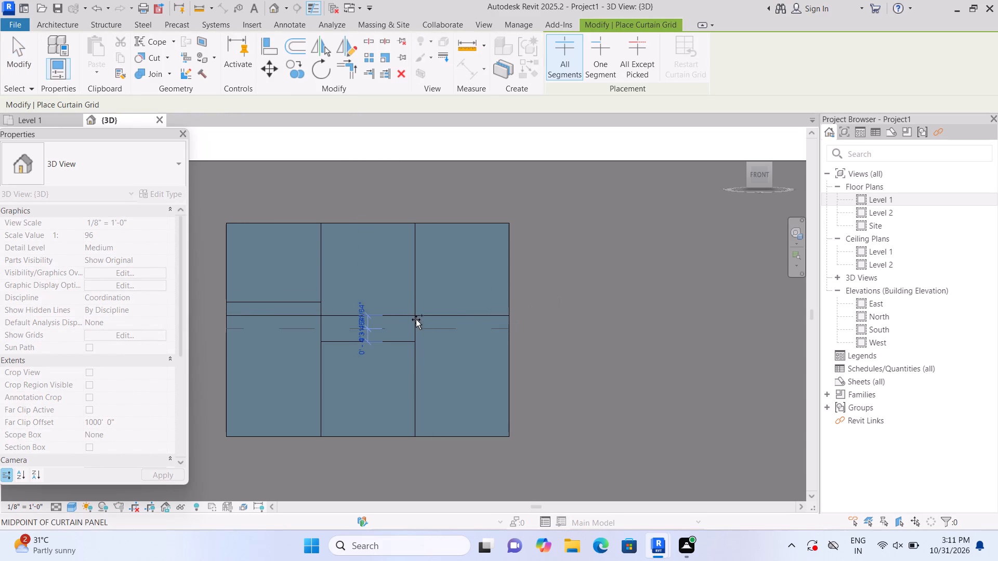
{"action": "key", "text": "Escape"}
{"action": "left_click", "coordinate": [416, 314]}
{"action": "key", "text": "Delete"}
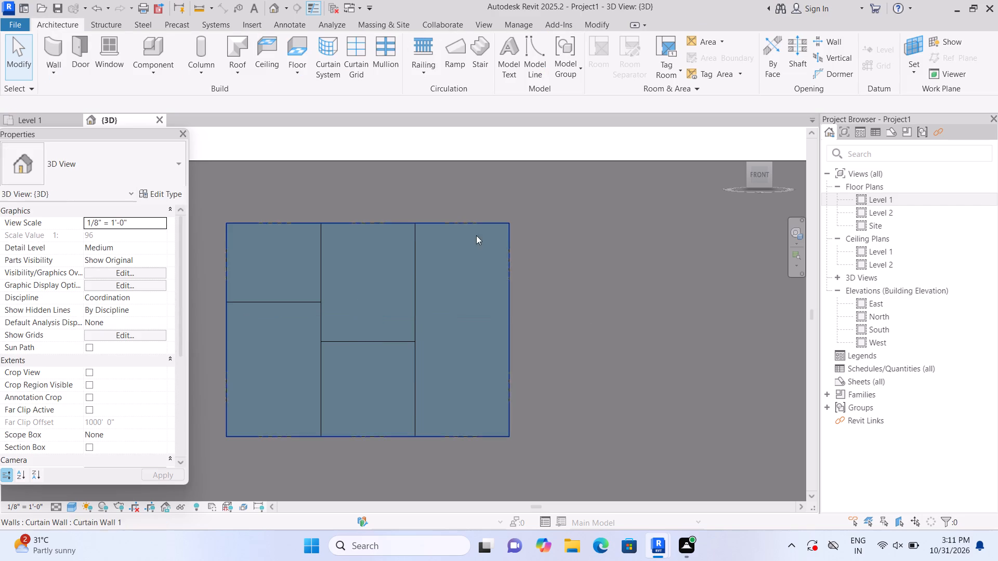
Add a single-segment horizontal grid line in the eastern panel, aligned with the western one about 2'-3" below the top.
{"action": "left_click", "coordinate": [356, 78]}
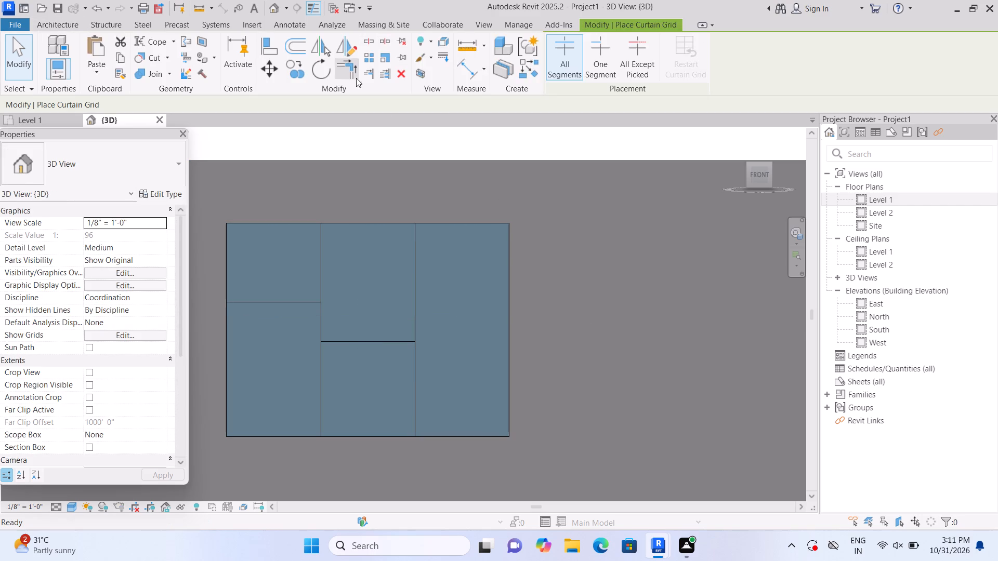
{"action": "left_click", "coordinate": [593, 74]}
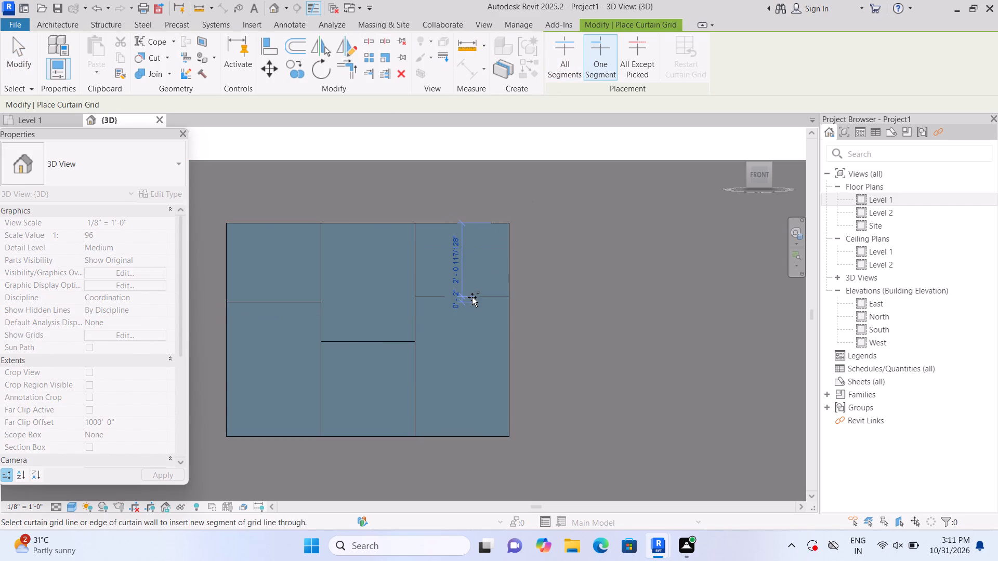
{"action": "left_click", "coordinate": [472, 298]}
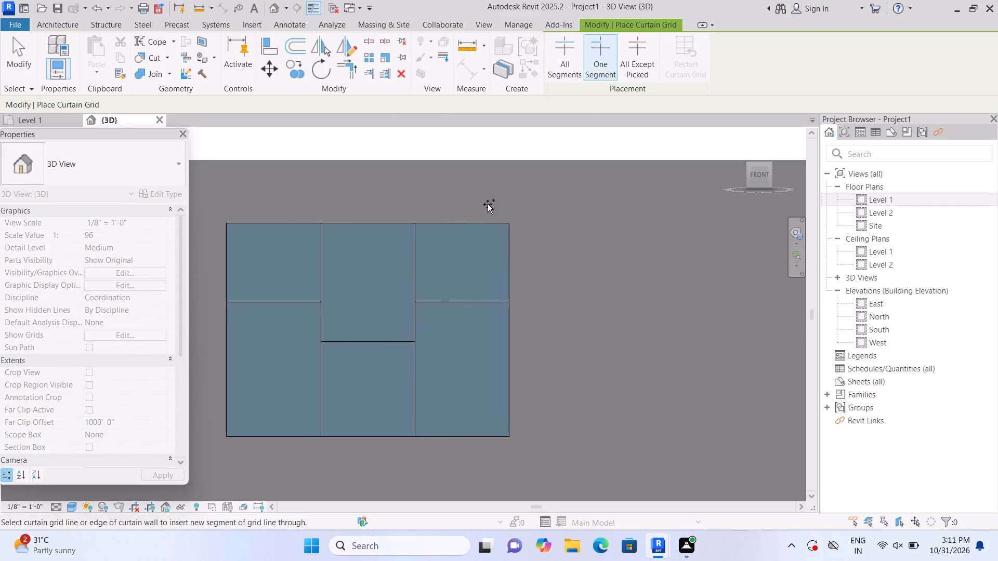
{"action": "key", "text": "Escape"}
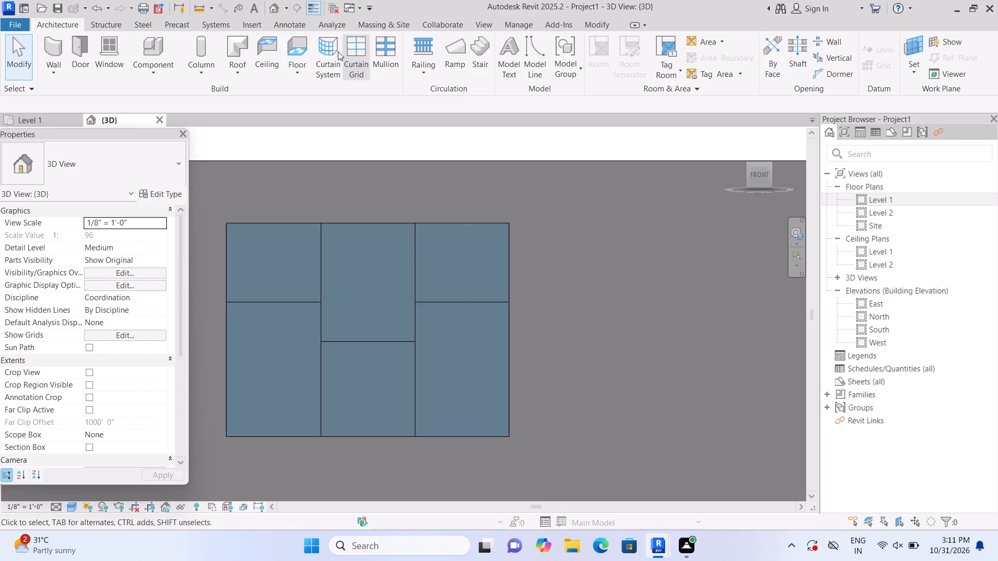
Place 2.5" x 5" rectangular mullions on all four edges and every vertical and horizontal grid line of this curtain wall.
{"action": "left_click", "coordinate": [380, 52]}
{"action": "left_click", "coordinate": [292, 243]}
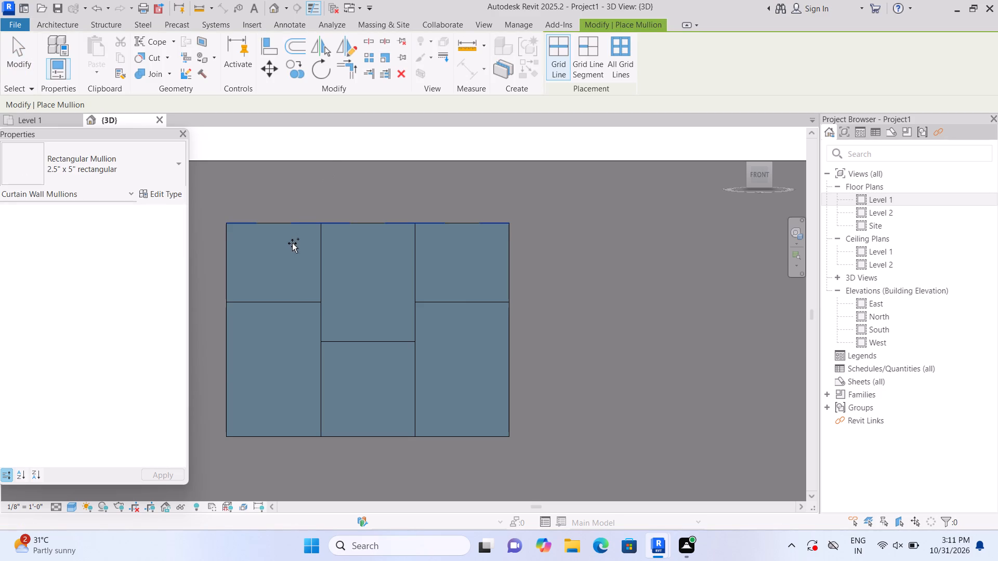
{"action": "left_click", "coordinate": [229, 273]}
{"action": "left_click", "coordinate": [260, 434]}
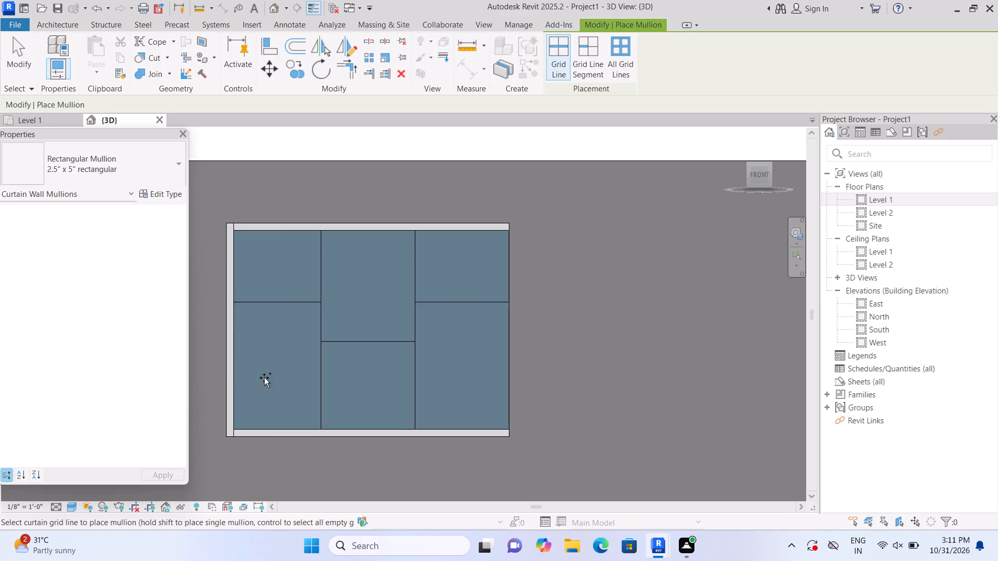
{"action": "left_click", "coordinate": [286, 305]}
{"action": "left_click", "coordinate": [331, 287]}
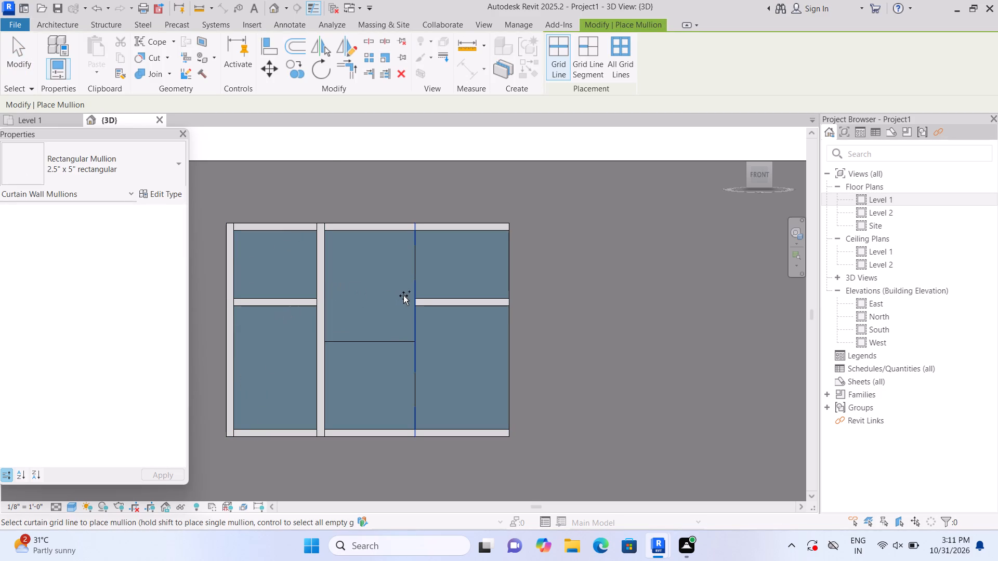
{"action": "left_click", "coordinate": [406, 295]}
{"action": "left_click", "coordinate": [374, 342]}
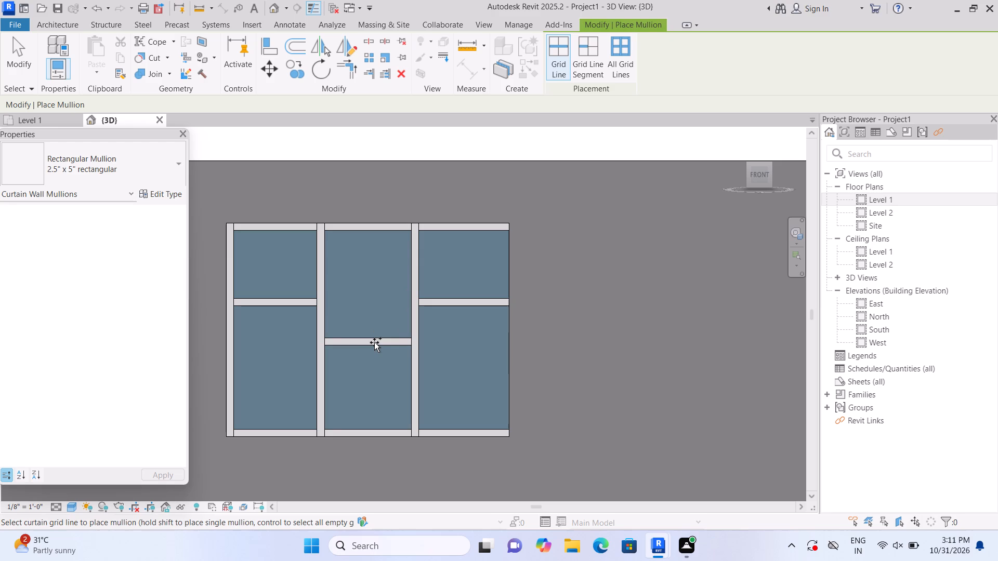
{"action": "left_click", "coordinate": [508, 378]}
{"action": "scroll", "coordinate": [523, 382], "scroll_direction": "down", "scroll_amount": 2}
{"action": "middle_click_drag", "start_coordinate": [577, 414], "coordinate": [334, 425]}
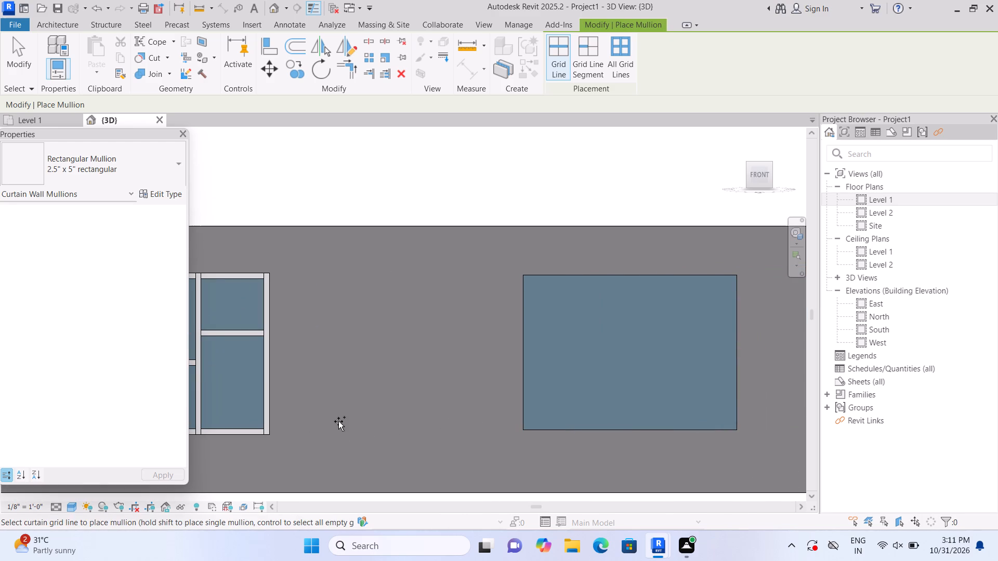
{"action": "key", "text": "Escape"}
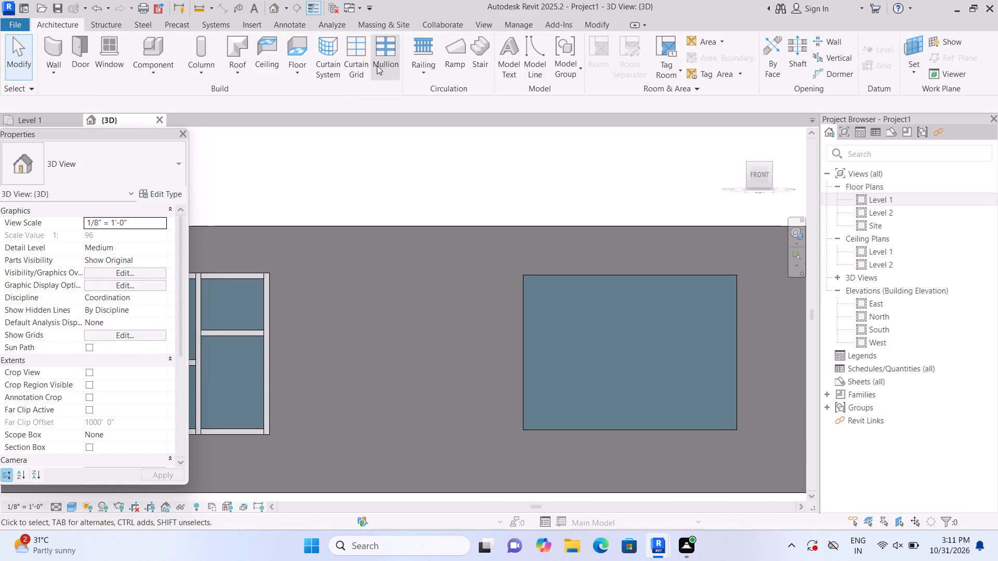
Add two vertical curtain grid lines to the blank curtain wall farther east, dividing it into three 2'-8" panels.
{"action": "left_click", "coordinate": [364, 66]}
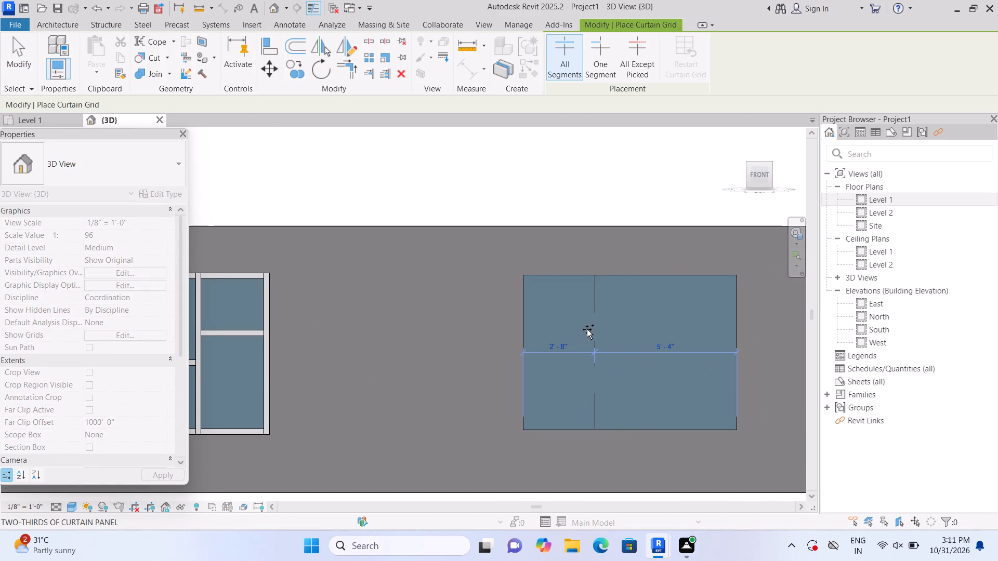
{"action": "left_click", "coordinate": [590, 327]}
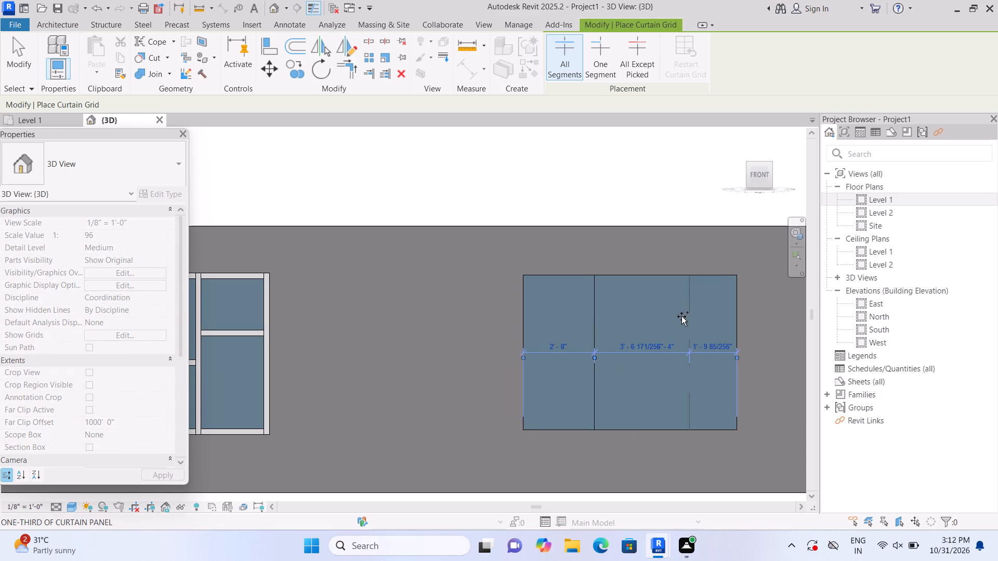
{"action": "left_click", "coordinate": [666, 316]}
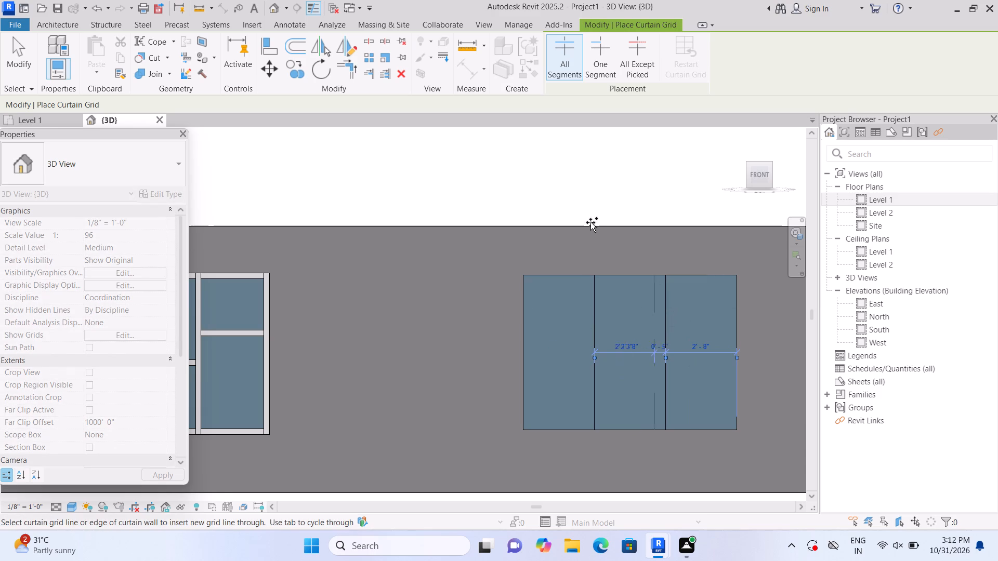
Add single-segment horizontal grid lines: western panel about 2'-5" below the top, eastern about 3'-2" and middle about 2'-8" above the base.
{"action": "left_click", "coordinate": [602, 49]}
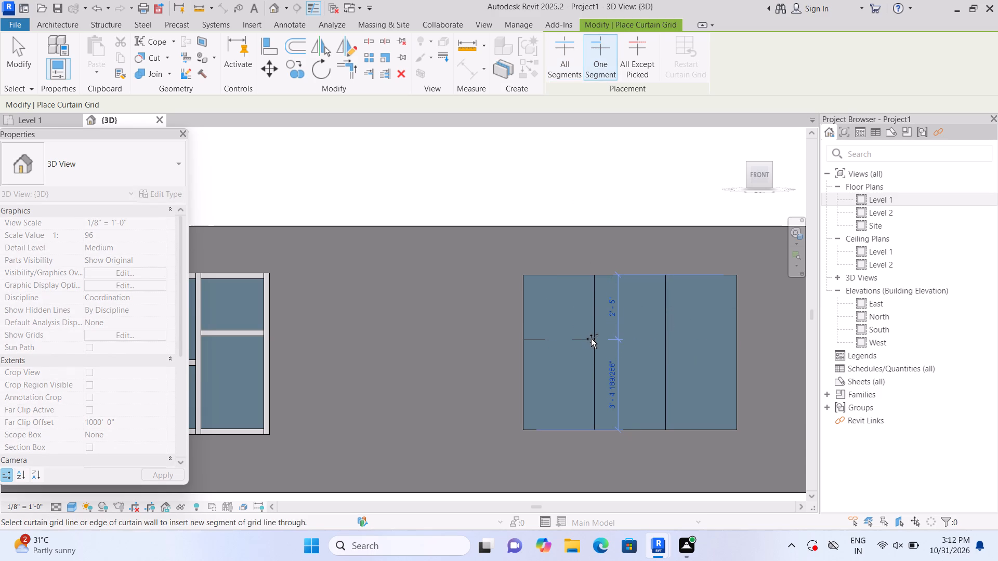
{"action": "left_click", "coordinate": [591, 339]}
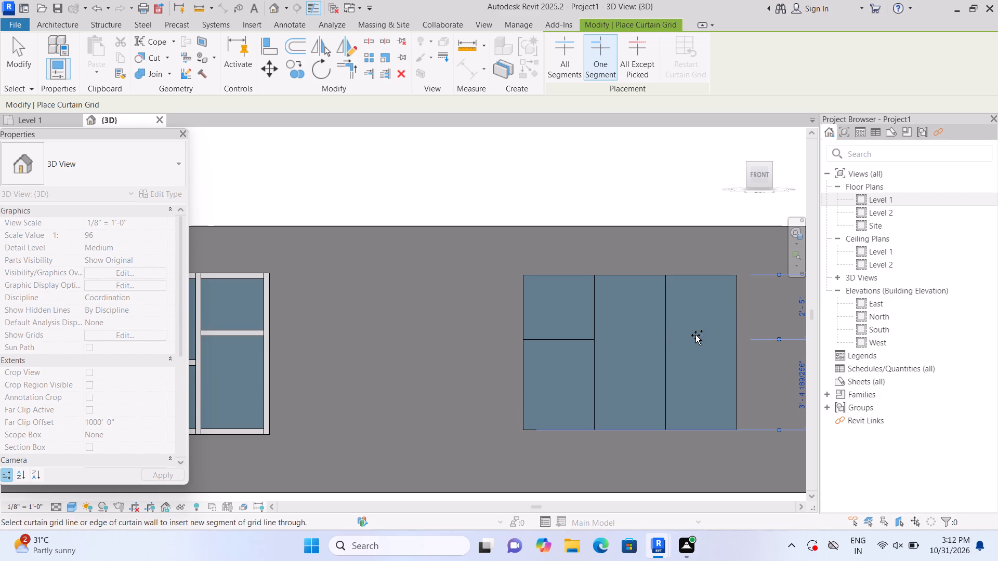
{"action": "left_click", "coordinate": [694, 337]}
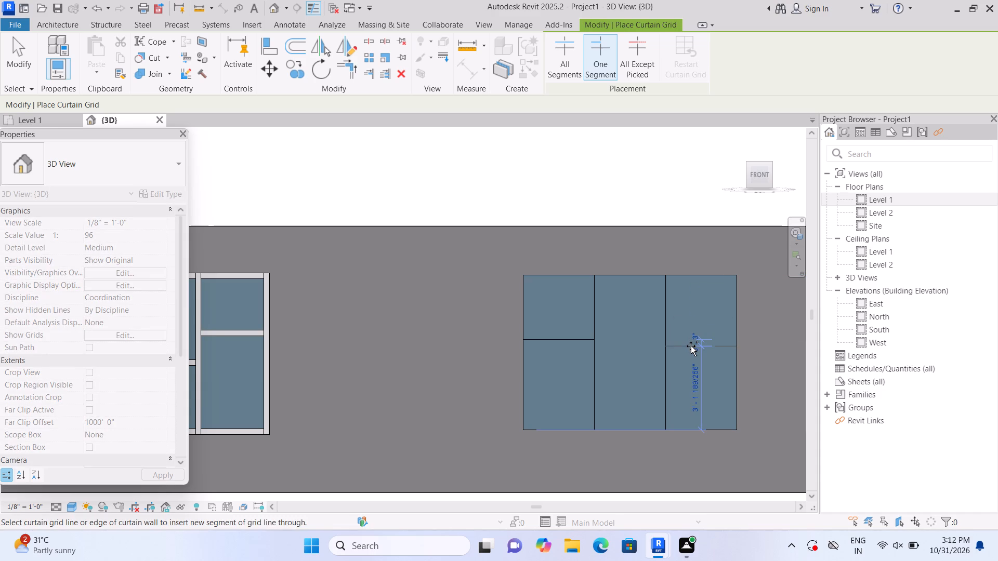
{"action": "left_click", "coordinate": [691, 346]}
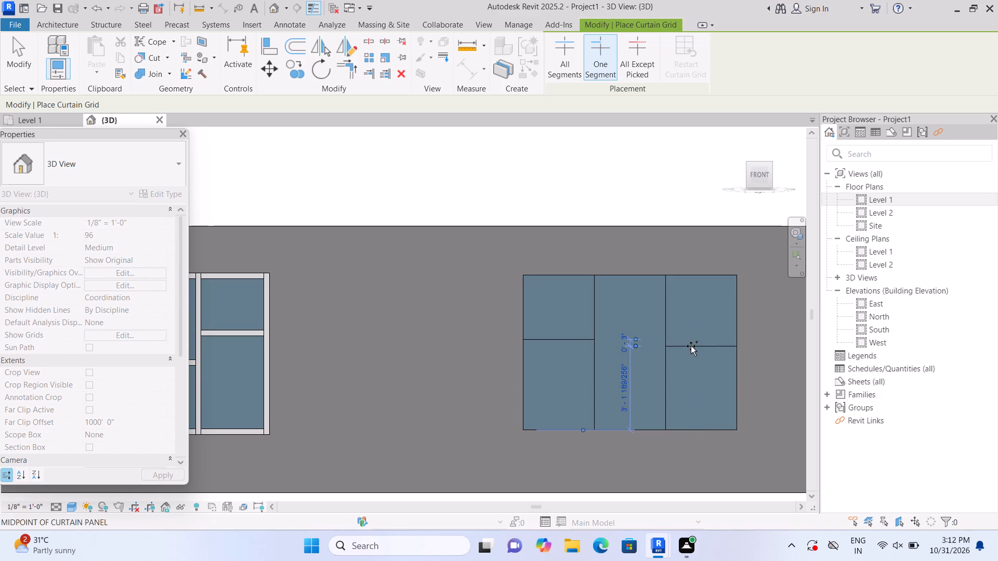
{"action": "scroll", "coordinate": [617, 376], "scroll_direction": "up", "scroll_amount": 1}
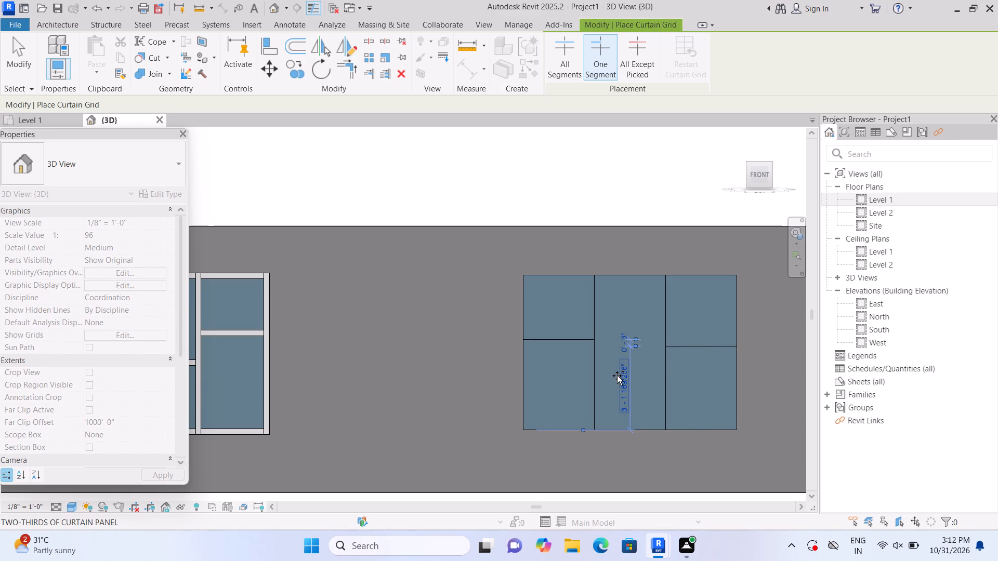
{"action": "scroll", "coordinate": [617, 376], "scroll_direction": "up", "scroll_amount": 1}
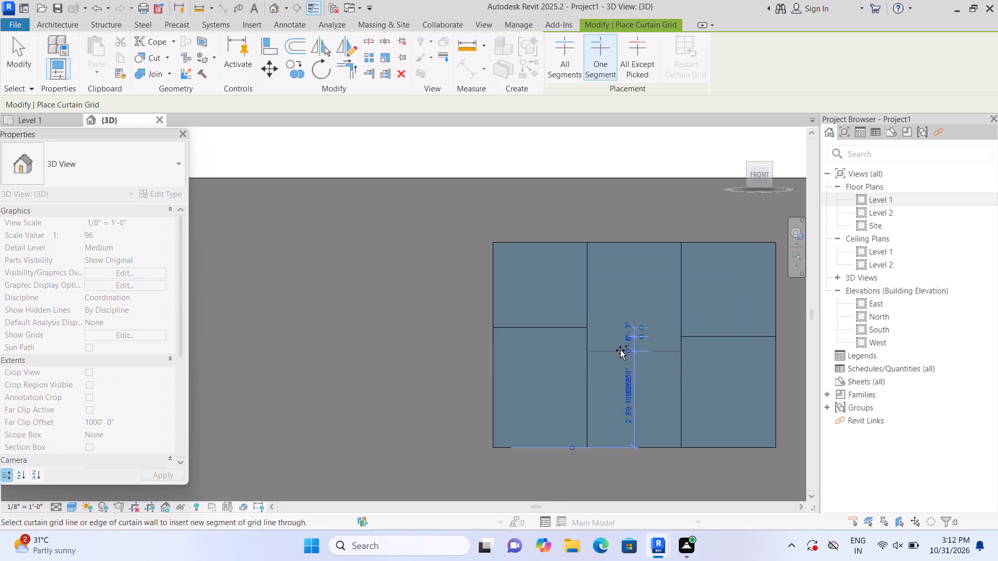
{"action": "left_click", "coordinate": [621, 355]}
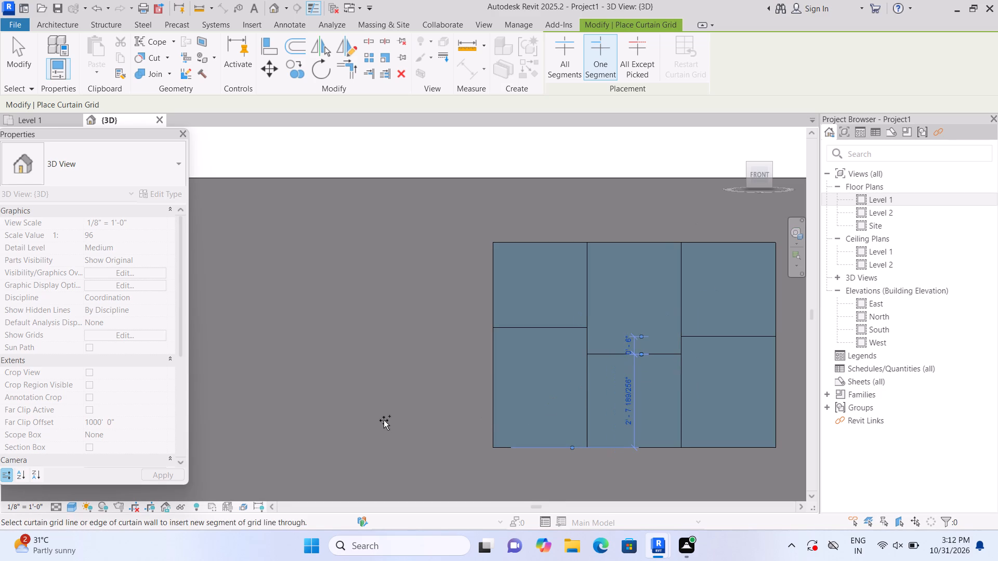
{"action": "key", "text": "Escape"}
Place 2.5" x 5" rectangular mullions on all four edges and every vertical and horizontal grid line of the easternmost curtain wall.
{"action": "scroll", "coordinate": [384, 420], "scroll_direction": "down", "scroll_amount": 3}
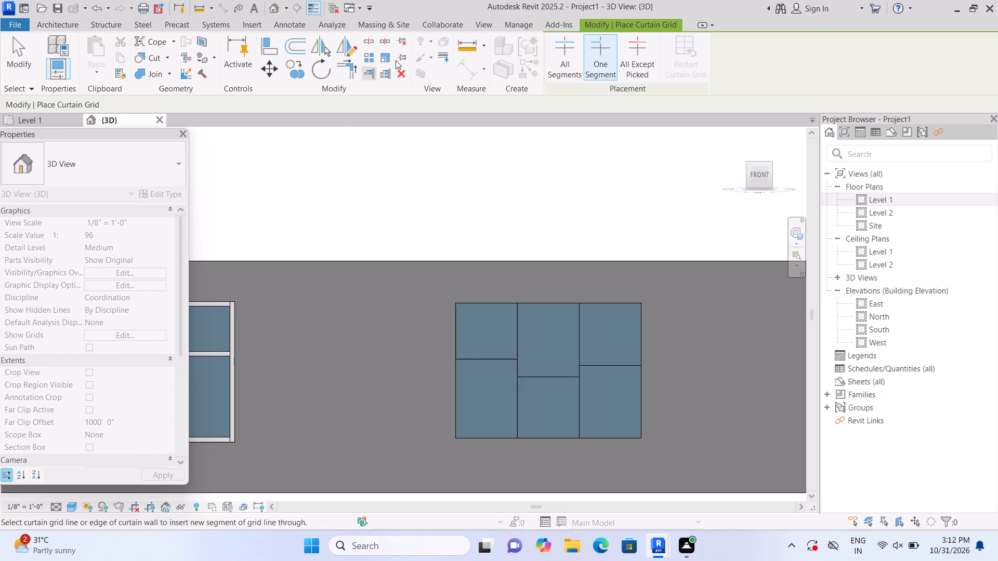
{"action": "left_click", "coordinate": [46, 28]}
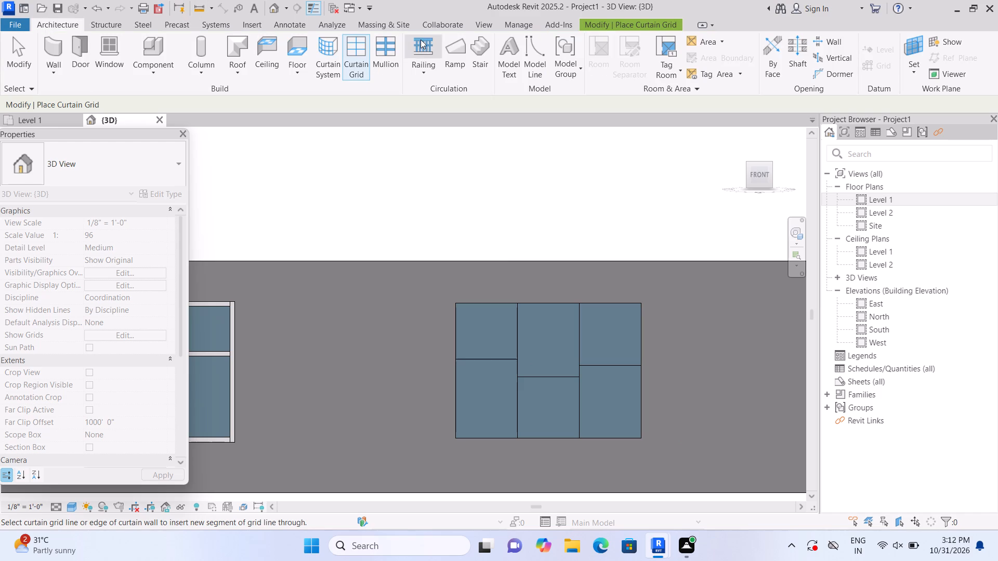
{"action": "left_click", "coordinate": [382, 65]}
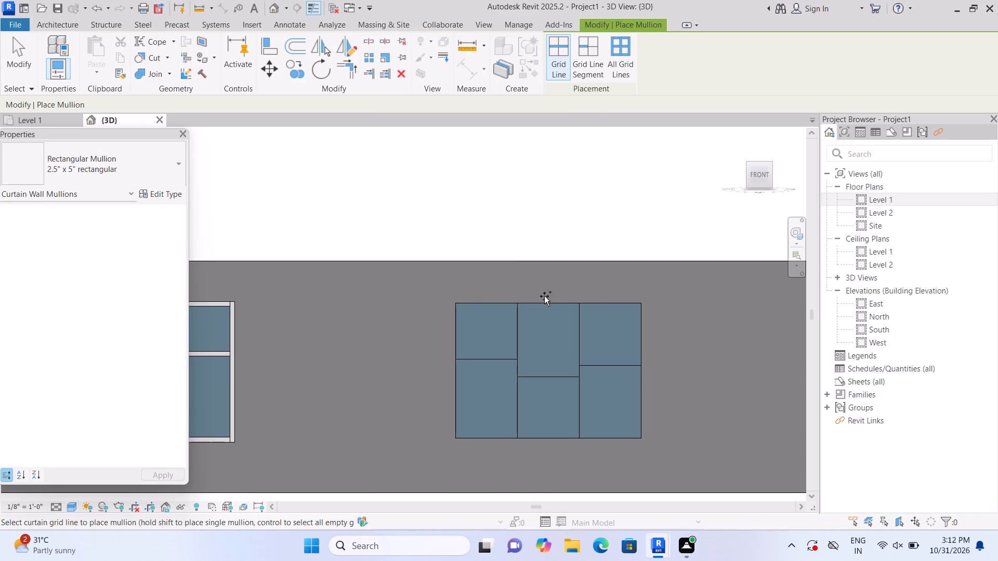
{"action": "double_click", "coordinate": [546, 303]}
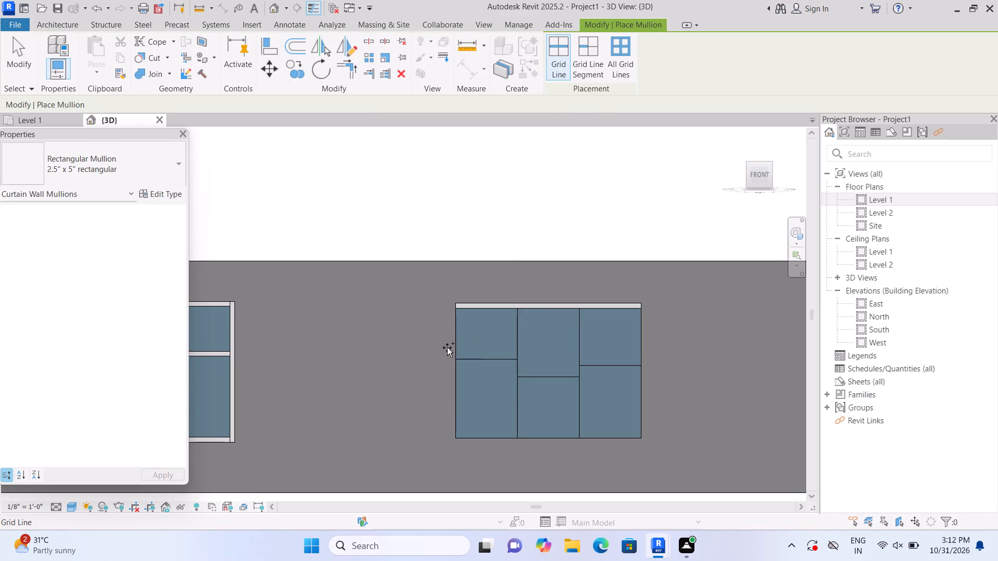
{"action": "left_click", "coordinate": [455, 353]}
{"action": "double_click", "coordinate": [482, 359]}
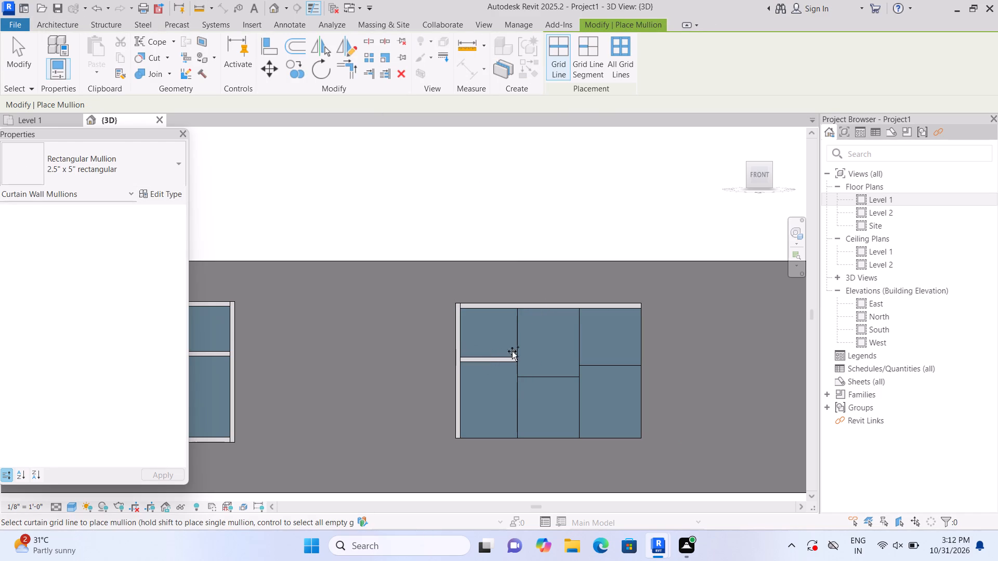
{"action": "left_click", "coordinate": [522, 348]}
{"action": "left_click", "coordinate": [540, 373]}
{"action": "left_click", "coordinate": [584, 344]}
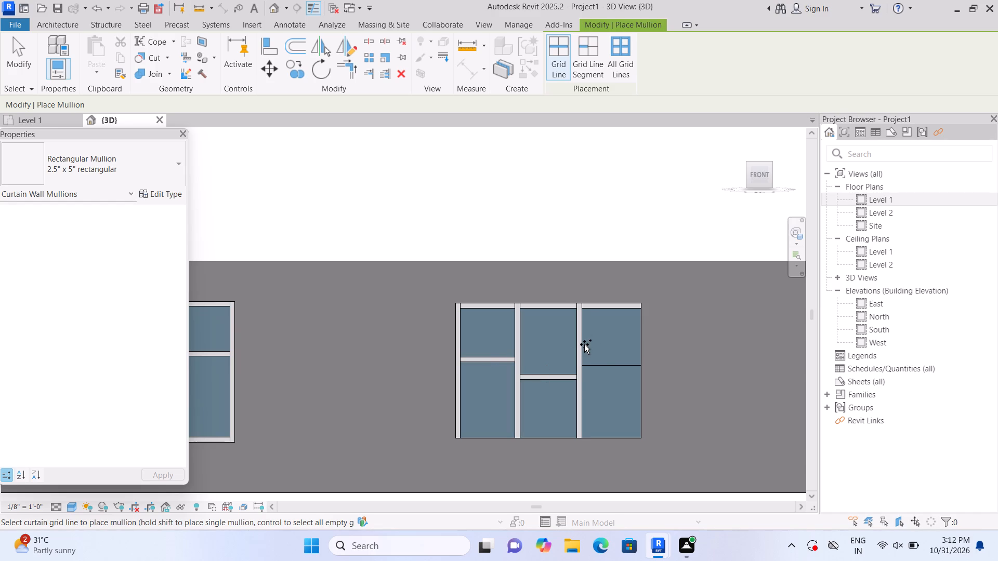
{"action": "left_click", "coordinate": [605, 361]}
{"action": "left_click", "coordinate": [641, 369]}
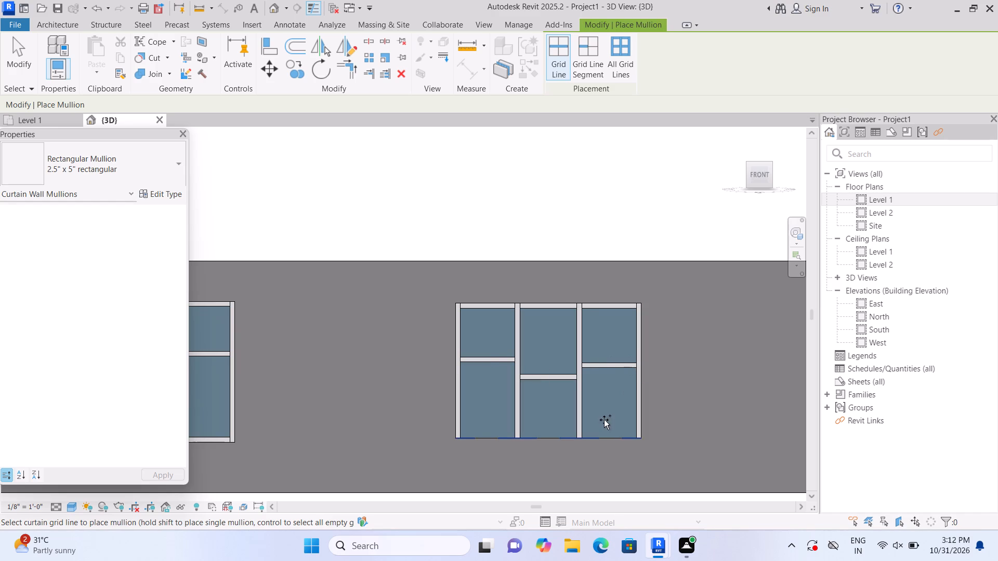
{"action": "left_click", "coordinate": [601, 431]}
{"action": "scroll", "coordinate": [601, 425], "scroll_direction": "down", "scroll_amount": 3}
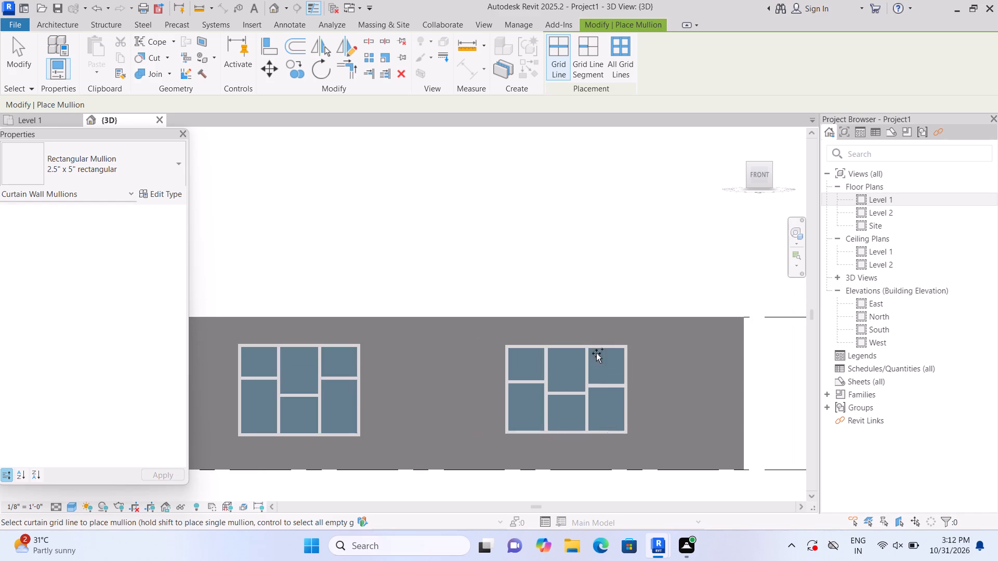
{"action": "key", "text": "Escape"}
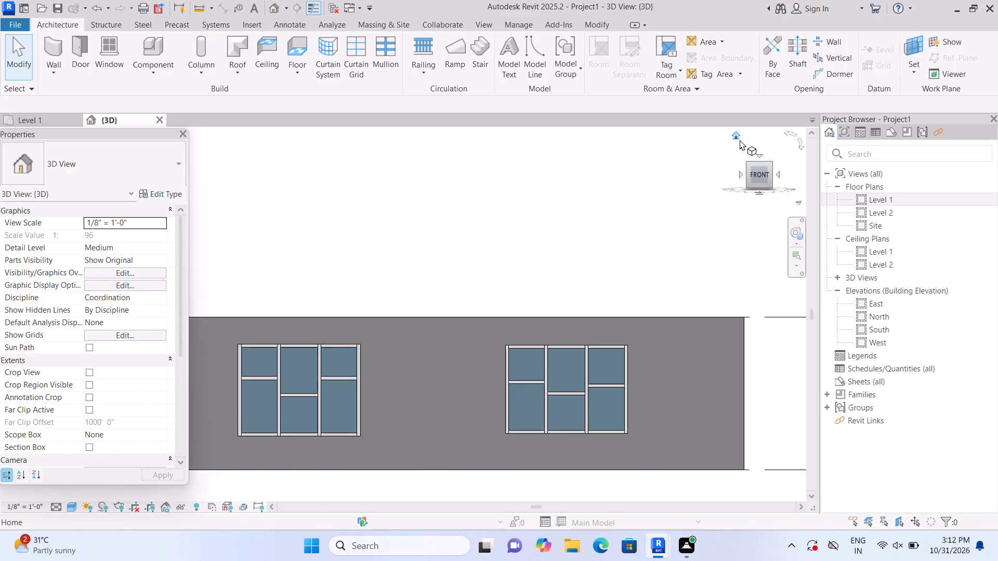
From the Level 1 plan, create a Generic - 12" footprint roof on Level 2, with a rectangular sloped boundary spanning the building's outer corners.
{"action": "left_click", "coordinate": [739, 135]}
{"action": "scroll", "coordinate": [312, 438], "scroll_direction": "up", "scroll_amount": 2}
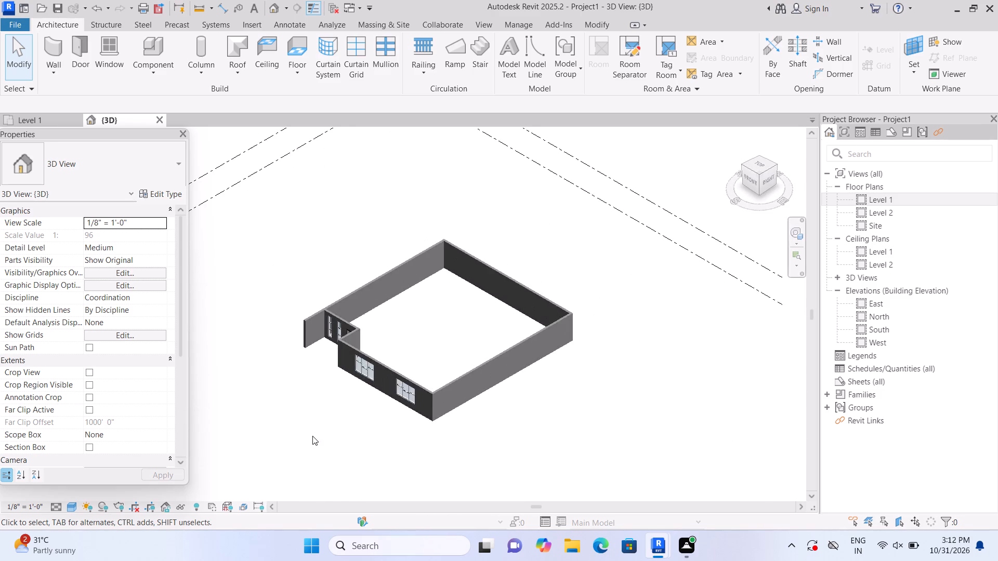
{"action": "middle_click_drag", "start_coordinate": [327, 421], "coordinate": [292, 488]}
{"action": "scroll", "coordinate": [294, 484], "scroll_direction": "up", "scroll_amount": 2}
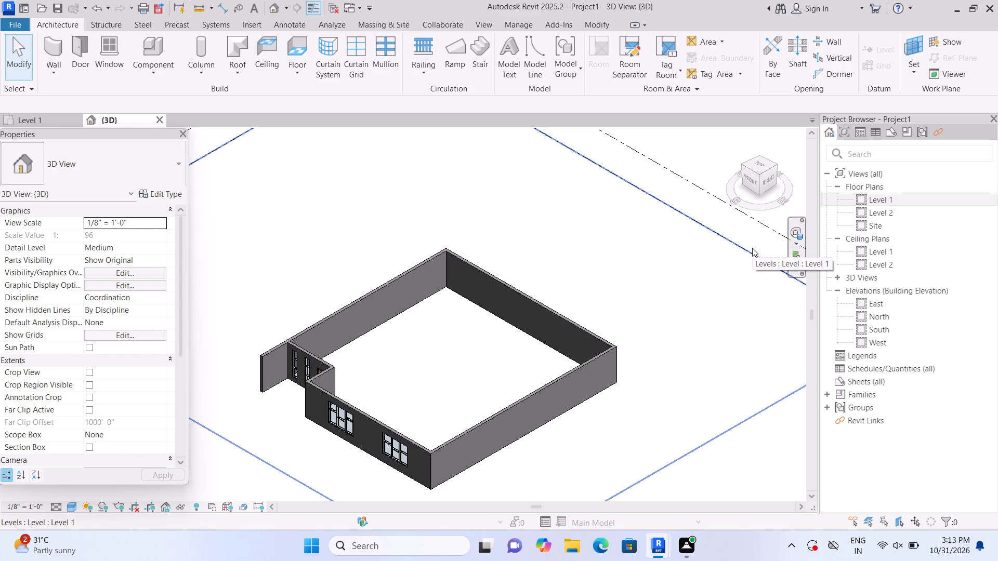
{"action": "double_click", "coordinate": [860, 197]}
{"action": "scroll", "coordinate": [698, 278], "scroll_direction": "down", "scroll_amount": 6}
{"action": "middle_click_drag", "start_coordinate": [685, 274], "coordinate": [614, 388]}
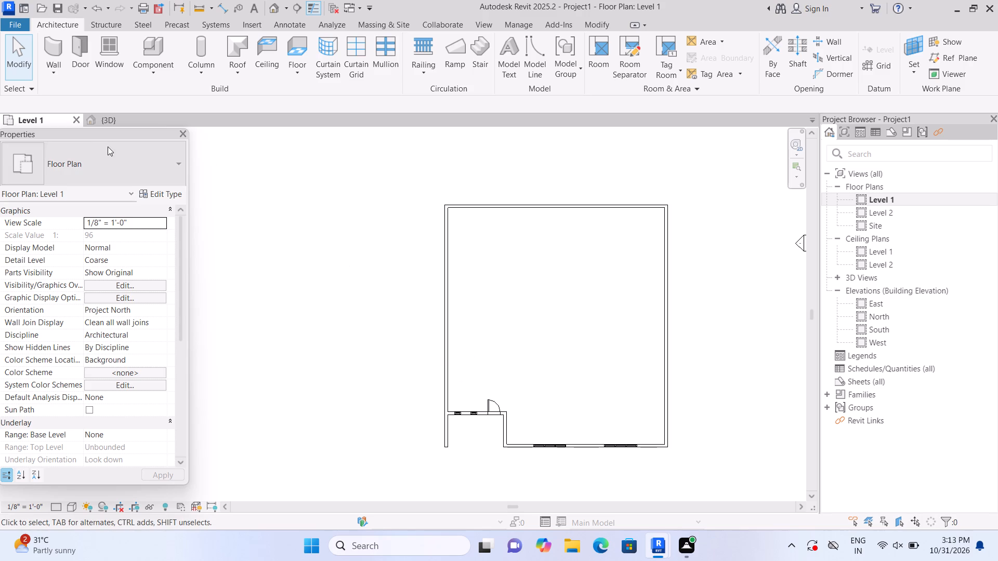
{"action": "left_click", "coordinate": [236, 66]}
{"action": "left_click", "coordinate": [252, 95]}
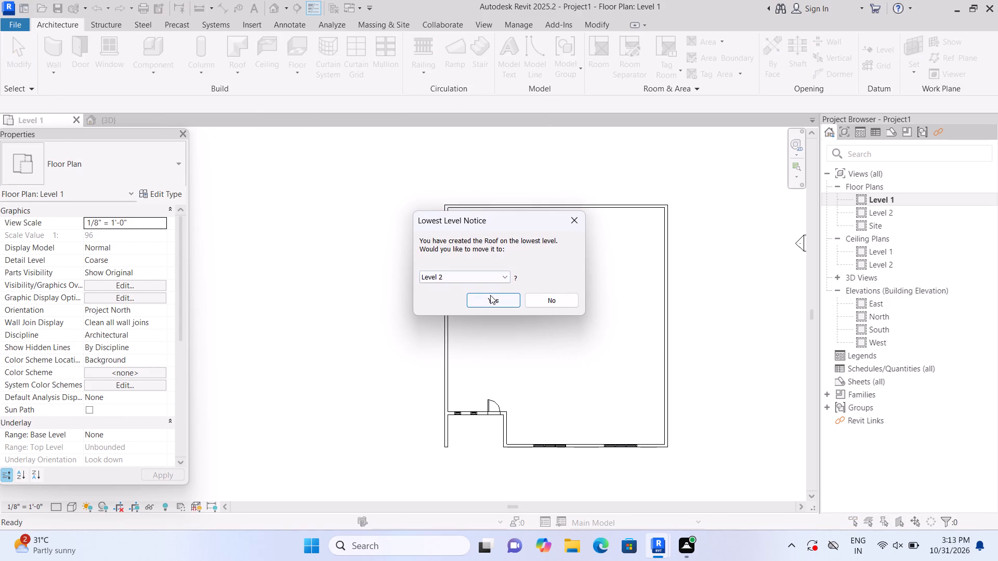
{"action": "left_click", "coordinate": [490, 295]}
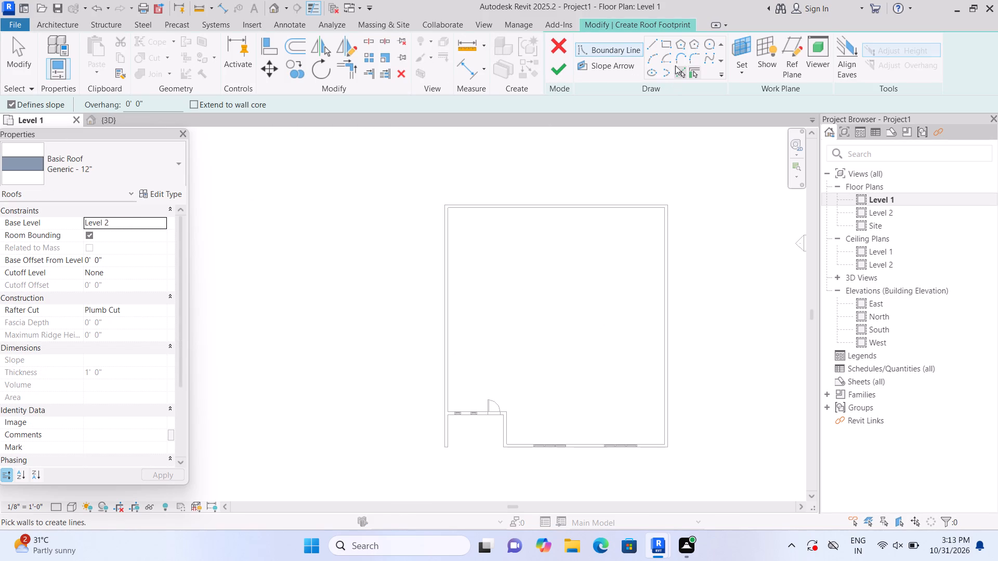
{"action": "left_click", "coordinate": [666, 44]}
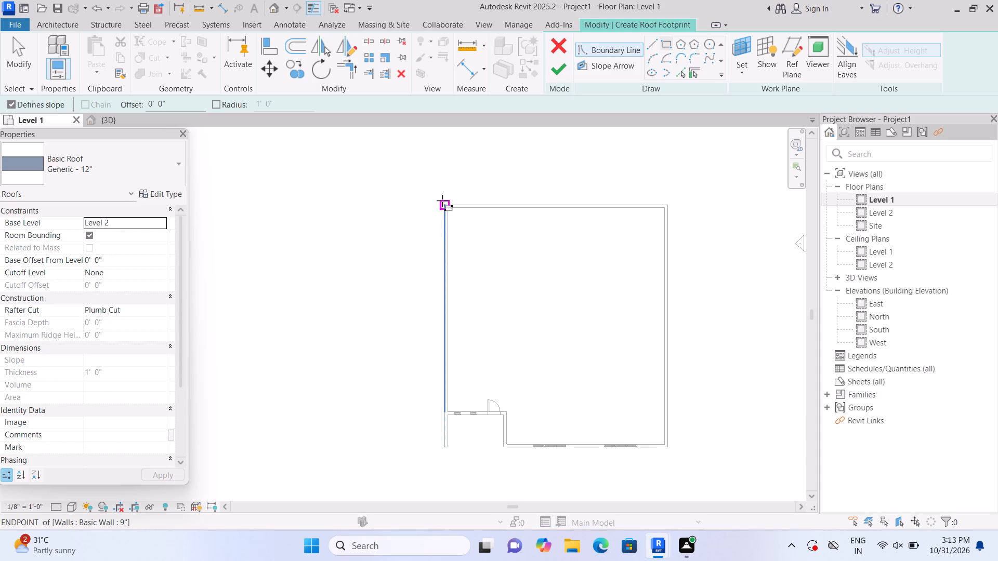
{"action": "left_click", "coordinate": [442, 201]}
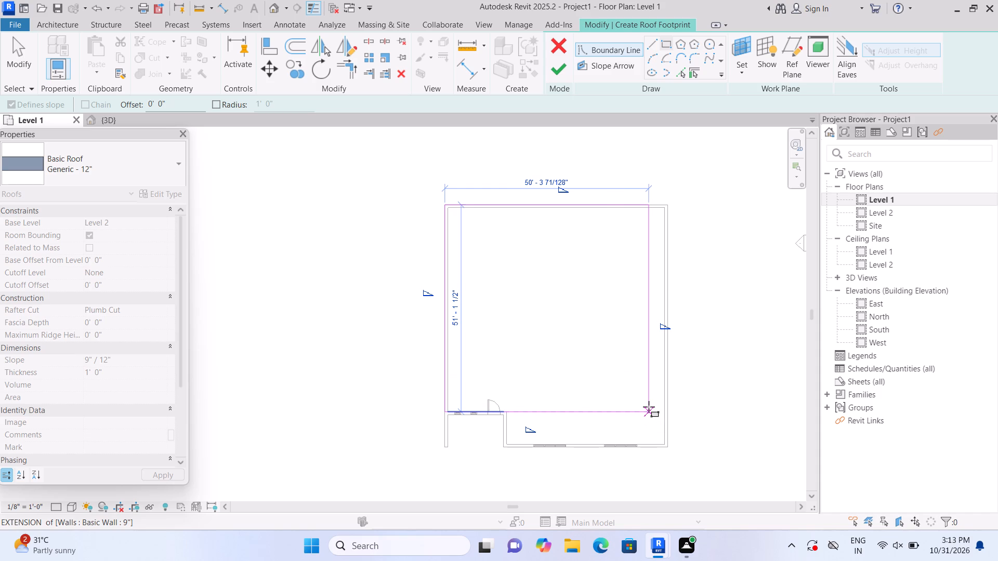
{"action": "scroll", "coordinate": [649, 407], "scroll_direction": "up", "scroll_amount": 1}
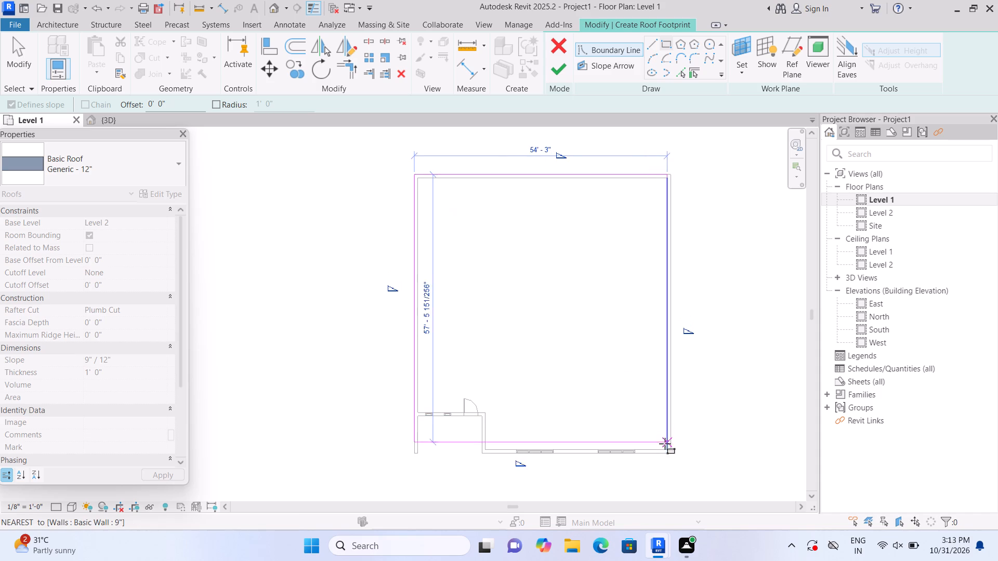
{"action": "scroll", "coordinate": [676, 453], "scroll_direction": "up", "scroll_amount": 2}
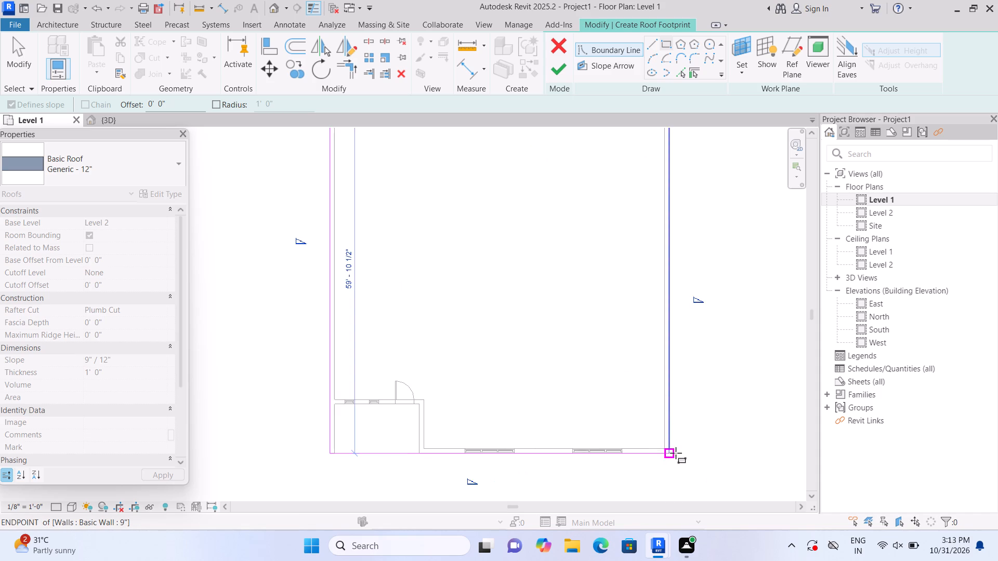
{"action": "scroll", "coordinate": [676, 452], "scroll_direction": "up", "scroll_amount": 2}
{"action": "left_click", "coordinate": [666, 452]}
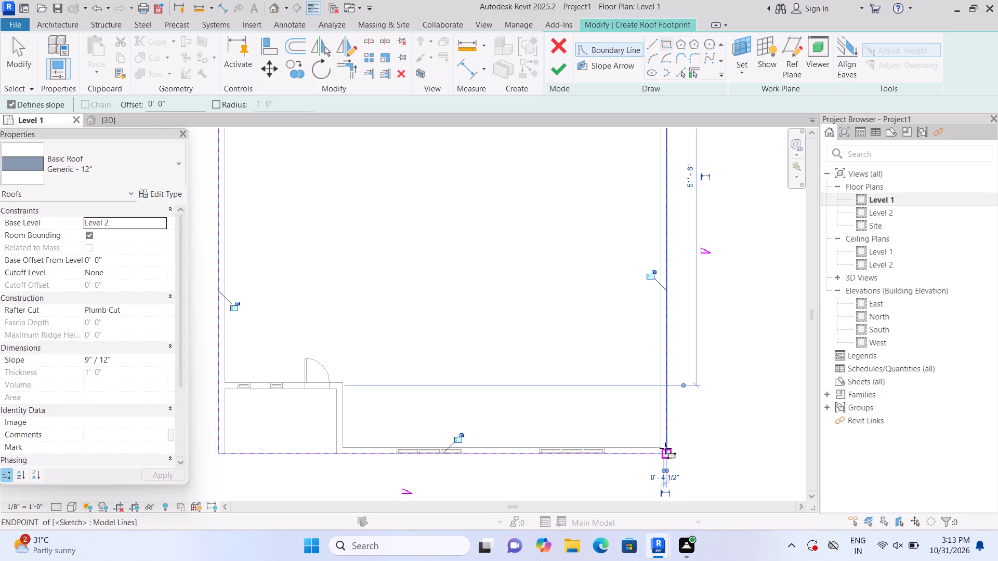
{"action": "left_click", "coordinate": [557, 71]}
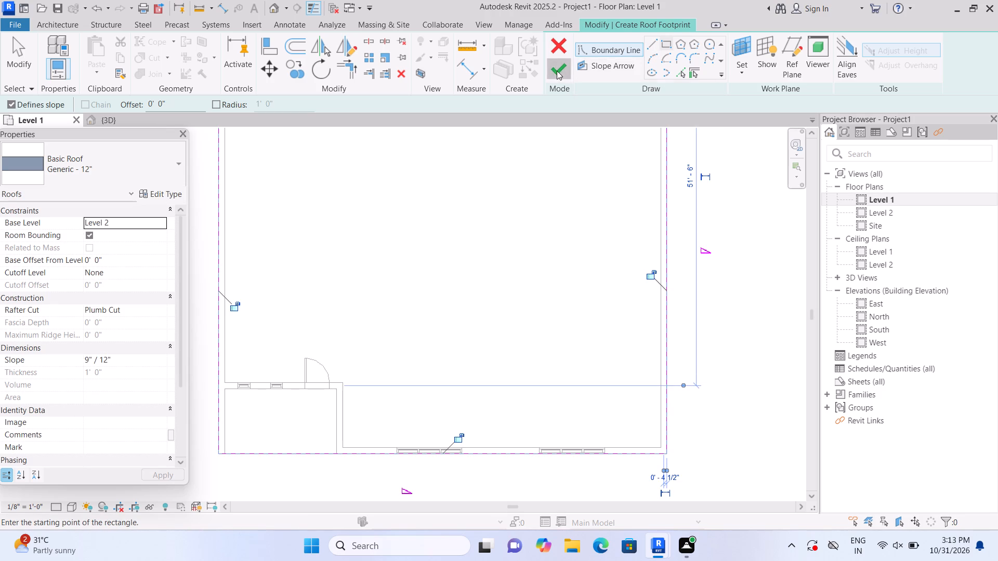
Examine the new roof over the building in the 3D view.
{"action": "scroll", "coordinate": [520, 167], "scroll_direction": "down", "scroll_amount": 1}
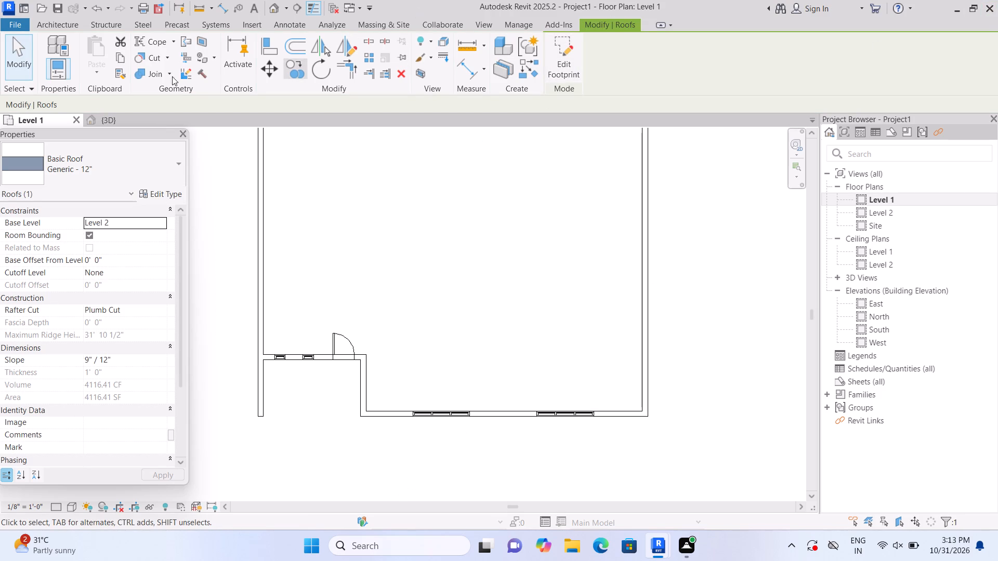
{"action": "left_click", "coordinate": [276, 12]}
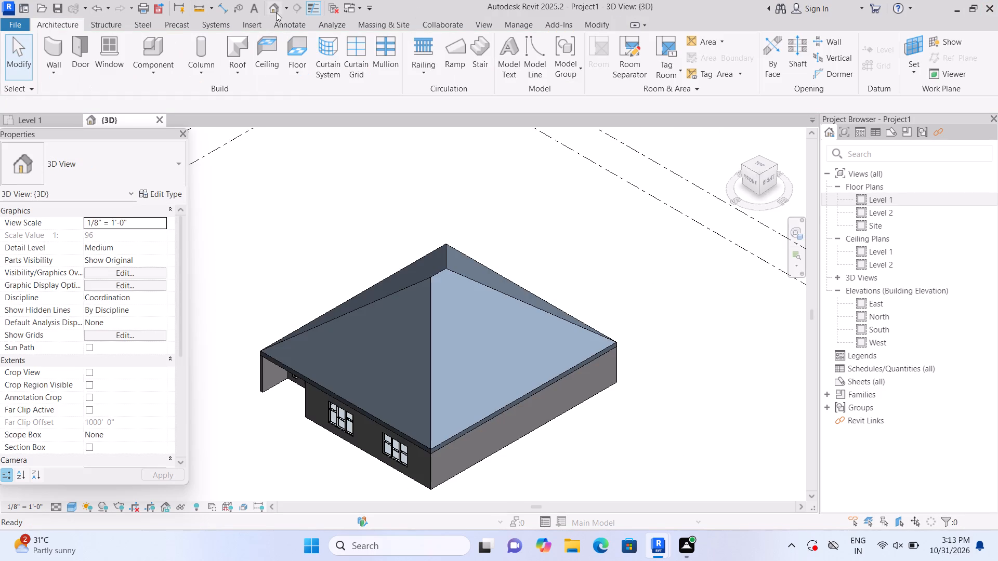
{"action": "scroll", "coordinate": [439, 394], "scroll_direction": "up", "scroll_amount": 1}
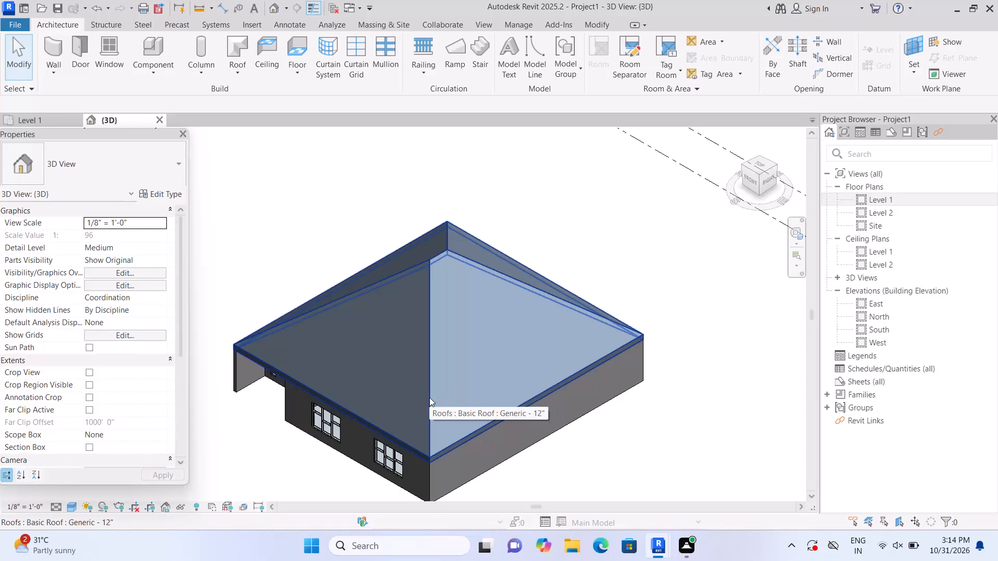
{"action": "scroll", "coordinate": [416, 399], "scroll_direction": "up", "scroll_amount": 1}
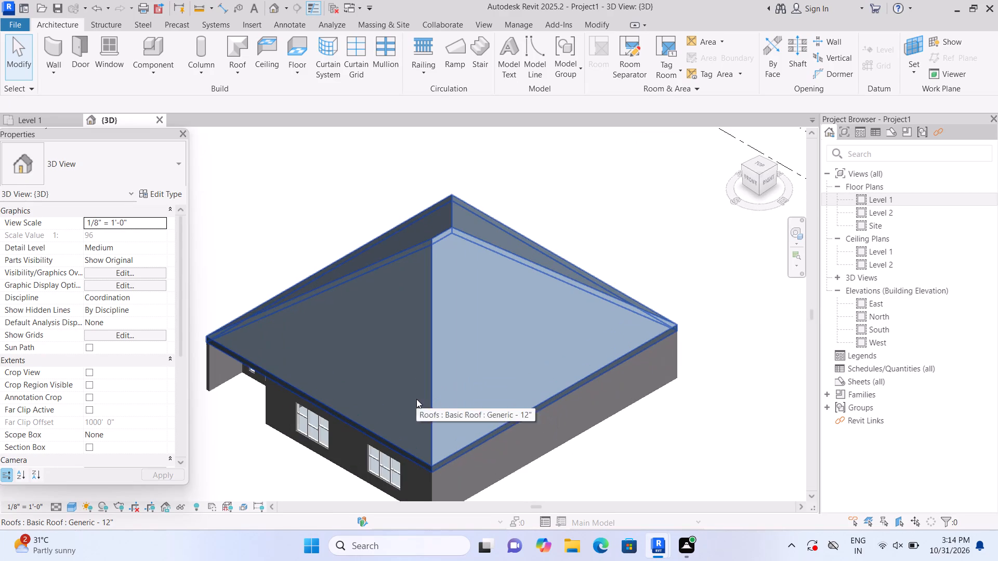
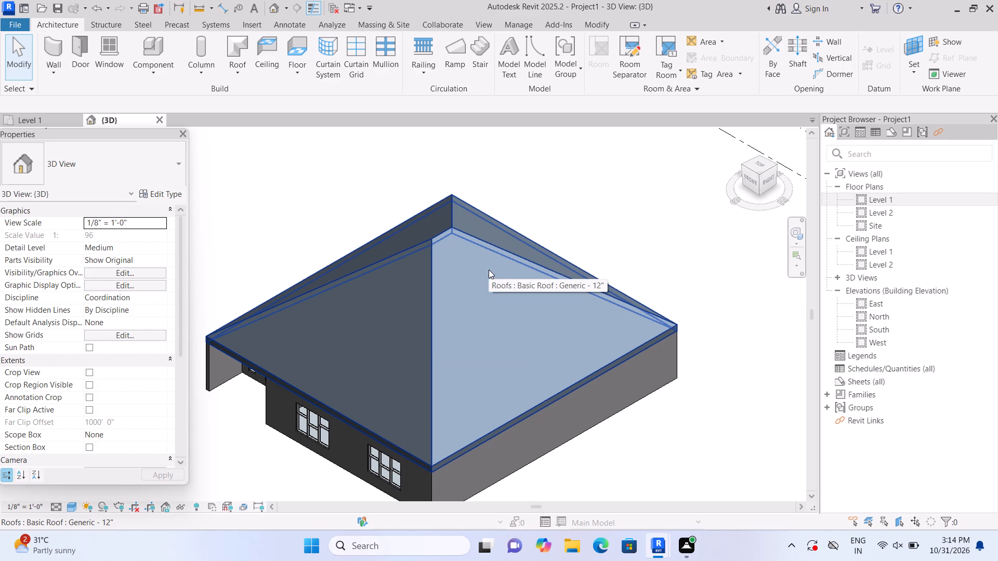
Flatten the Generic - 12" roof by setting its slope to 0" / 12".
{"action": "middle_click_drag", "start_coordinate": [400, 413], "coordinate": [458, 380]}
{"action": "middle_click_drag", "start_coordinate": [271, 446], "coordinate": [290, 425]}
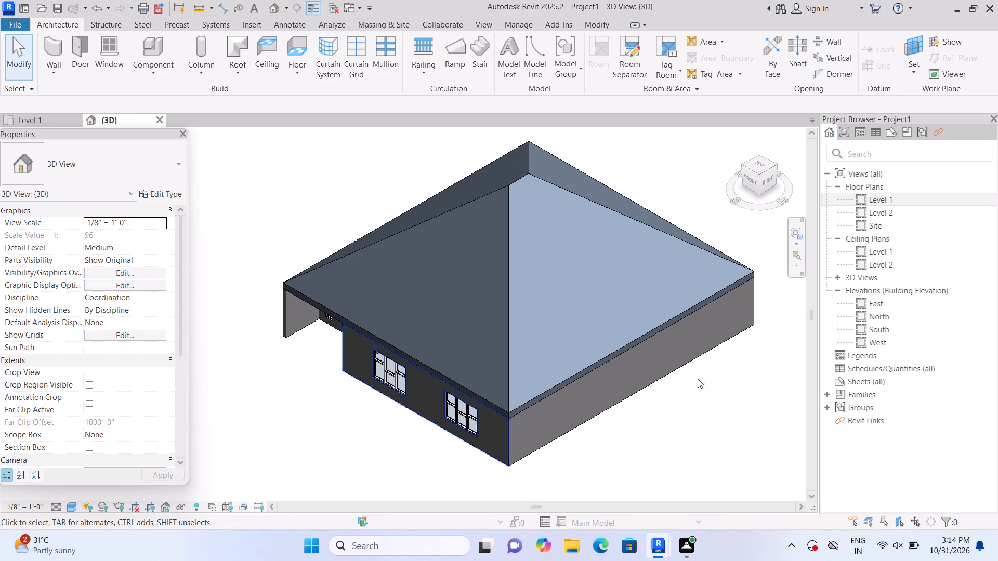
{"action": "left_click", "coordinate": [513, 274]}
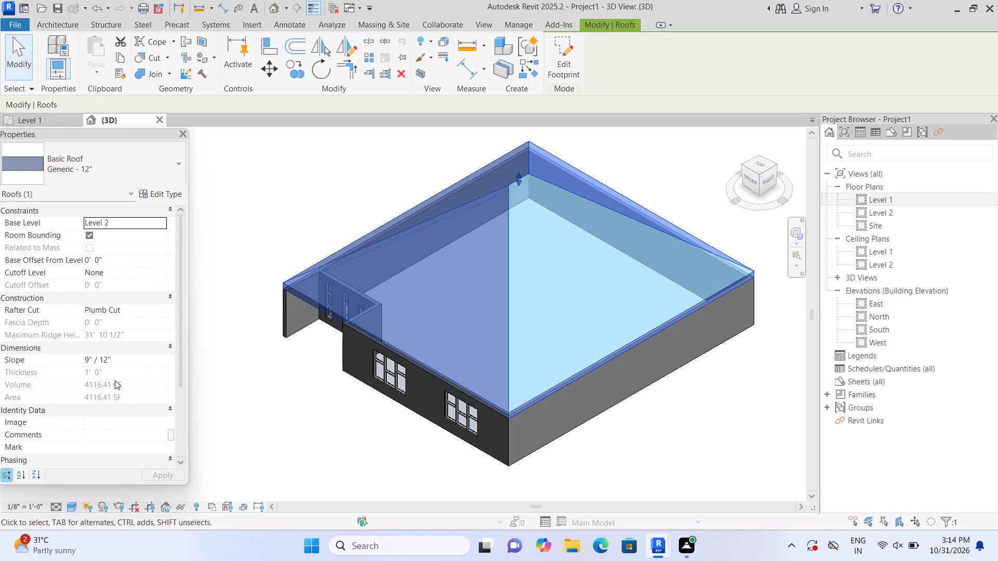
{"action": "left_click", "coordinate": [120, 358]}
{"action": "key", "text": "BackSpace"}
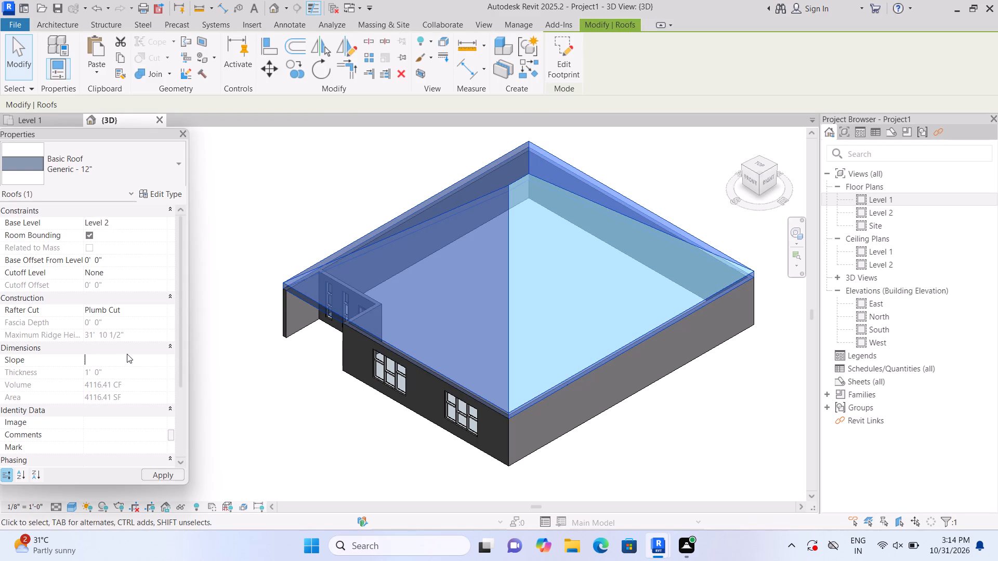
{"action": "key", "text": "0"}
{"action": "key", "text": "Return"}
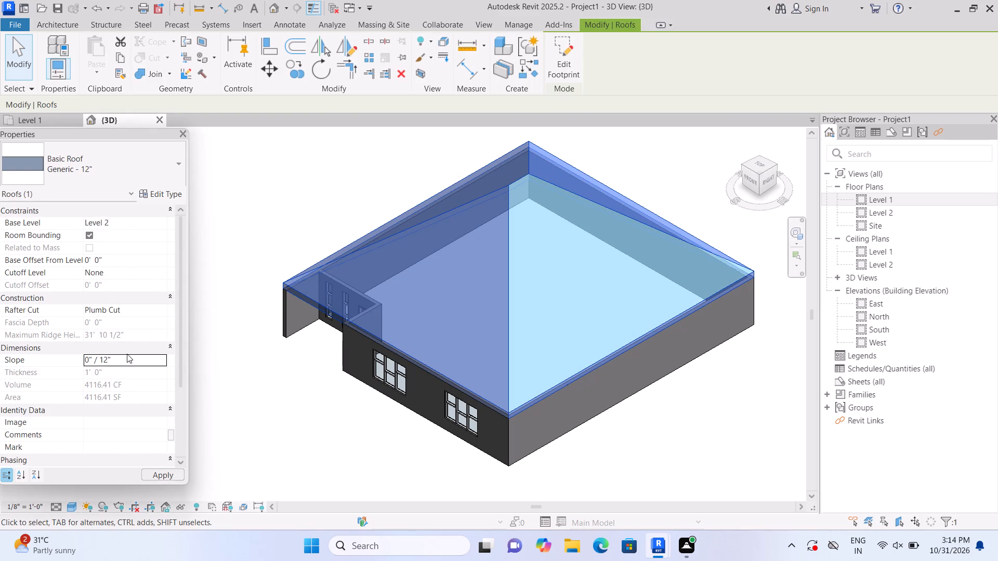
{"action": "left_click", "coordinate": [325, 434]}
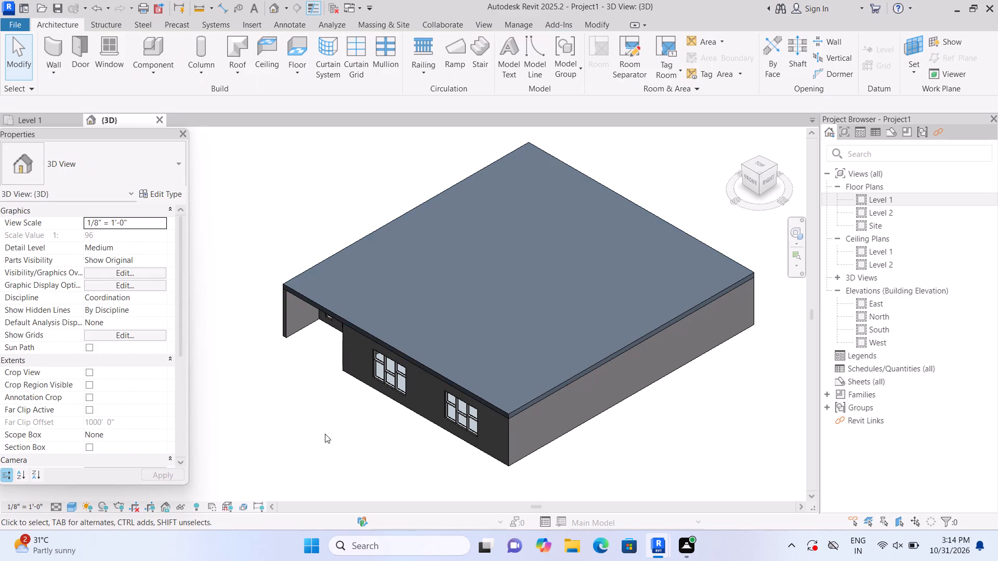
{"action": "scroll", "coordinate": [331, 436], "scroll_direction": "down", "scroll_amount": 1}
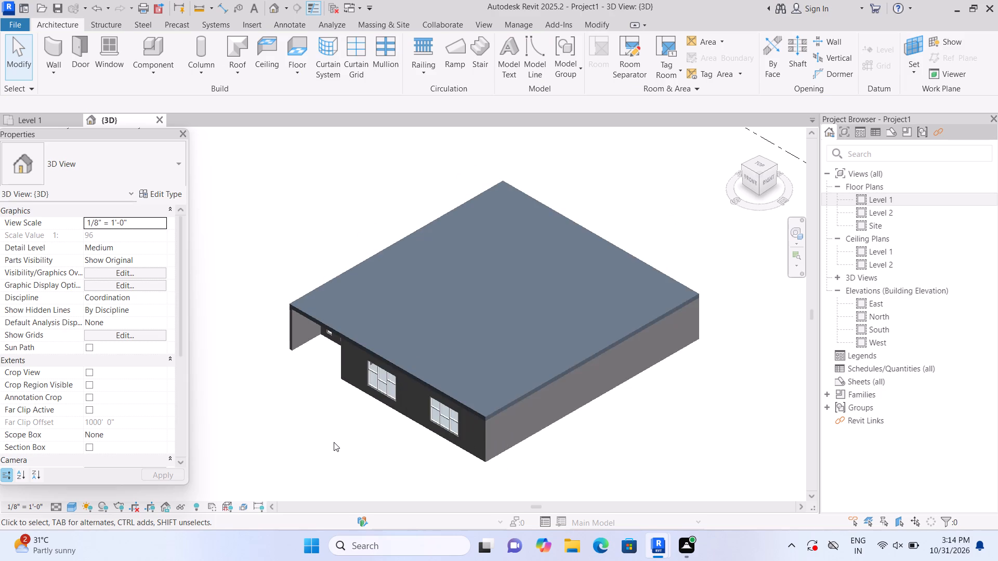
From the Level 1 plan, start an in-place model in the Generic Models category, keeping the default name and without saving the project.
{"action": "double_click", "coordinate": [863, 198]}
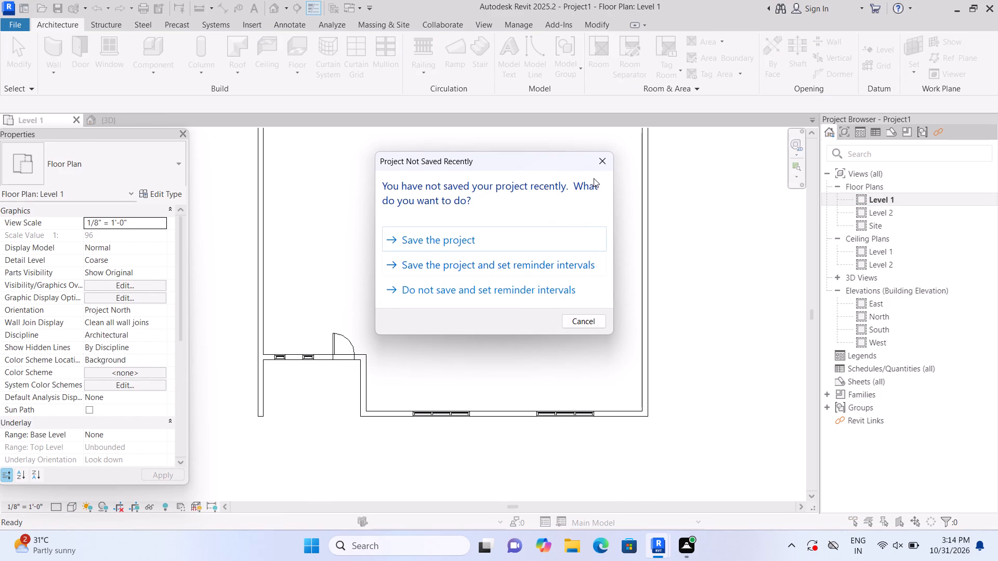
{"action": "left_click", "coordinate": [601, 168]}
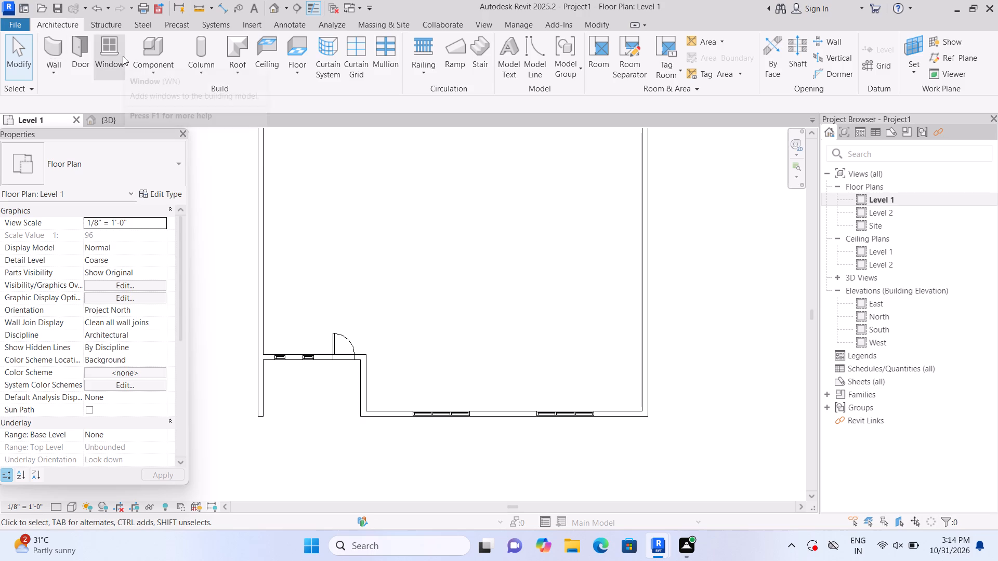
{"action": "left_click", "coordinate": [151, 66]}
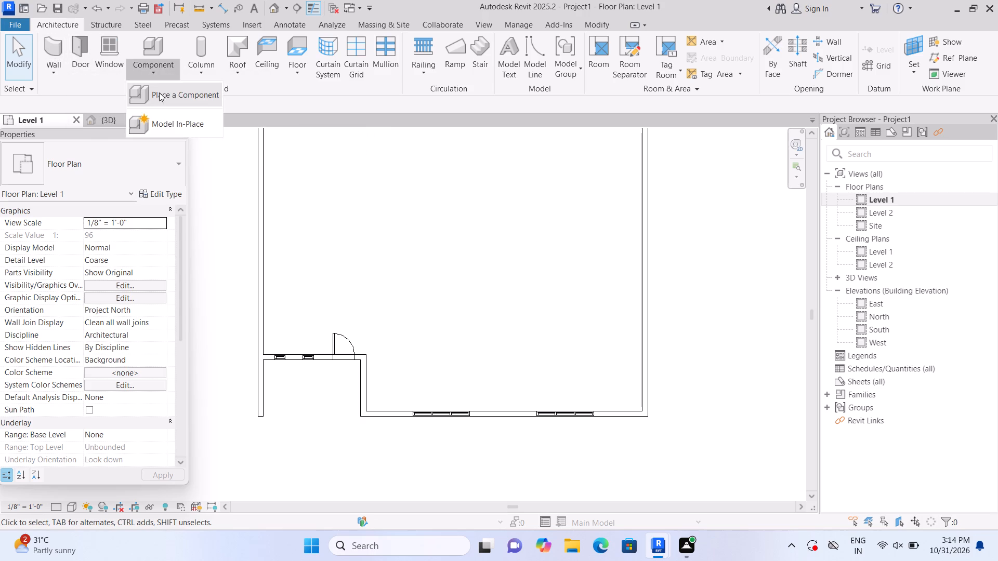
{"action": "left_click", "coordinate": [165, 121]}
{"action": "scroll", "coordinate": [470, 220], "scroll_direction": "down", "scroll_amount": 3}
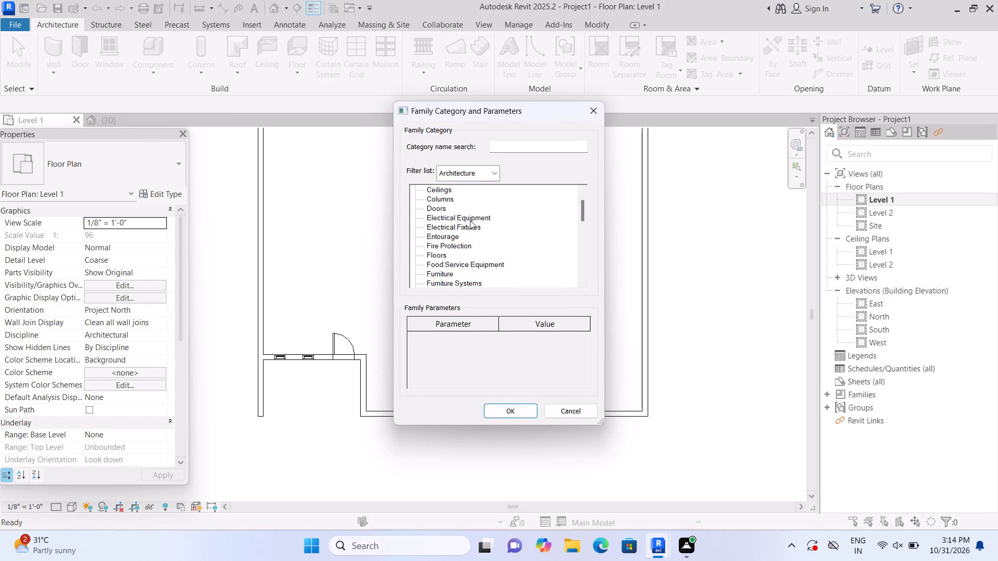
{"action": "scroll", "coordinate": [470, 220], "scroll_direction": "down", "scroll_amount": 3}
{"action": "left_click", "coordinate": [464, 254]}
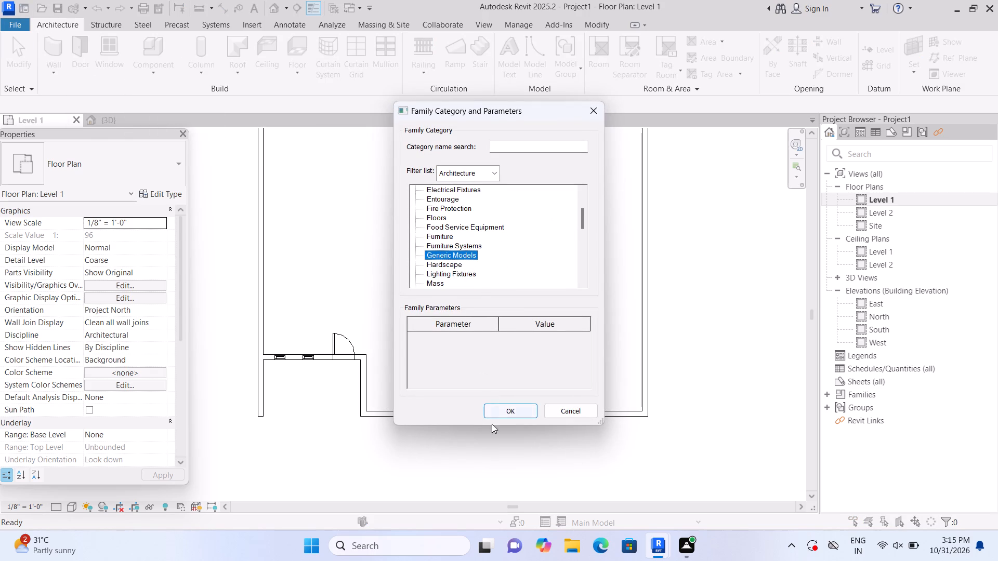
{"action": "left_click", "coordinate": [495, 415]}
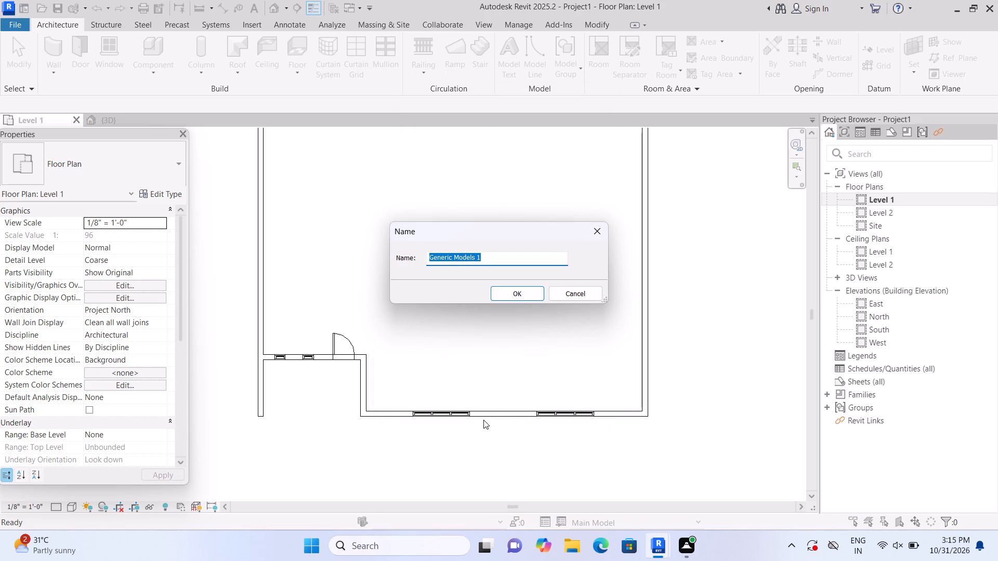
{"action": "left_click", "coordinate": [528, 290]}
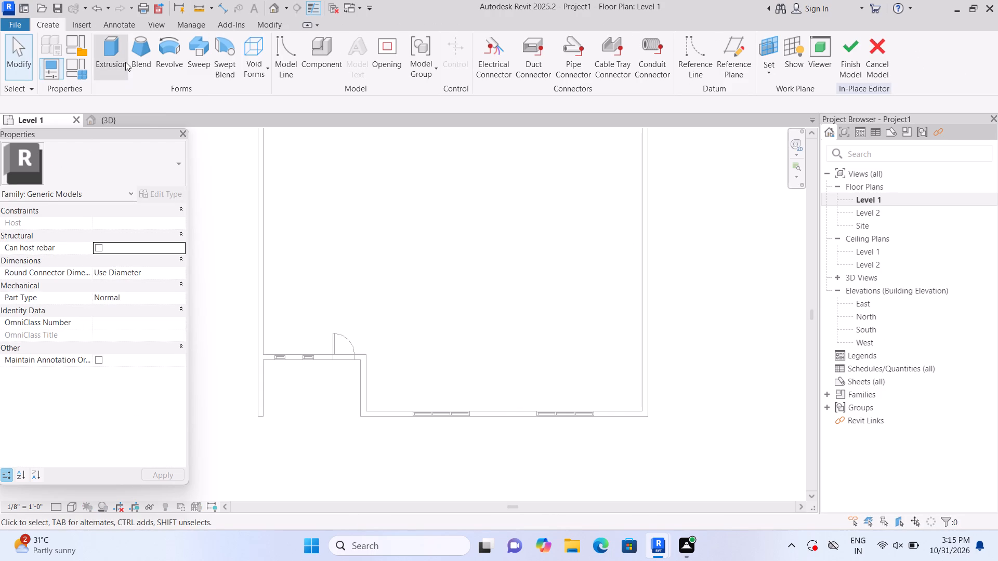
Extrude a 13'-9" by 8'-0" rectangle, 1'-0" deep, filling the recessed entrance corner between the wall faces outside the door.
{"action": "left_click", "coordinate": [114, 66]}
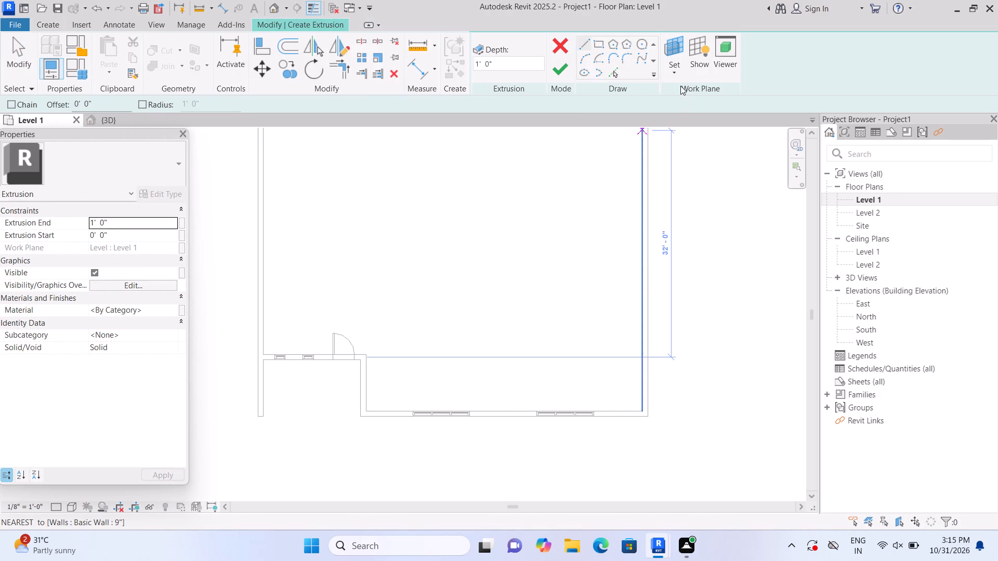
{"action": "left_click", "coordinate": [673, 76]}
{"action": "left_click", "coordinate": [682, 114]}
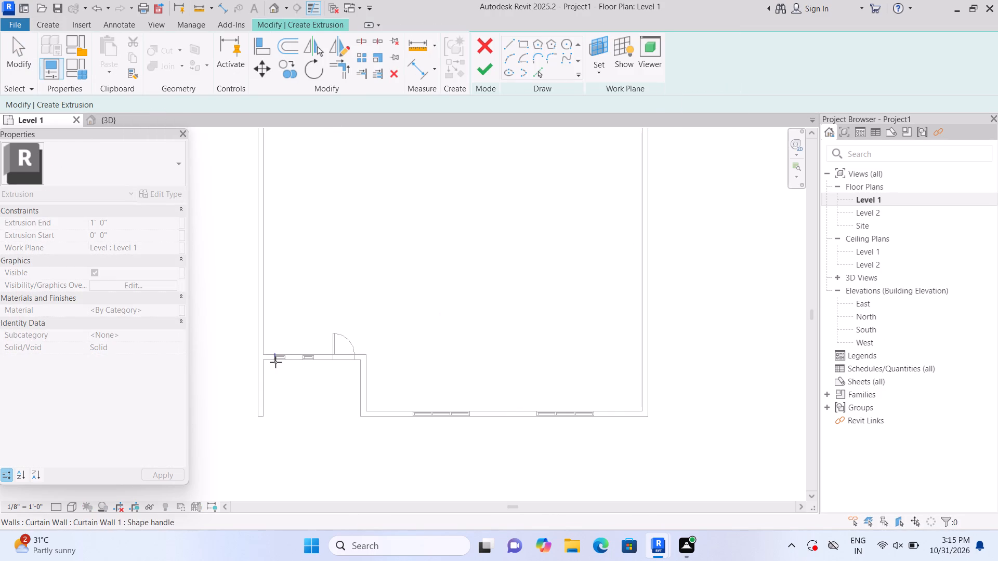
{"action": "left_click", "coordinate": [527, 46]}
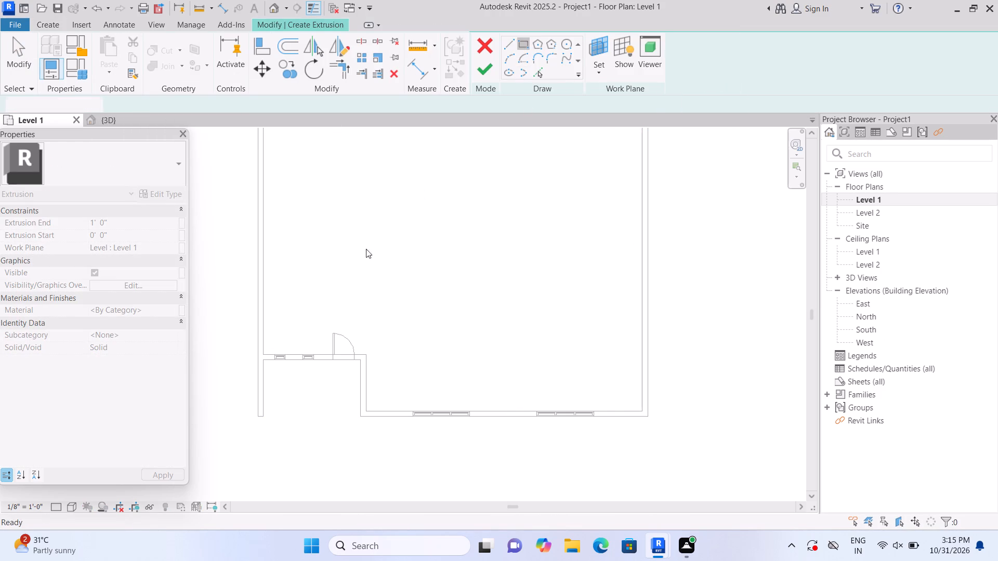
{"action": "left_click", "coordinate": [264, 359]}
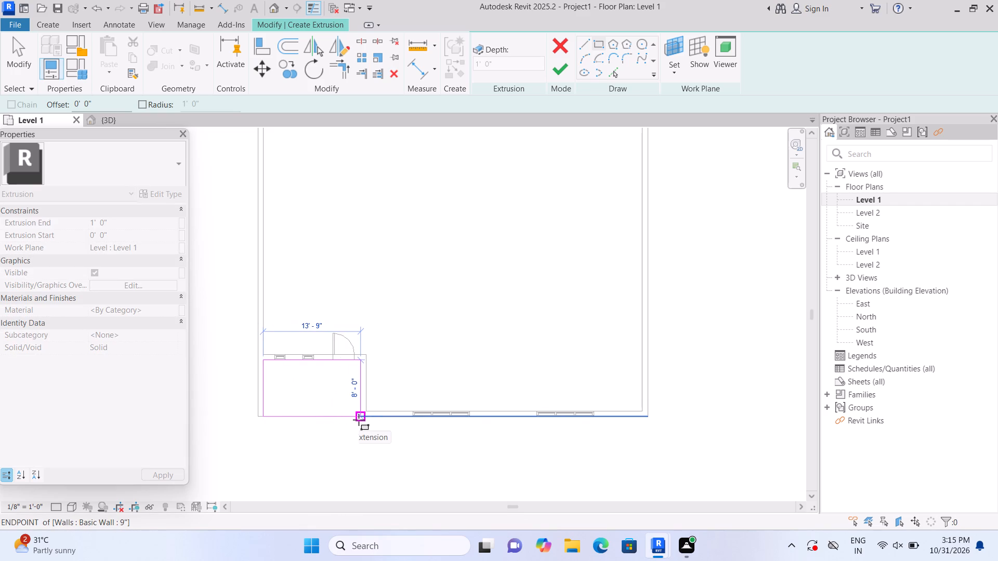
{"action": "left_click", "coordinate": [359, 420]}
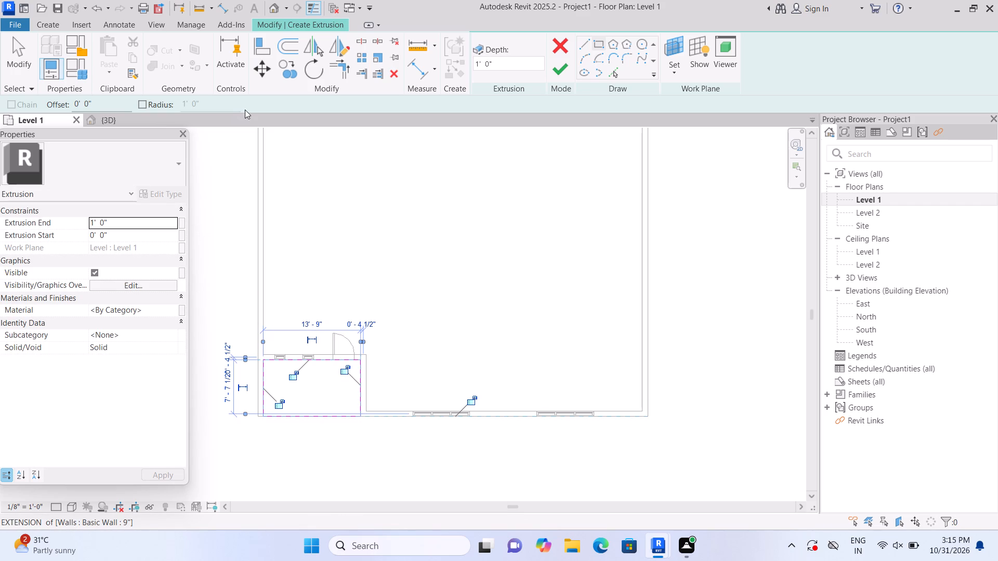
{"action": "left_click", "coordinate": [551, 70]}
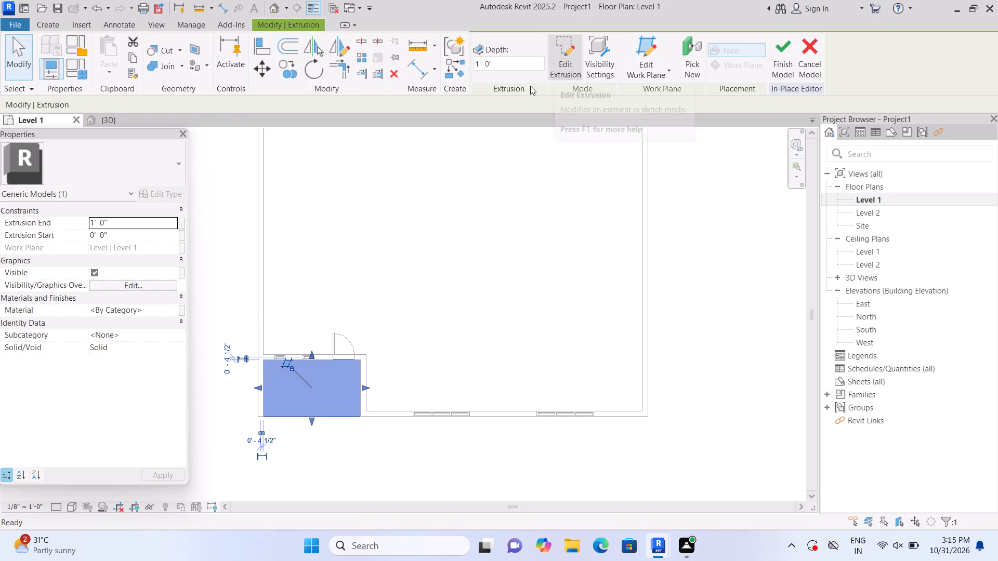
{"action": "left_click", "coordinate": [234, 326]}
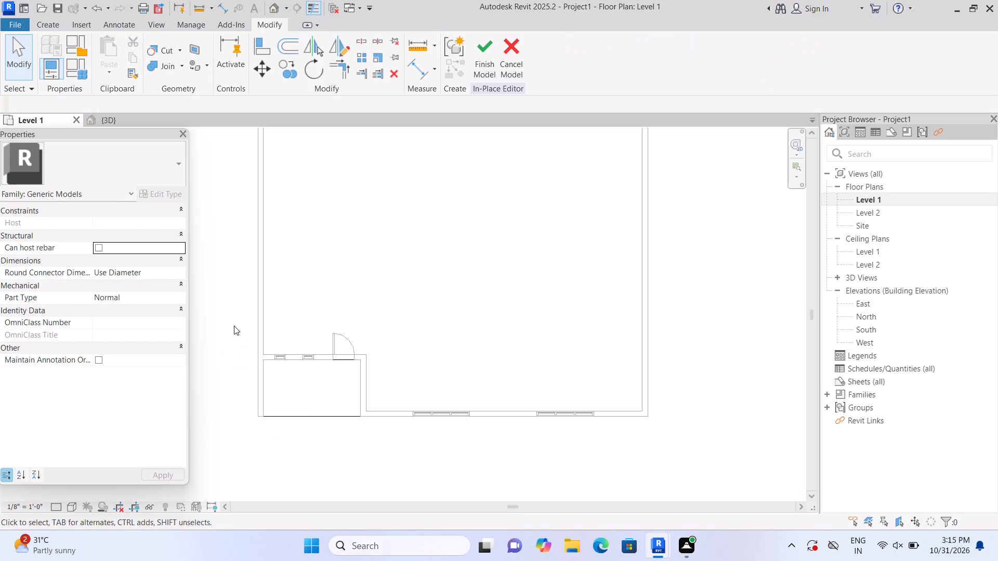
Examine the extruded entrance slab in the 3D view and in the Level 1 plan.
{"action": "scroll", "coordinate": [234, 326], "scroll_direction": "down", "scroll_amount": 1}
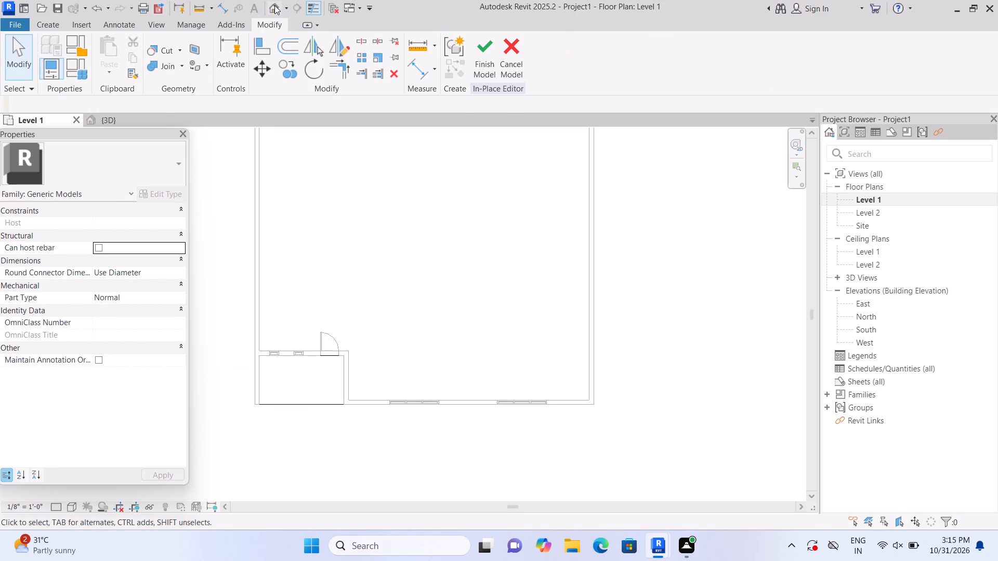
{"action": "left_click", "coordinate": [274, 5]}
{"action": "scroll", "coordinate": [334, 403], "scroll_direction": "up", "scroll_amount": 1}
{"action": "middle_click_drag", "start_coordinate": [334, 403], "coordinate": [313, 371]}
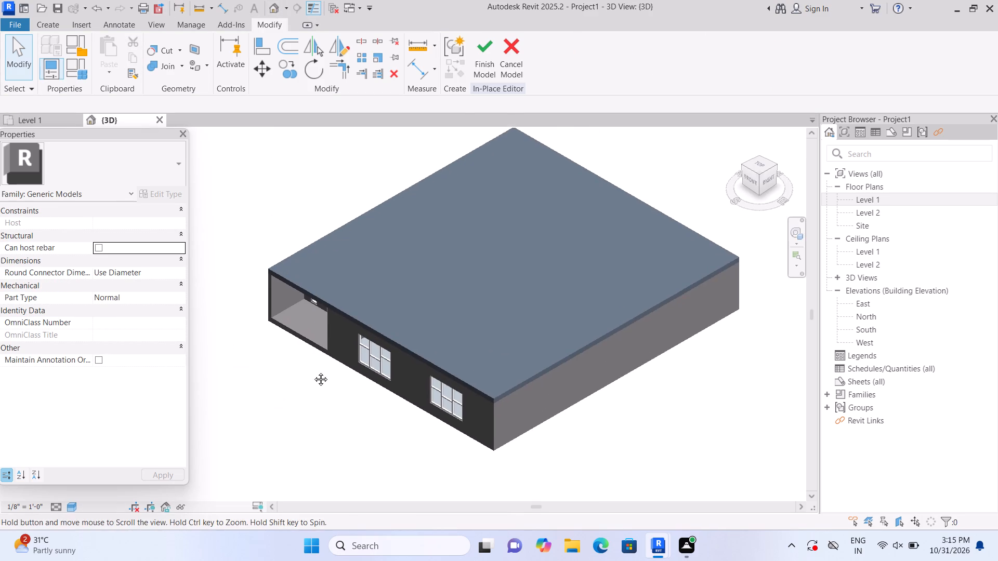
{"action": "middle_click_drag", "start_coordinate": [313, 371], "coordinate": [307, 362]}
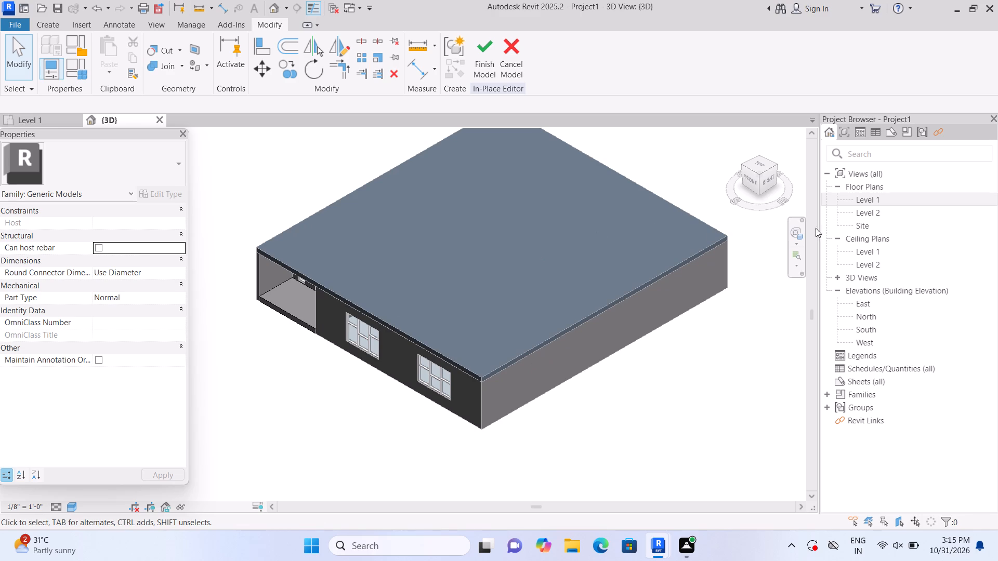
{"action": "double_click", "coordinate": [863, 202]}
{"action": "scroll", "coordinate": [727, 314], "scroll_direction": "down", "scroll_amount": 2}
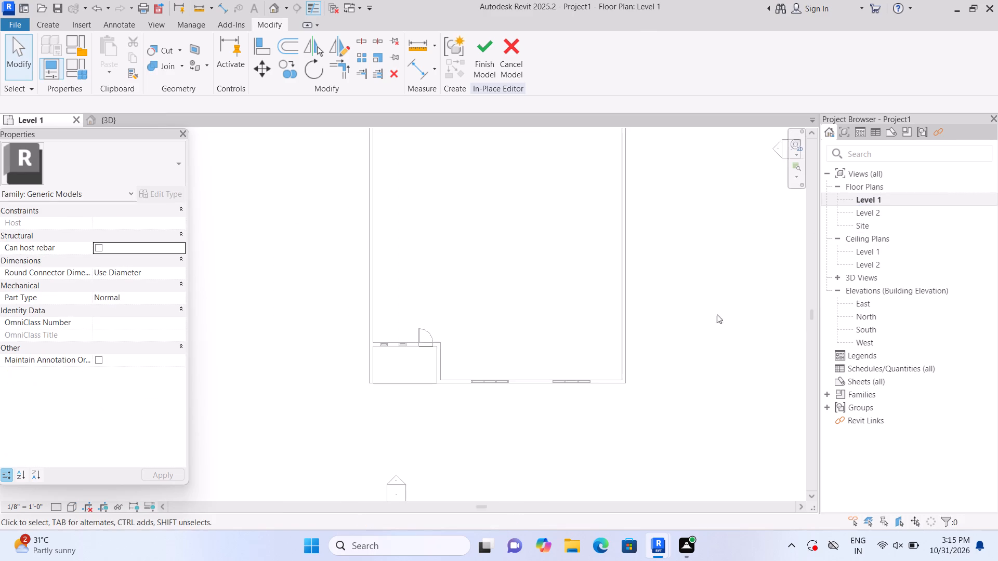
{"action": "middle_click_drag", "start_coordinate": [703, 333], "coordinate": [681, 422]}
{"action": "scroll", "coordinate": [678, 419], "scroll_direction": "up", "scroll_amount": 1}
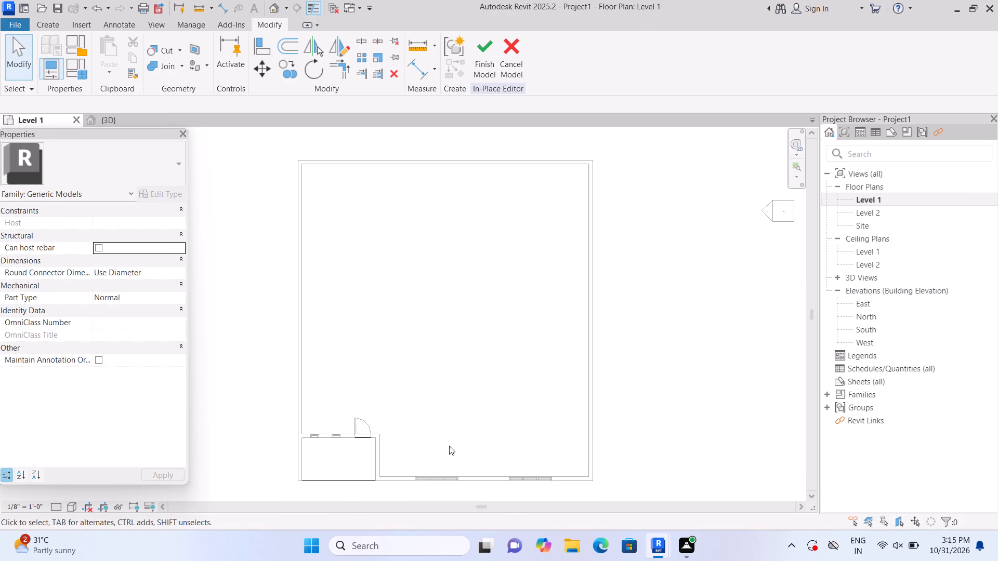
{"action": "middle_click_drag", "start_coordinate": [457, 440], "coordinate": [514, 368]}
{"action": "scroll", "coordinate": [515, 368], "scroll_direction": "up", "scroll_amount": 1}
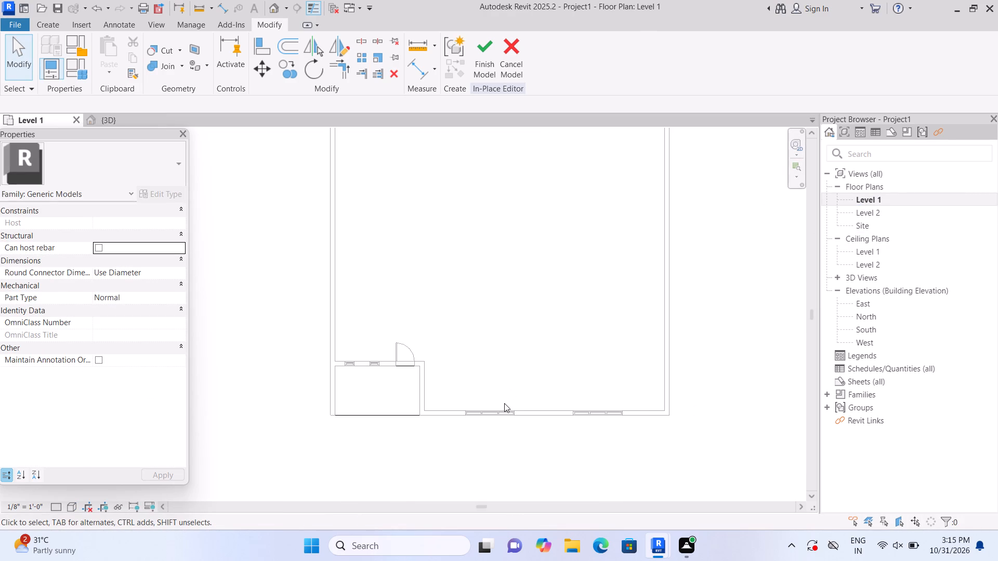
{"action": "scroll", "coordinate": [504, 403], "scroll_direction": "up", "scroll_amount": 1}
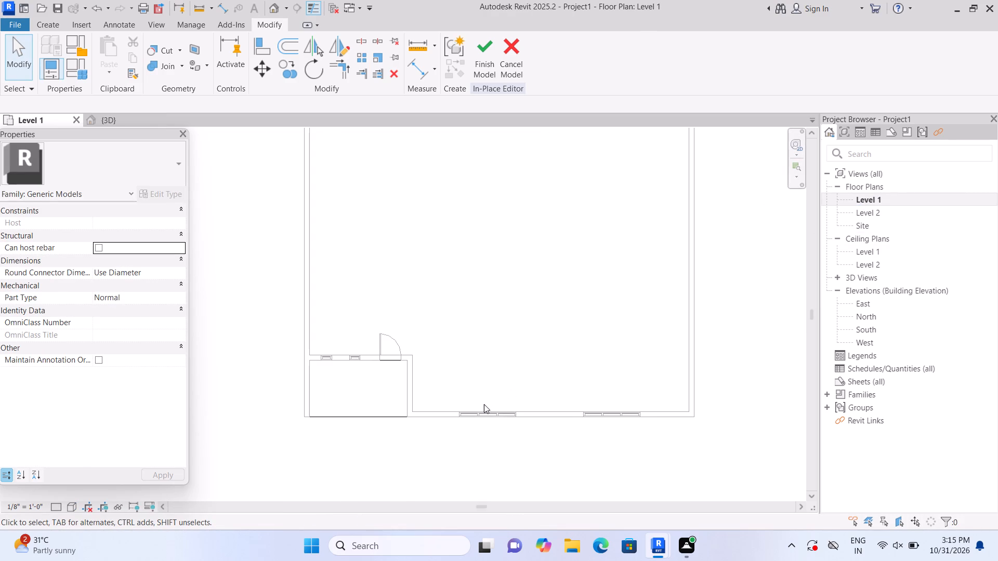
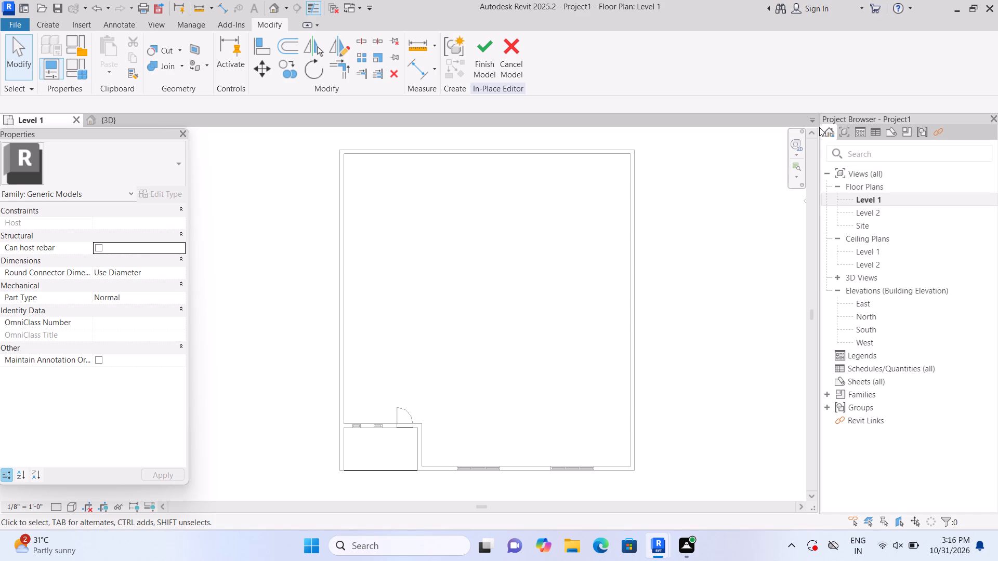
In the 3D view, start a new extrusion and pick the entrance slab's outer front face as its work plane.
{"action": "left_click", "coordinate": [277, 5]}
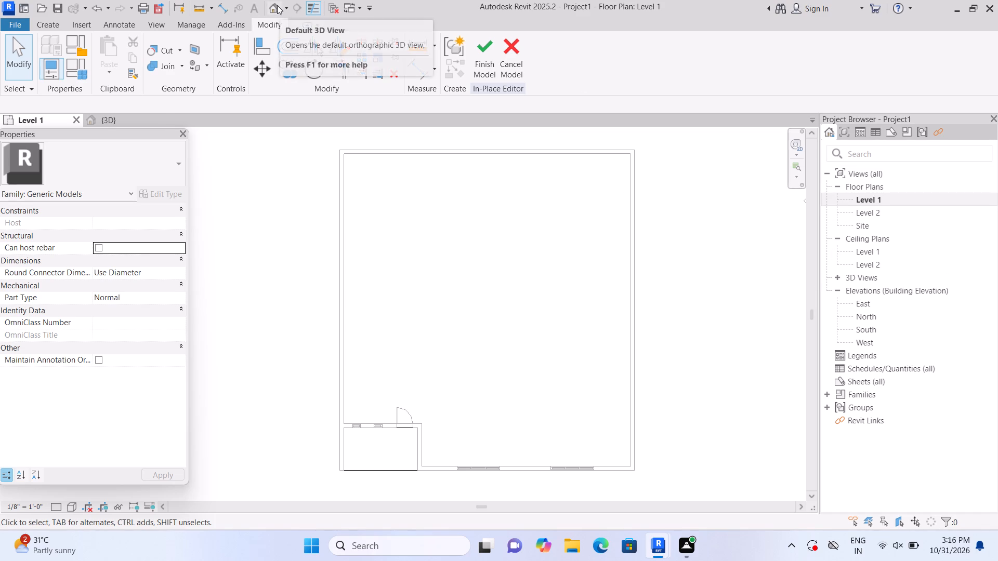
{"action": "scroll", "coordinate": [375, 499], "scroll_direction": "up", "scroll_amount": 3}
{"action": "middle_click_drag", "start_coordinate": [365, 451], "coordinate": [398, 515]}
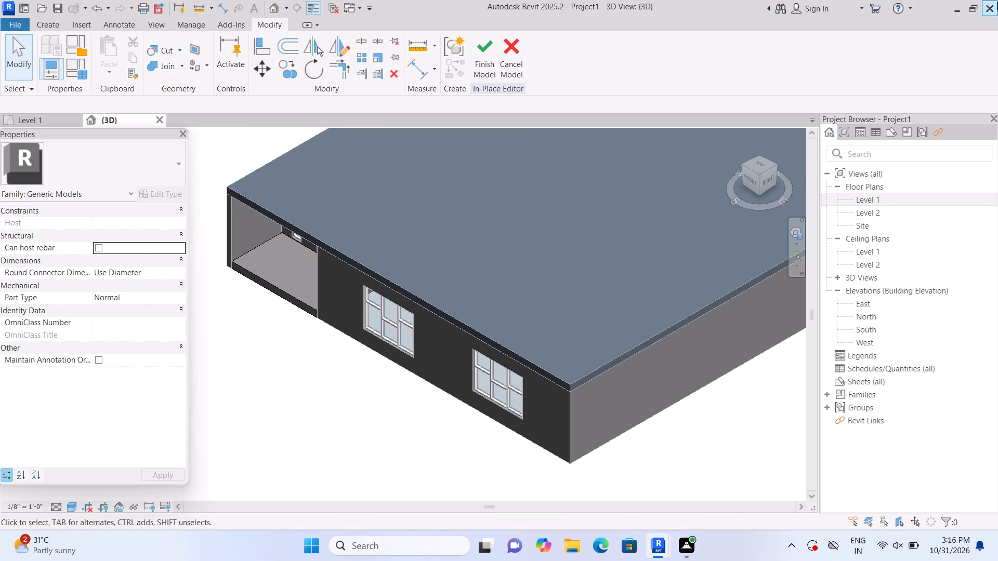
{"action": "left_click", "coordinate": [53, 20]}
{"action": "left_click", "coordinate": [113, 50]}
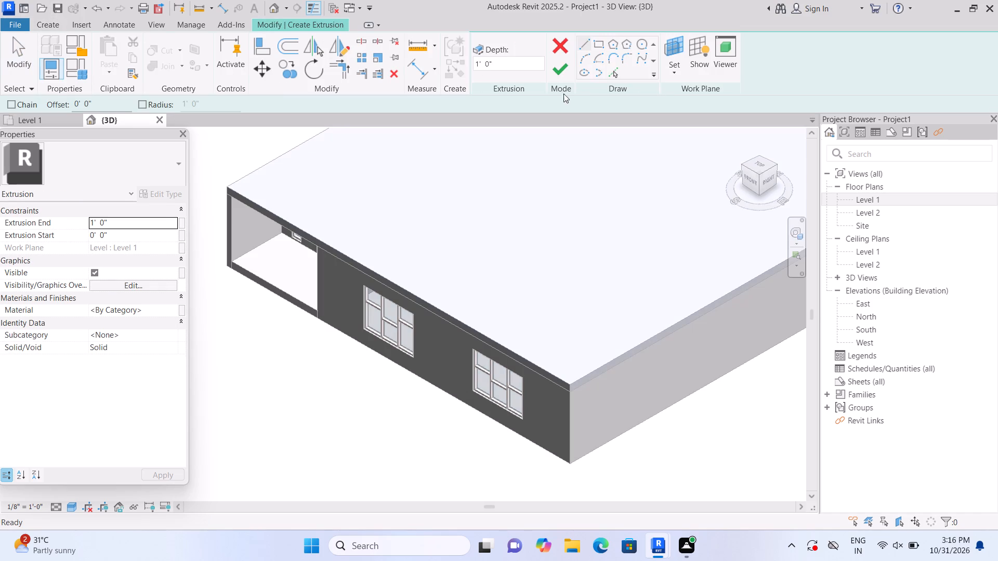
{"action": "left_click", "coordinate": [674, 68]}
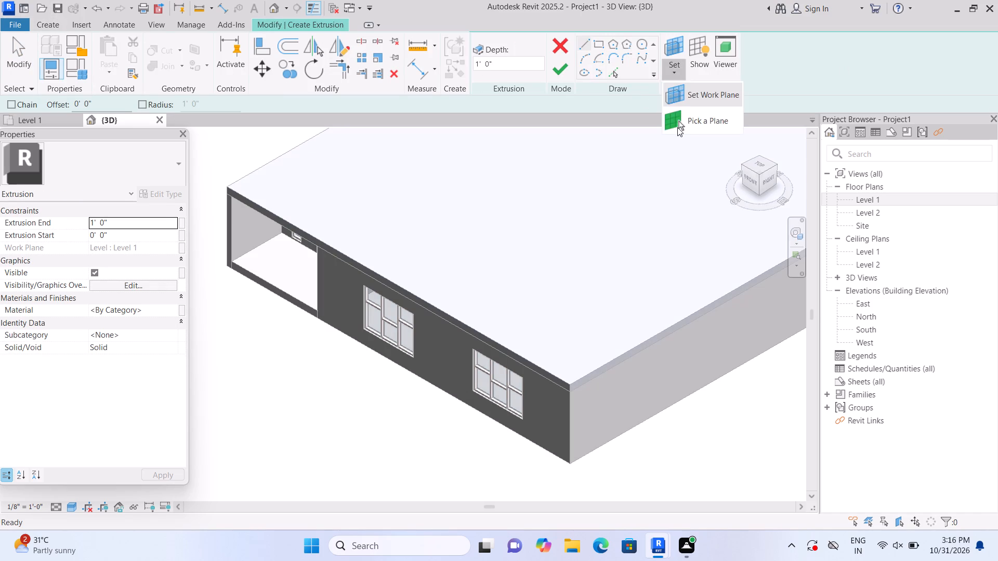
{"action": "left_click", "coordinate": [677, 127]}
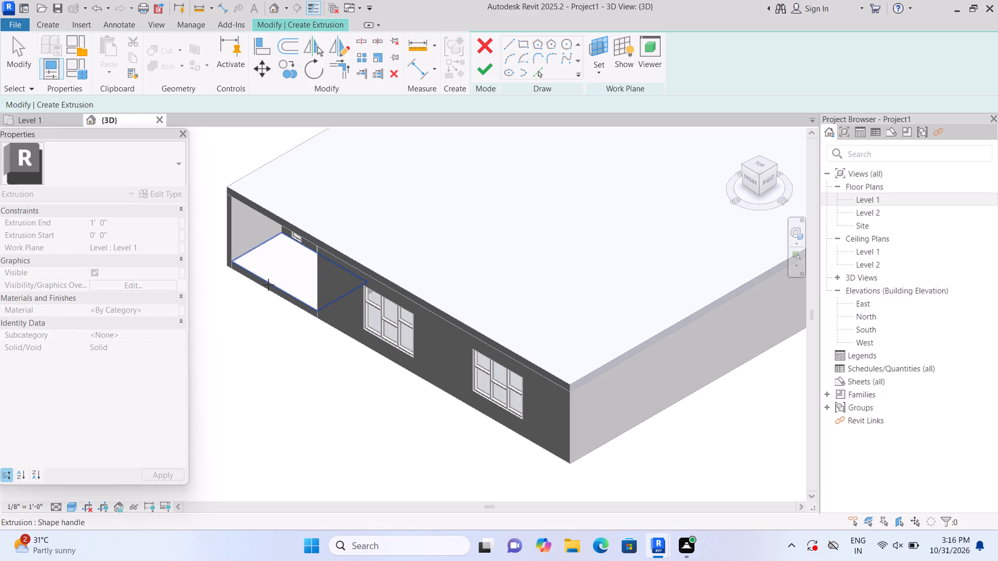
{"action": "middle_click_drag", "start_coordinate": [283, 307], "coordinate": [347, 295]}
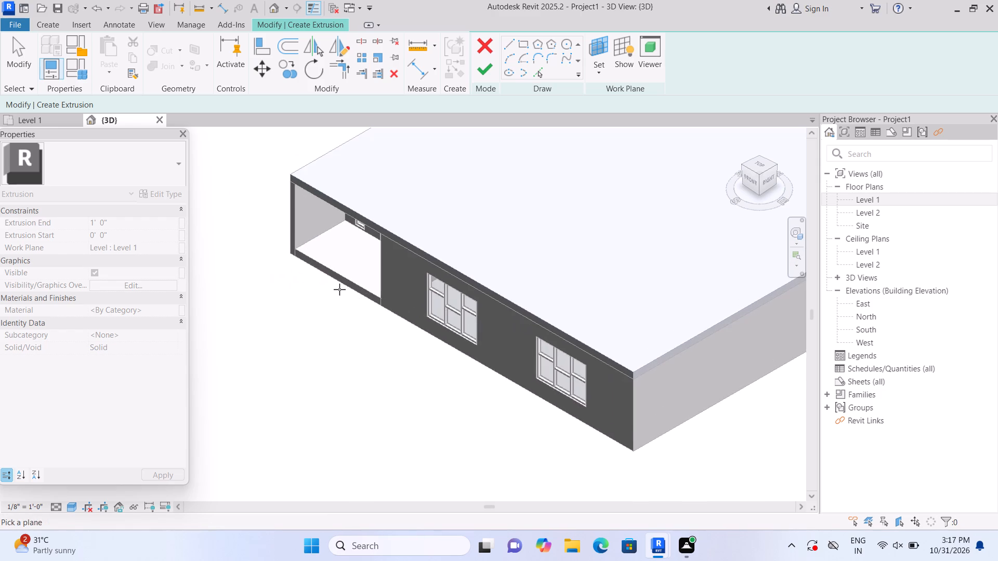
{"action": "scroll", "coordinate": [339, 285], "scroll_direction": "up", "scroll_amount": 5}
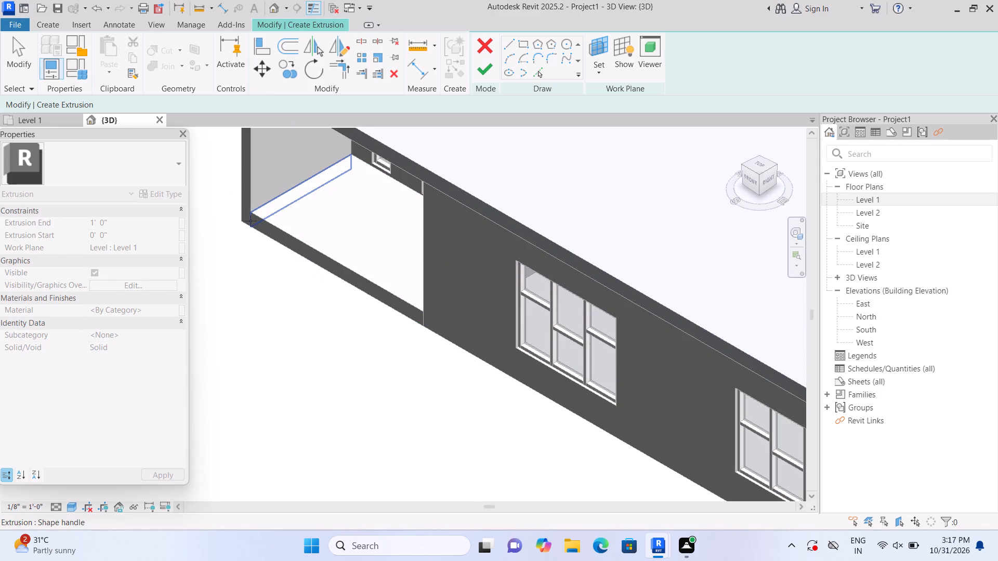
{"action": "scroll", "coordinate": [267, 251], "scroll_direction": "up", "scroll_amount": 3}
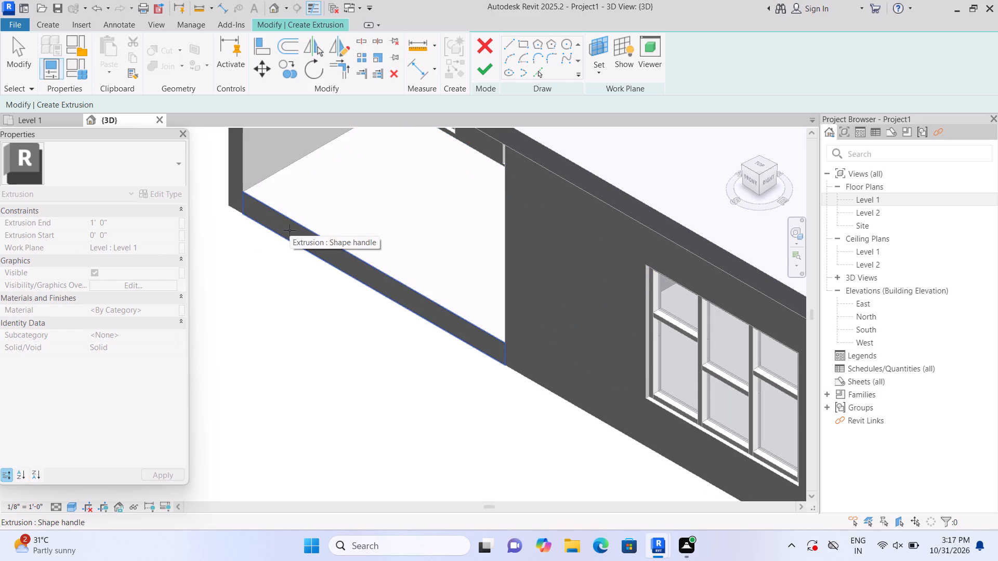
{"action": "left_click", "coordinate": [290, 230]}
Extrude a 14'-6" by 1'-0" rectangle 1'-0" outward from the slab's front face, starting at the building's outer wall corner.
{"action": "left_click", "coordinate": [595, 45]}
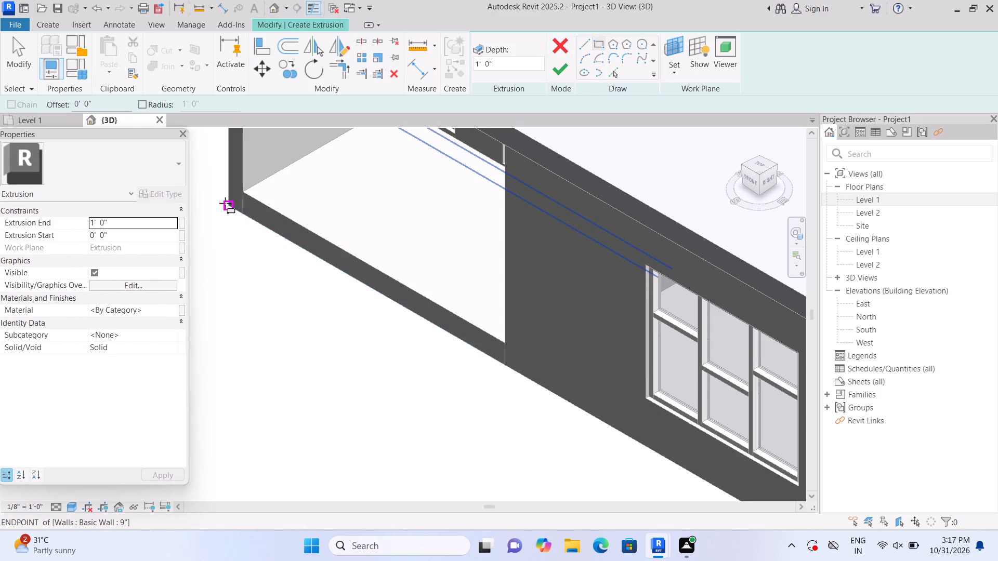
{"action": "scroll", "coordinate": [225, 203], "scroll_direction": "up", "scroll_amount": 8}
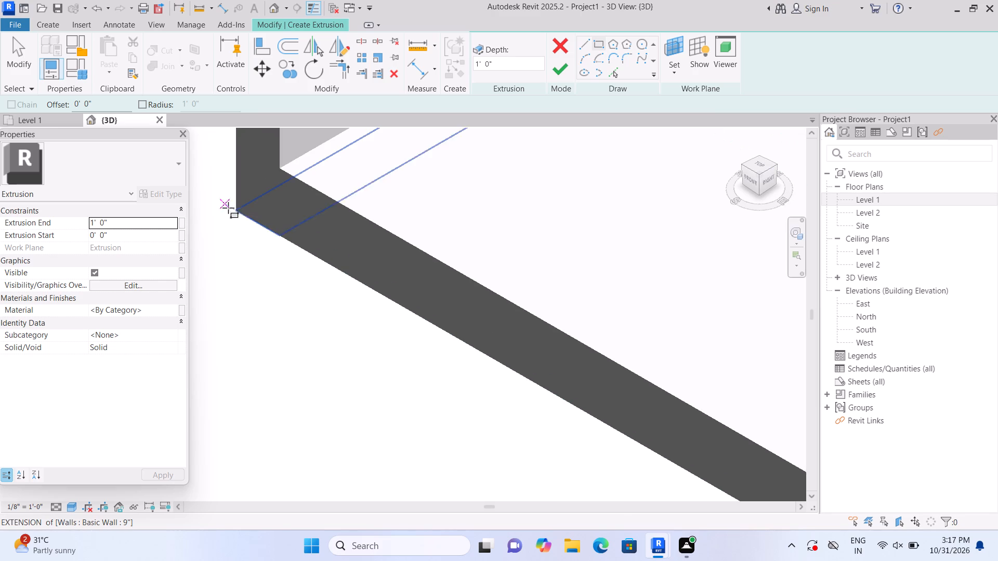
{"action": "left_click", "coordinate": [238, 214]}
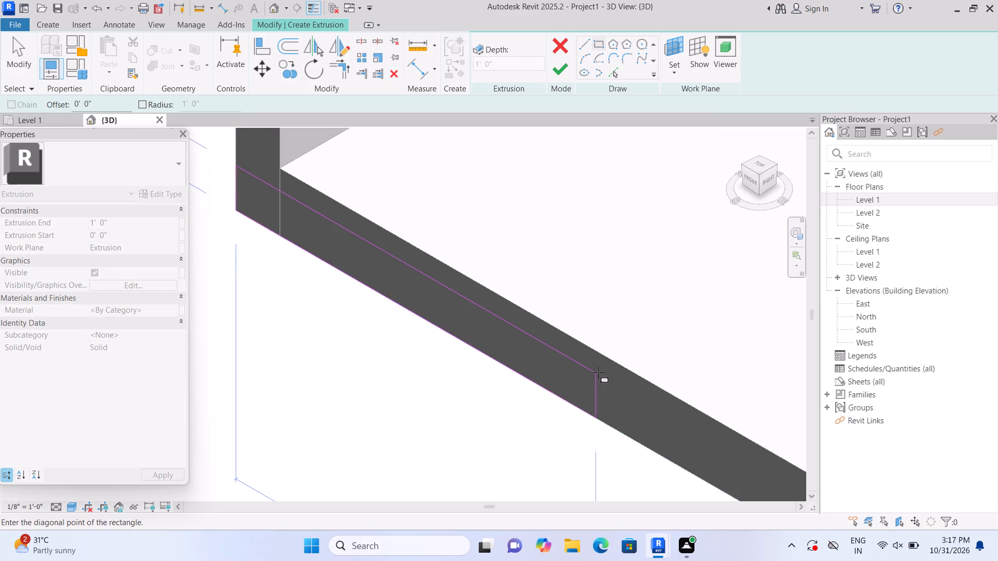
{"action": "middle_click_drag", "start_coordinate": [619, 379], "coordinate": [450, 250]}
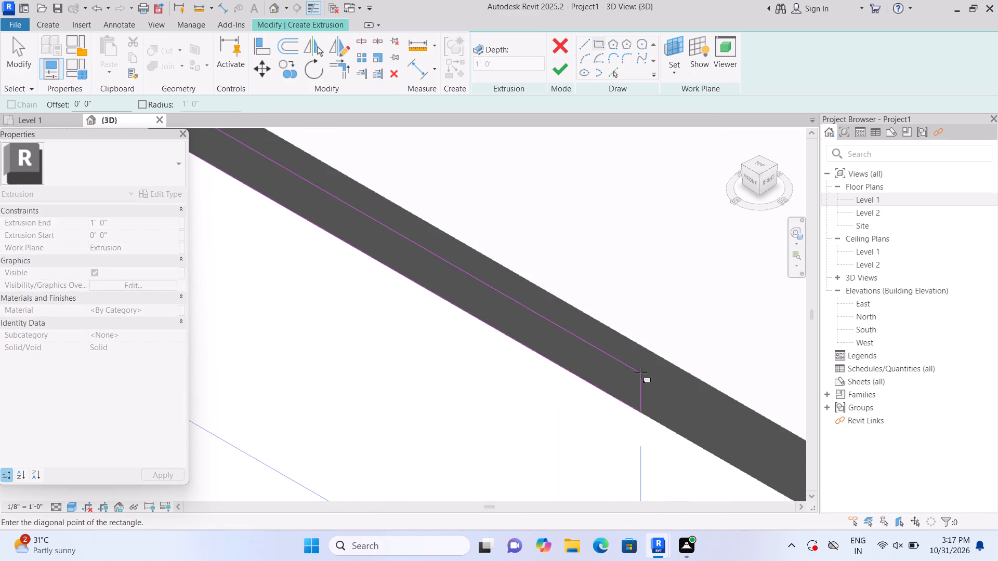
{"action": "middle_click_drag", "start_coordinate": [609, 353], "coordinate": [455, 239]}
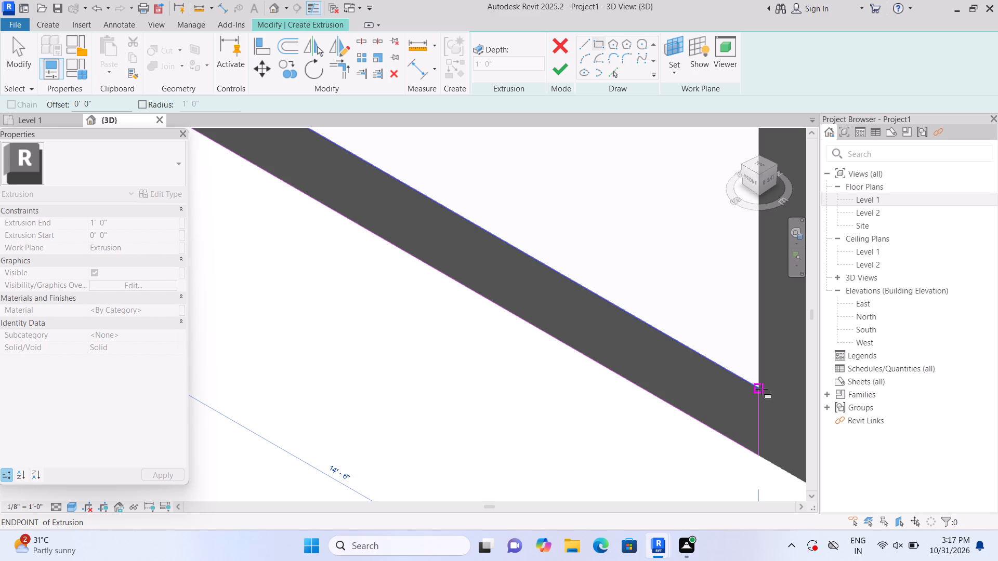
{"action": "scroll", "coordinate": [761, 389], "scroll_direction": "down", "scroll_amount": 6}
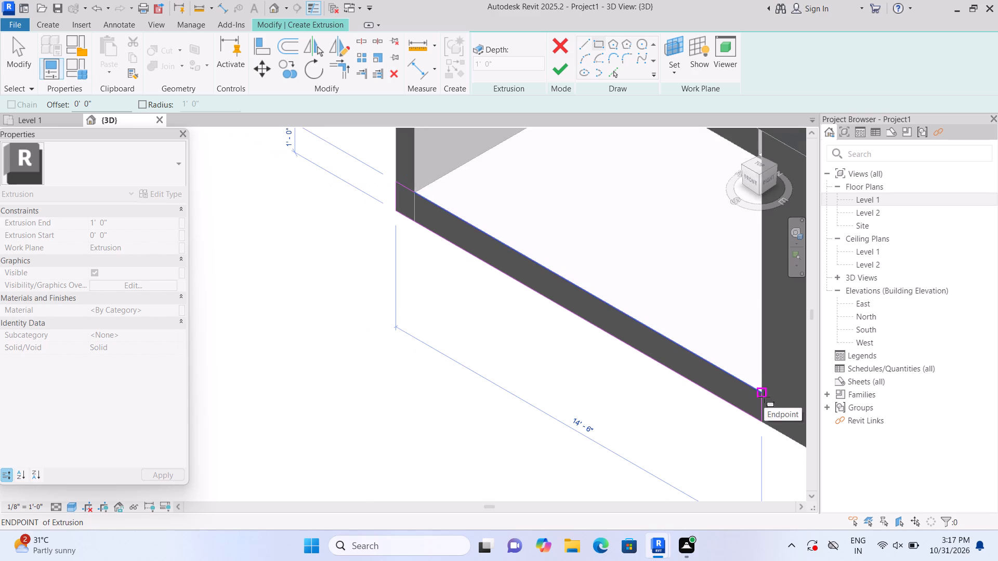
{"action": "middle_click_drag", "start_coordinate": [764, 397], "coordinate": [614, 377]}
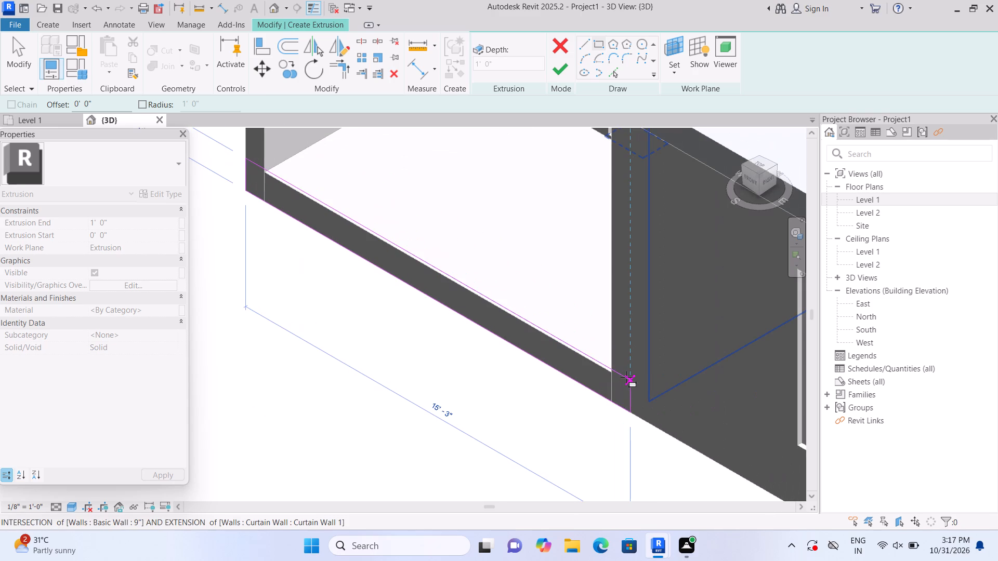
{"action": "scroll", "coordinate": [624, 385], "scroll_direction": "up", "scroll_amount": 1}
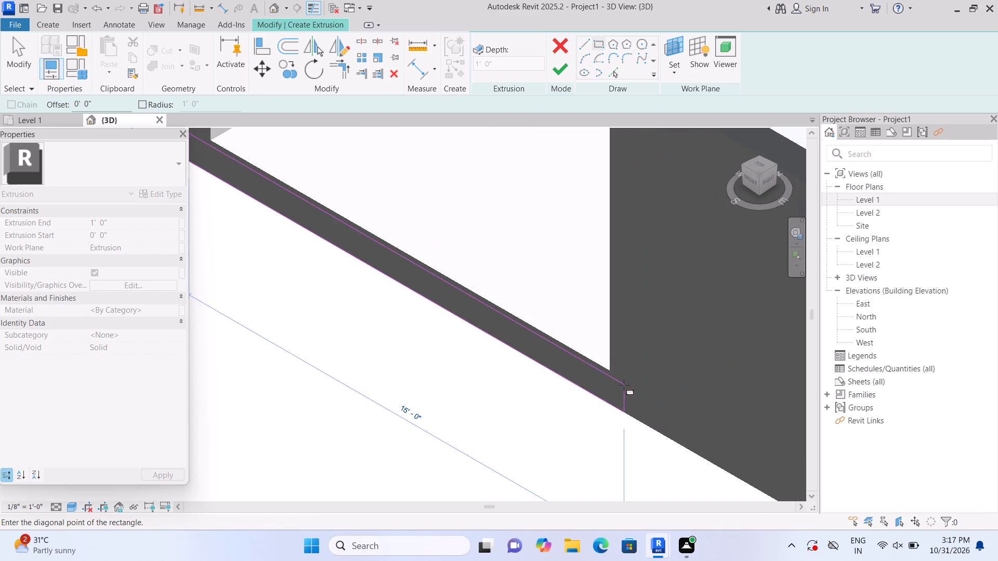
{"action": "scroll", "coordinate": [624, 385], "scroll_direction": "up", "scroll_amount": 1}
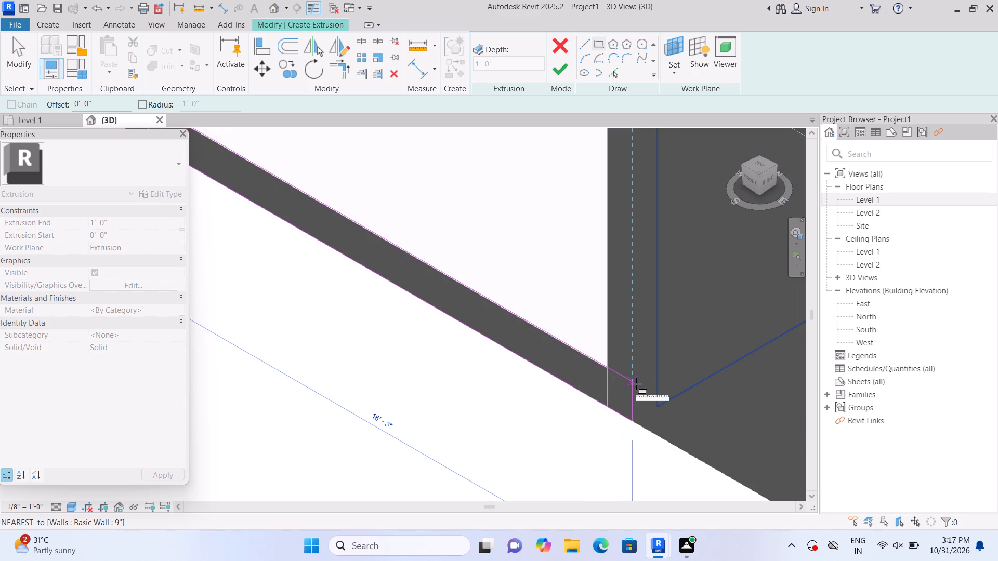
{"action": "left_click", "coordinate": [610, 371]}
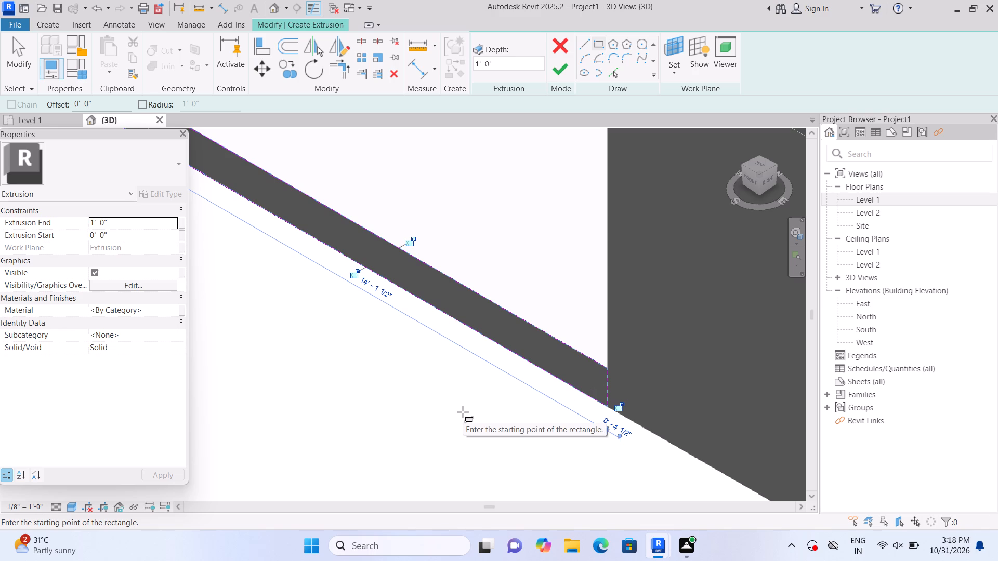
{"action": "middle_click_drag", "start_coordinate": [463, 412], "coordinate": [508, 446]}
{"action": "scroll", "coordinate": [509, 446], "scroll_direction": "down", "scroll_amount": 1}
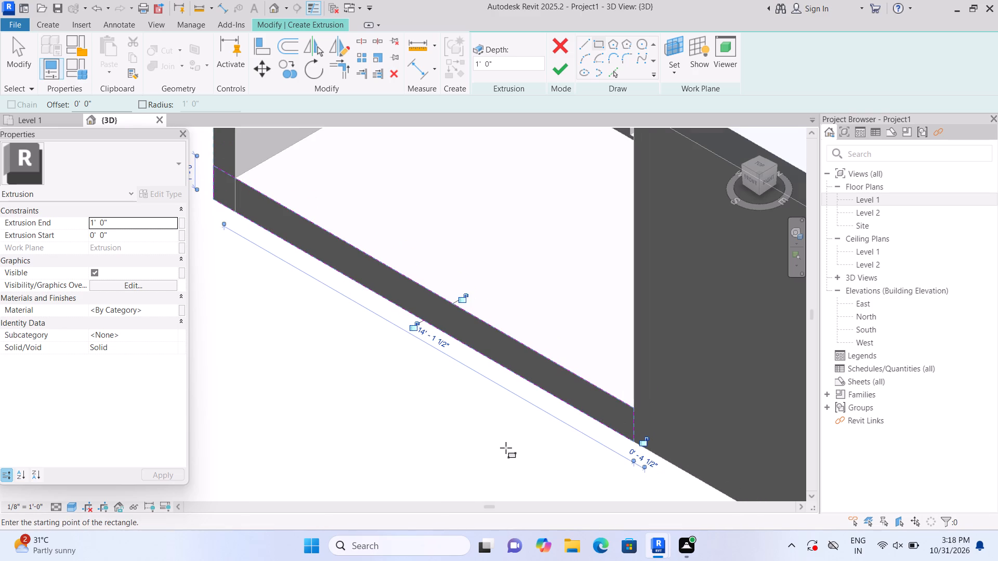
{"action": "scroll", "coordinate": [506, 448], "scroll_direction": "down", "scroll_amount": 3}
{"action": "scroll", "coordinate": [505, 448], "scroll_direction": "up", "scroll_amount": 3}
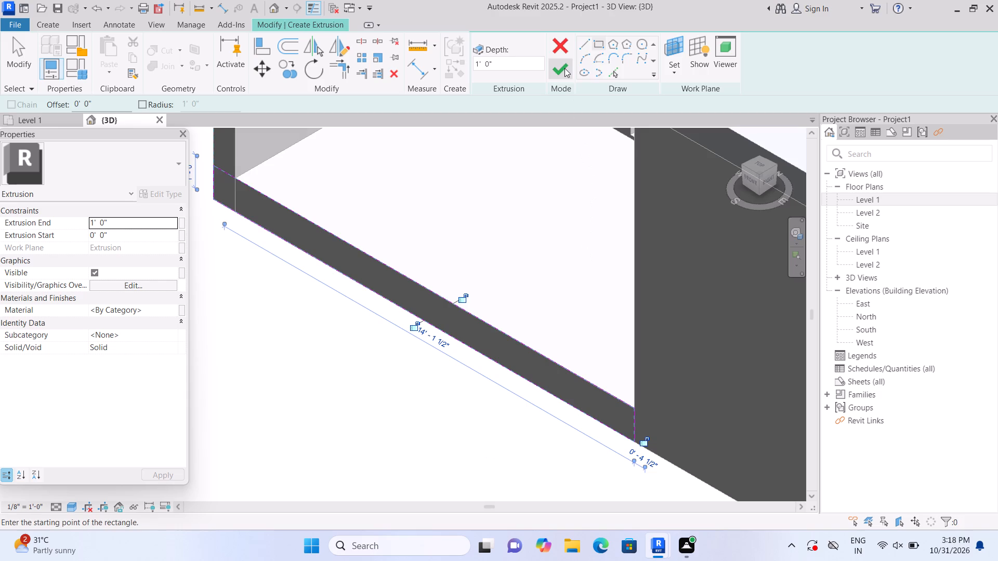
{"action": "left_click", "coordinate": [564, 68]}
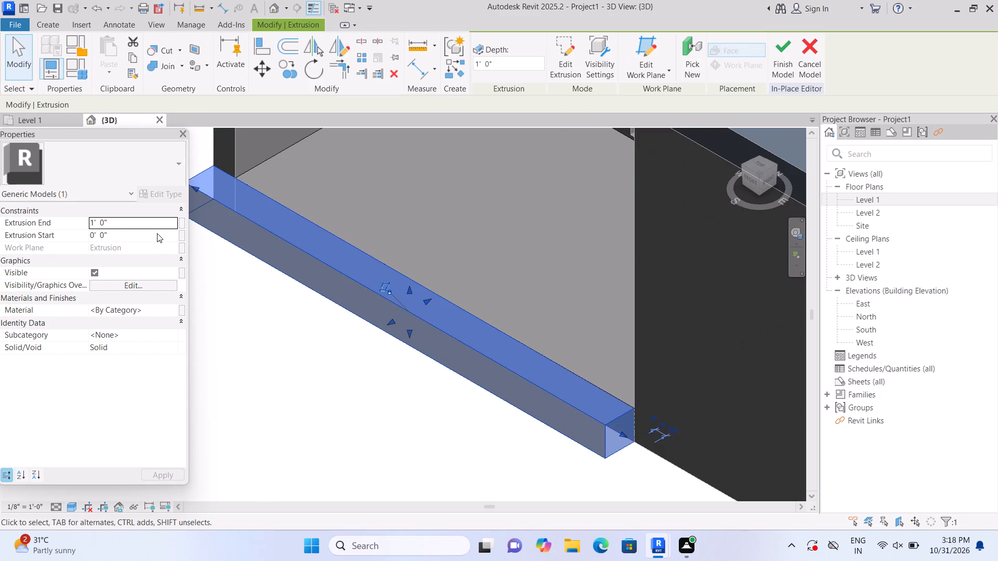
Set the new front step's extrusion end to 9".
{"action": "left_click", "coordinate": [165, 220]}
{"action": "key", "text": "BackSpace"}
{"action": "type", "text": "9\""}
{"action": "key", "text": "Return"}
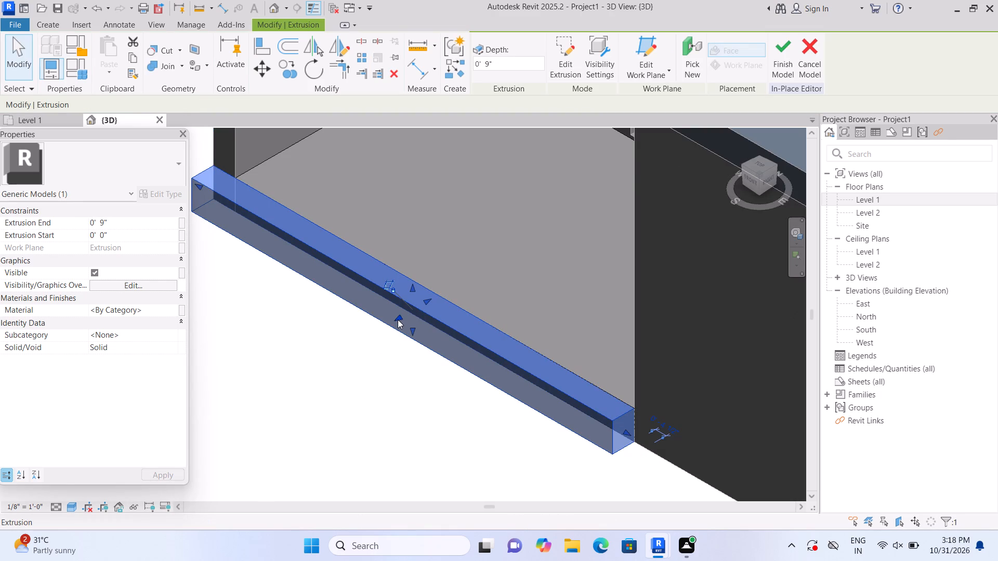
Stretch the front step's outer face outward to a depth of about 1'-1 1/2".
{"action": "left_click_drag", "start_coordinate": [398, 316], "coordinate": [390, 320]}
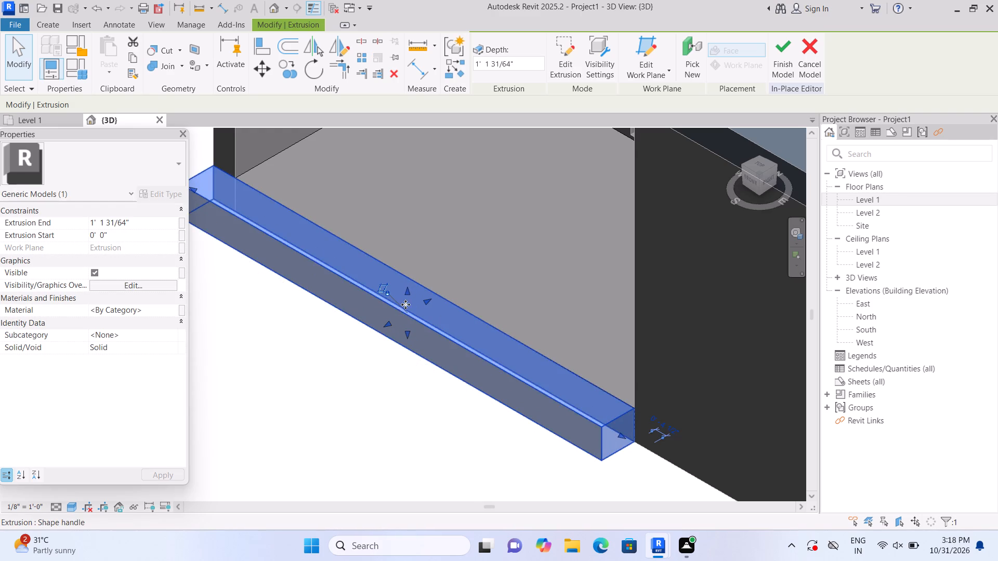
Lower the front step's top face below the entrance slab's top, to about half the slab's height.
{"action": "left_click_drag", "start_coordinate": [407, 288], "coordinate": [406, 301]}
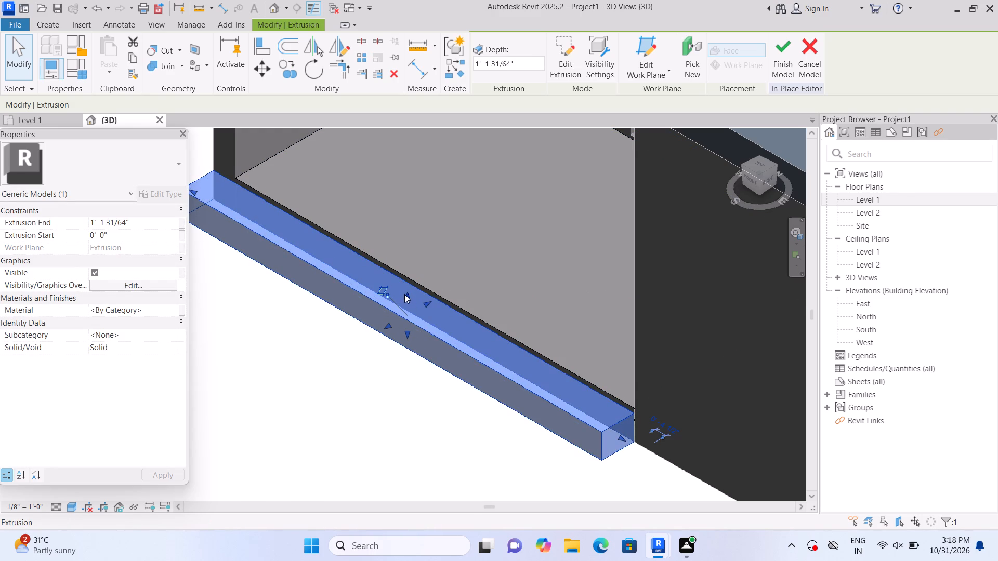
{"action": "left_click_drag", "start_coordinate": [406, 295], "coordinate": [406, 306]}
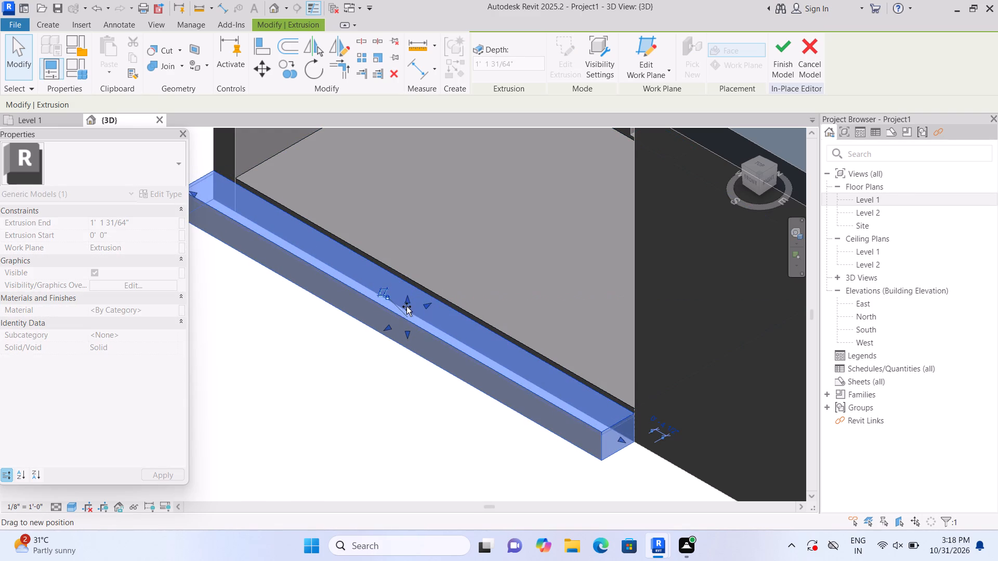
{"action": "left_click_drag", "start_coordinate": [406, 306], "coordinate": [406, 308]}
{"action": "left_click", "coordinate": [406, 308]}
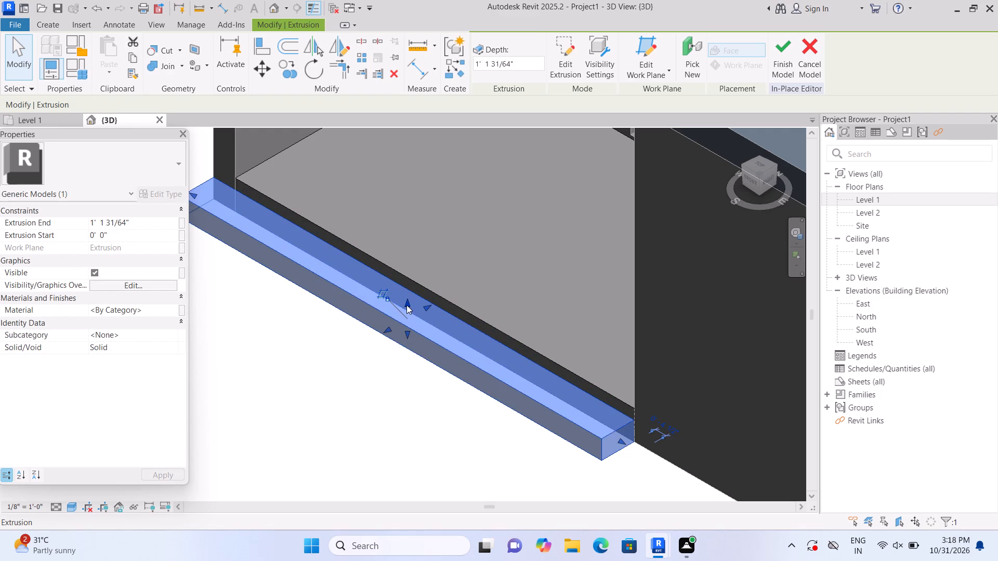
{"action": "left_click", "coordinate": [405, 303]}
{"action": "double_click", "coordinate": [379, 395]}
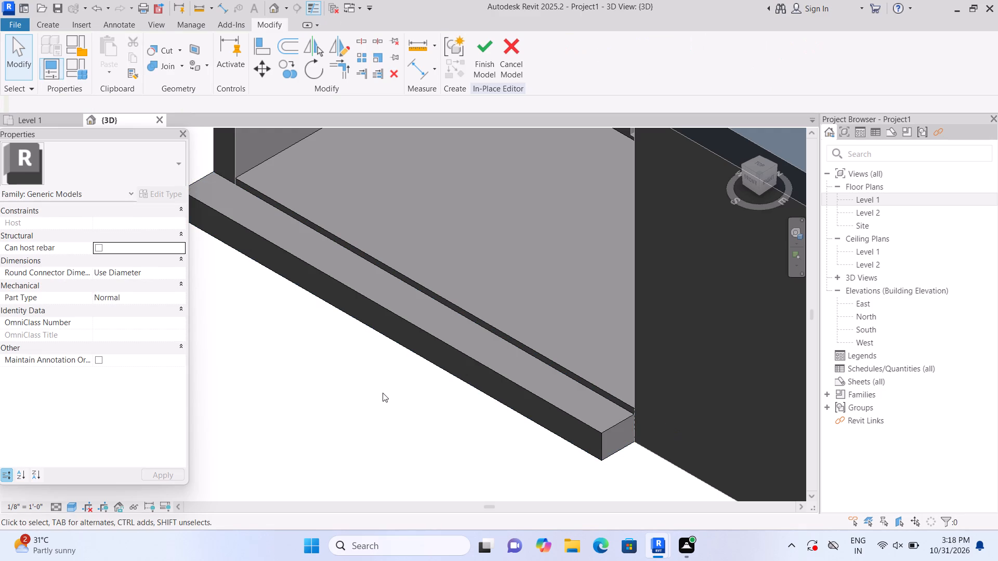
{"action": "left_click", "coordinate": [425, 338]}
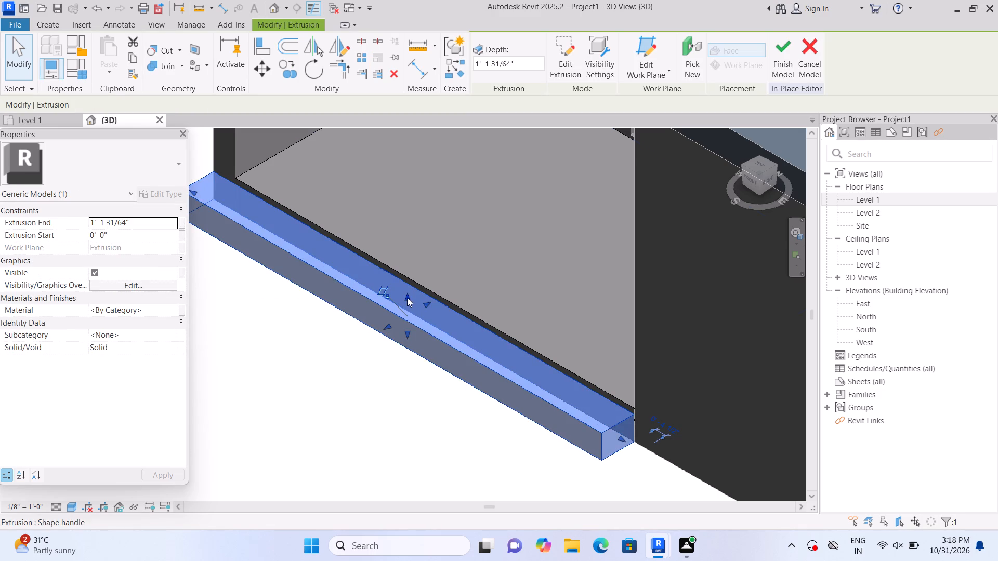
{"action": "left_click_drag", "start_coordinate": [407, 298], "coordinate": [405, 304]}
{"action": "double_click", "coordinate": [396, 396]}
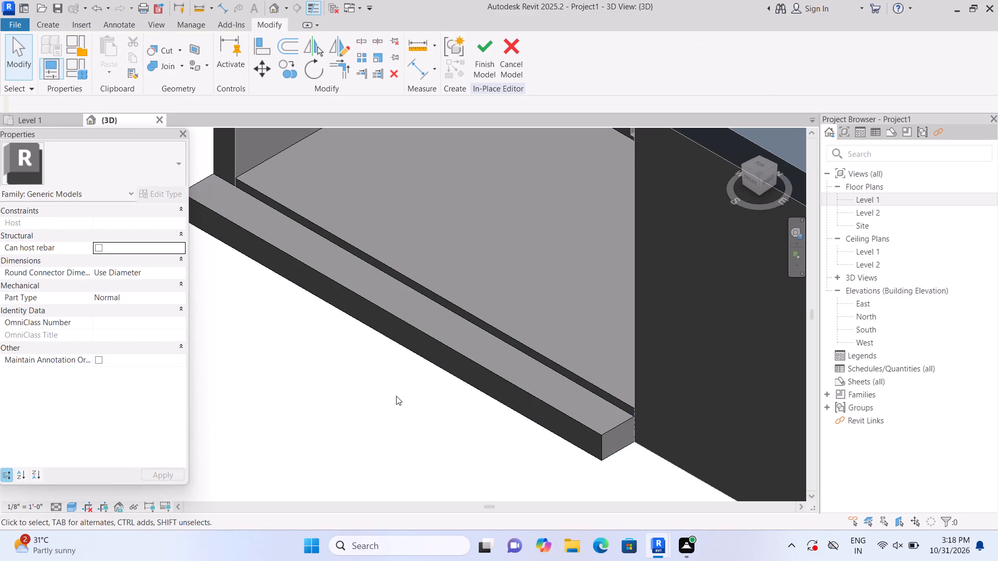
{"action": "scroll", "coordinate": [396, 396], "scroll_direction": "down", "scroll_amount": 3}
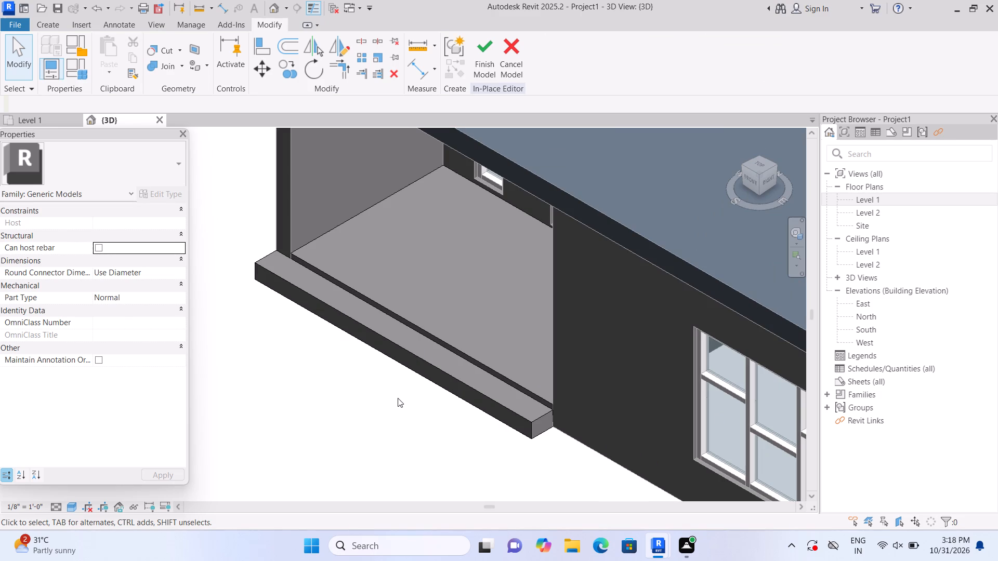
{"action": "middle_click_drag", "start_coordinate": [398, 411], "coordinate": [404, 377]}
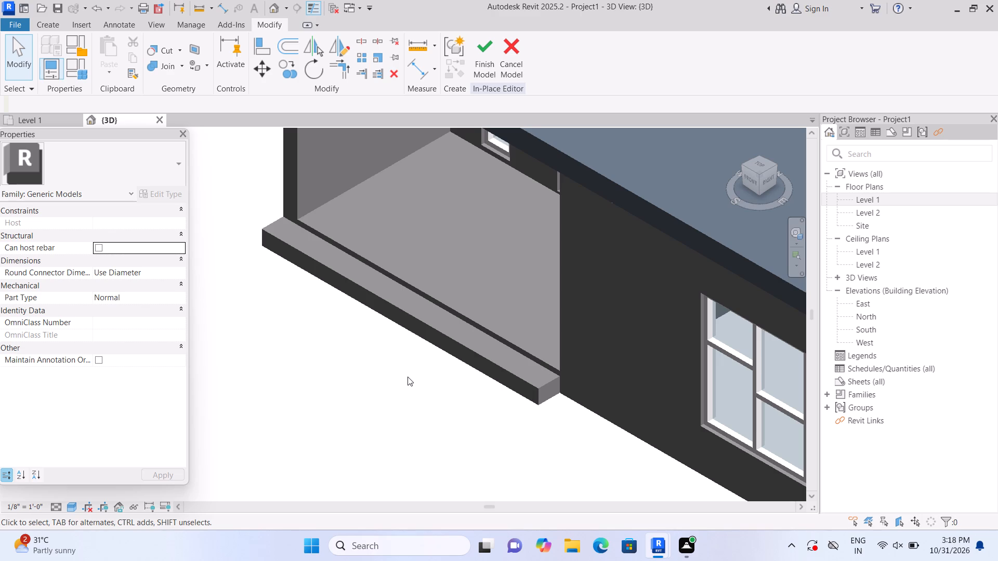
{"action": "left_click", "coordinate": [343, 267]}
{"action": "scroll", "coordinate": [343, 267], "scroll_direction": "up", "scroll_amount": 1}
{"action": "left_click_drag", "start_coordinate": [420, 302], "coordinate": [419, 309]}
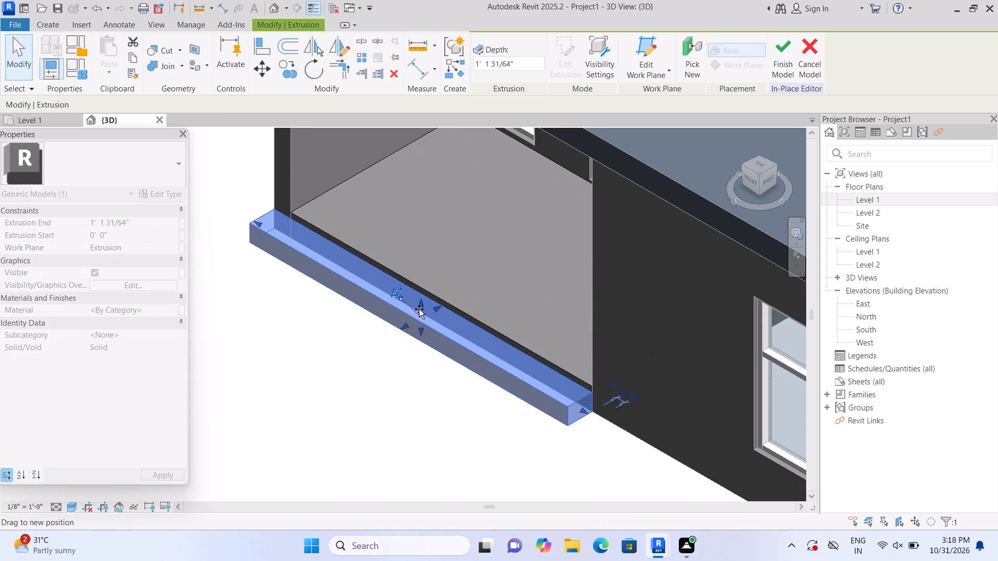
{"action": "left_click_drag", "start_coordinate": [419, 309], "coordinate": [418, 310]}
{"action": "left_click", "coordinate": [418, 310]}
{"action": "left_click", "coordinate": [400, 391]}
Extrude a 14'-6" by 4 1/2" rectangle 1'-0" outward from the first front step's outer face, tracing that face corner to corner.
{"action": "middle_click_drag", "start_coordinate": [391, 389], "coordinate": [381, 377]}
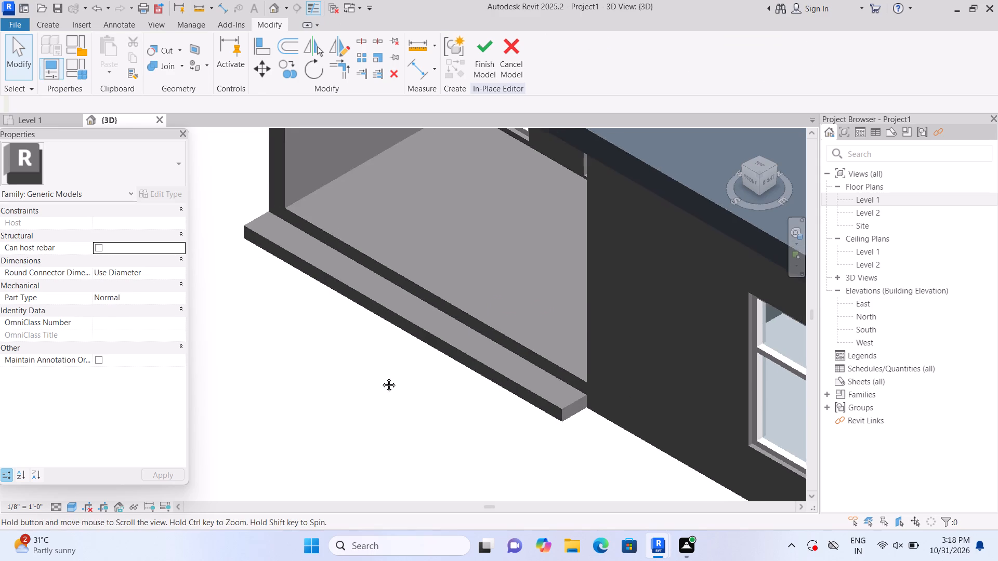
{"action": "middle_click_drag", "start_coordinate": [381, 377], "coordinate": [377, 362]}
{"action": "scroll", "coordinate": [377, 364], "scroll_direction": "up", "scroll_amount": 1}
{"action": "left_click", "coordinate": [50, 28]}
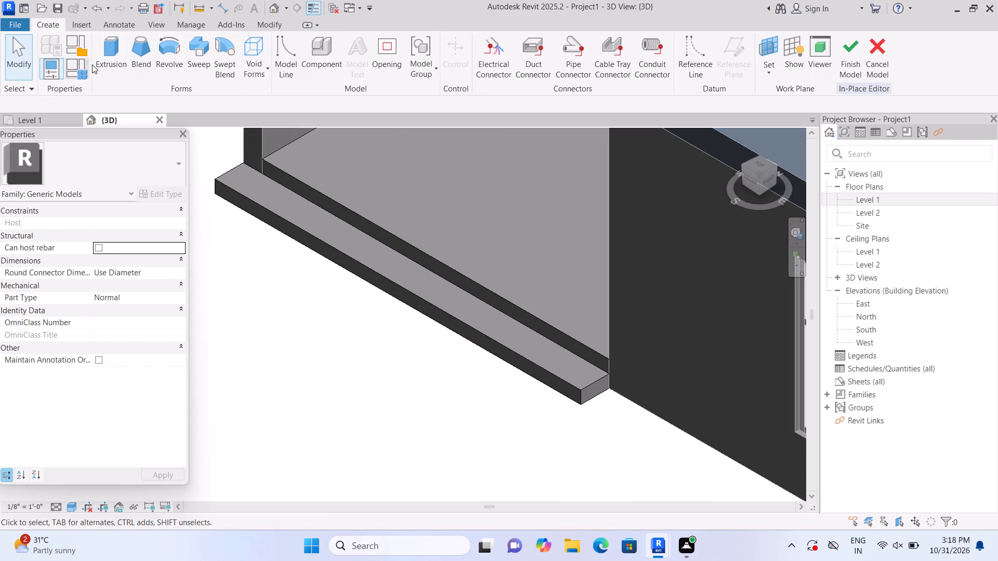
{"action": "left_click", "coordinate": [94, 66]}
{"action": "left_click", "coordinate": [672, 77]}
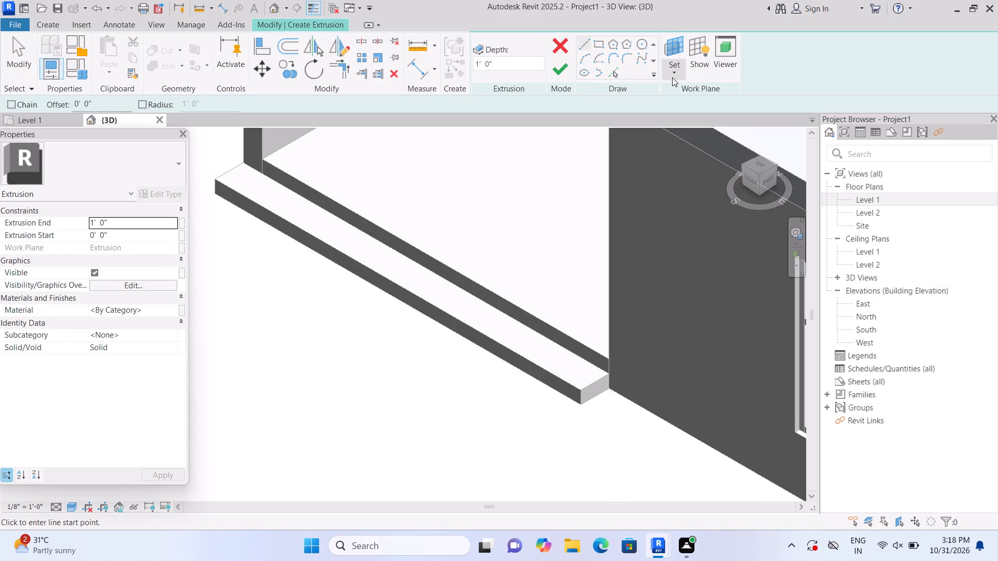
{"action": "left_click", "coordinate": [680, 112]}
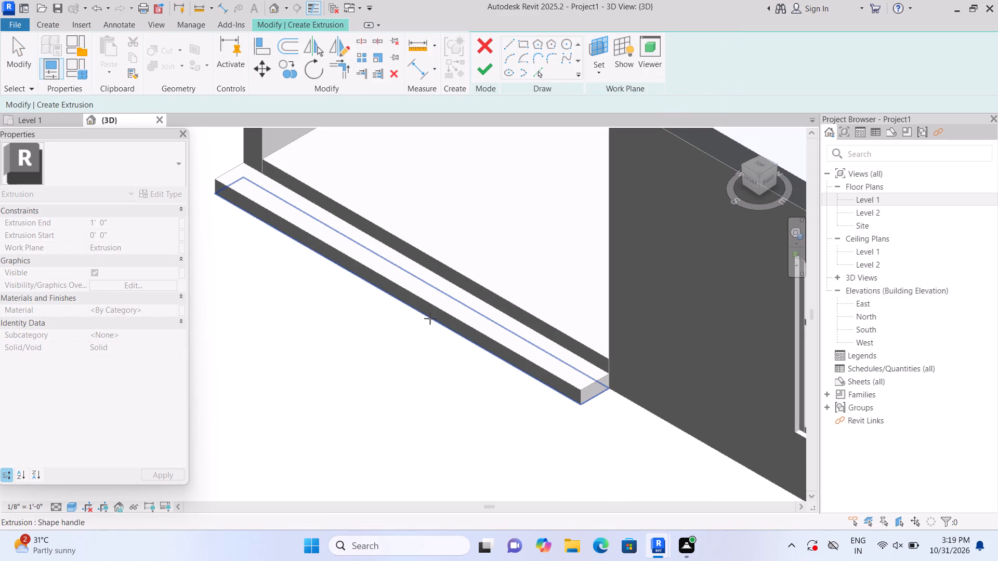
{"action": "scroll", "coordinate": [404, 311], "scroll_direction": "up", "scroll_amount": 4}
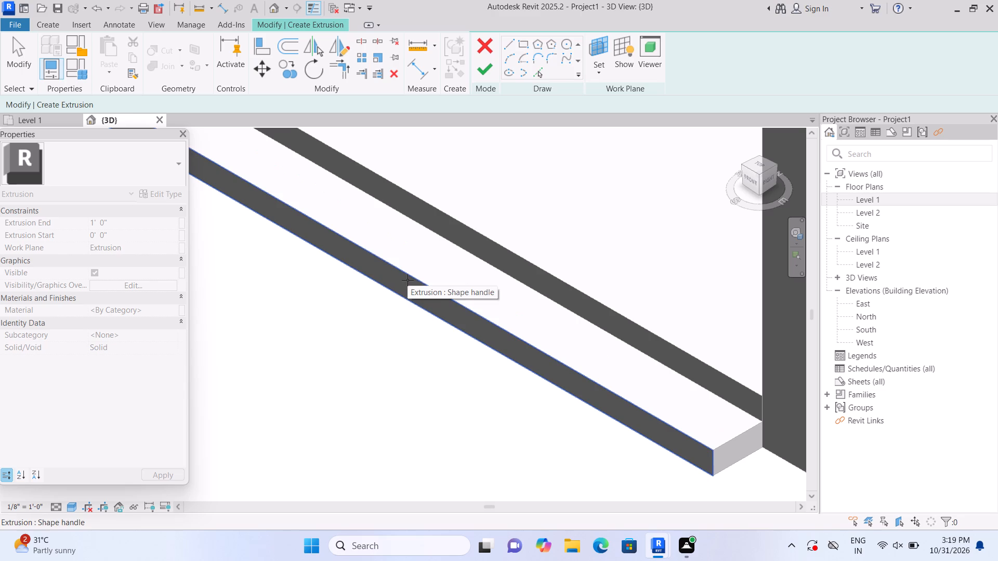
{"action": "double_click", "coordinate": [408, 280]}
{"action": "left_click", "coordinate": [597, 41]}
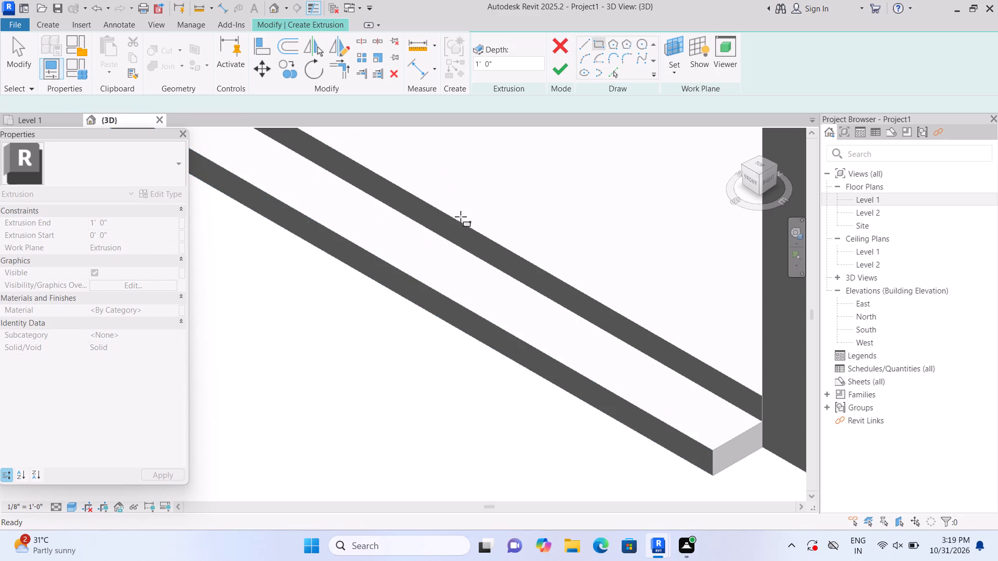
{"action": "middle_click_drag", "start_coordinate": [356, 290], "coordinate": [383, 302]}
{"action": "scroll", "coordinate": [383, 290], "scroll_direction": "down", "scroll_amount": 2}
{"action": "scroll", "coordinate": [321, 266], "scroll_direction": "down", "scroll_amount": 1}
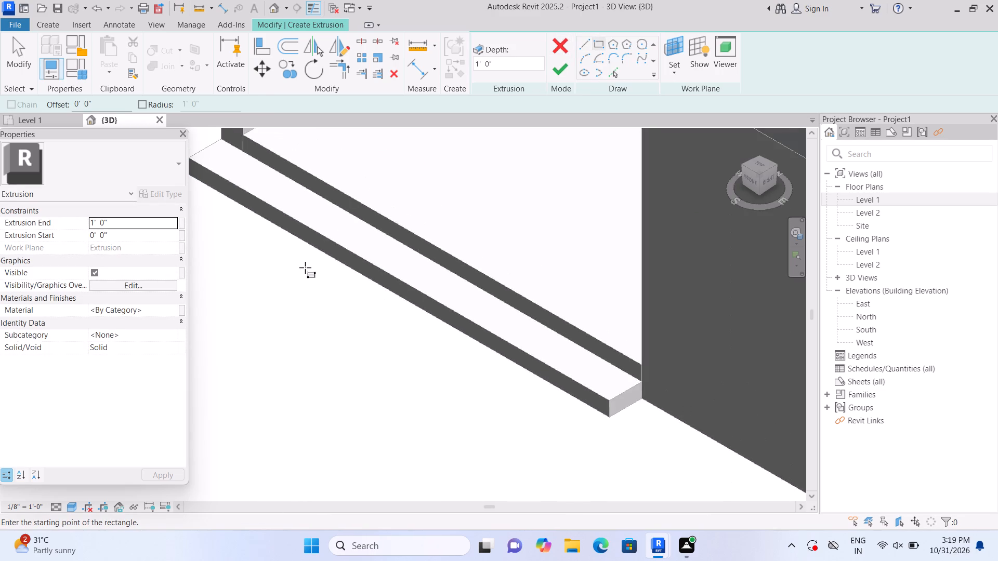
{"action": "middle_click_drag", "start_coordinate": [305, 268], "coordinate": [375, 327]}
{"action": "left_click", "coordinate": [261, 214]}
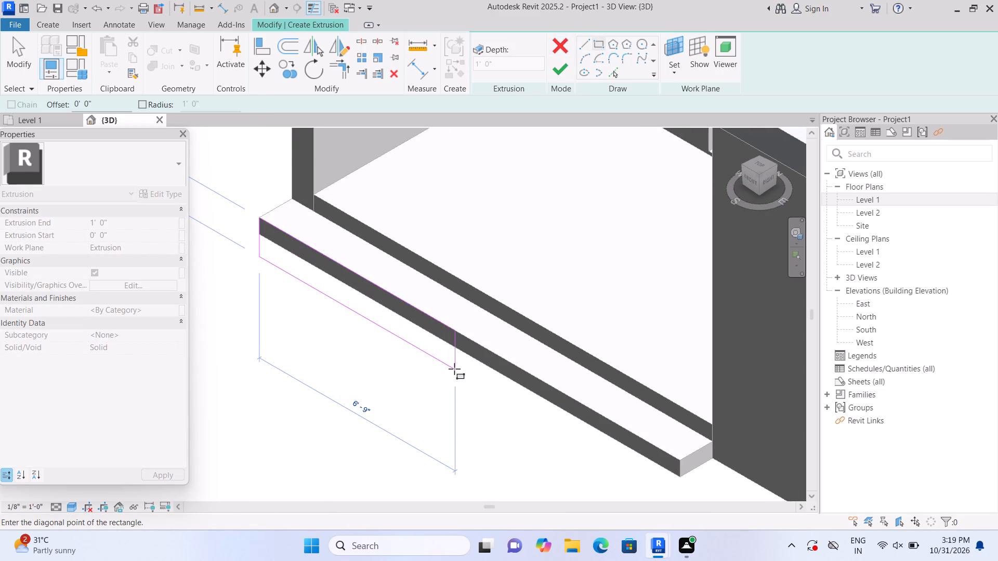
{"action": "key", "text": "Escape"}
{"action": "scroll", "coordinate": [274, 286], "scroll_direction": "up", "scroll_amount": 4}
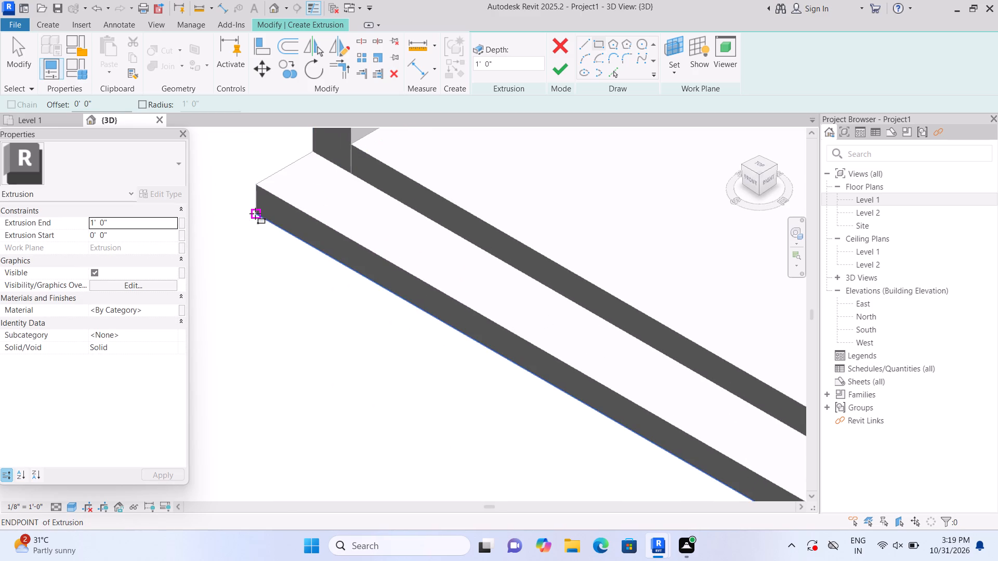
{"action": "left_click", "coordinate": [255, 213]}
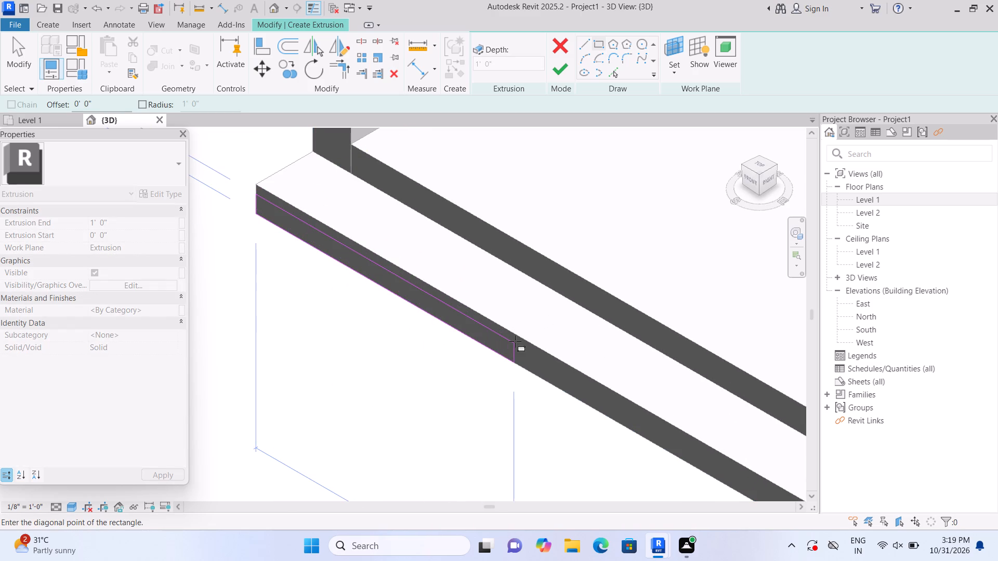
{"action": "middle_click_drag", "start_coordinate": [515, 342], "coordinate": [264, 277]}
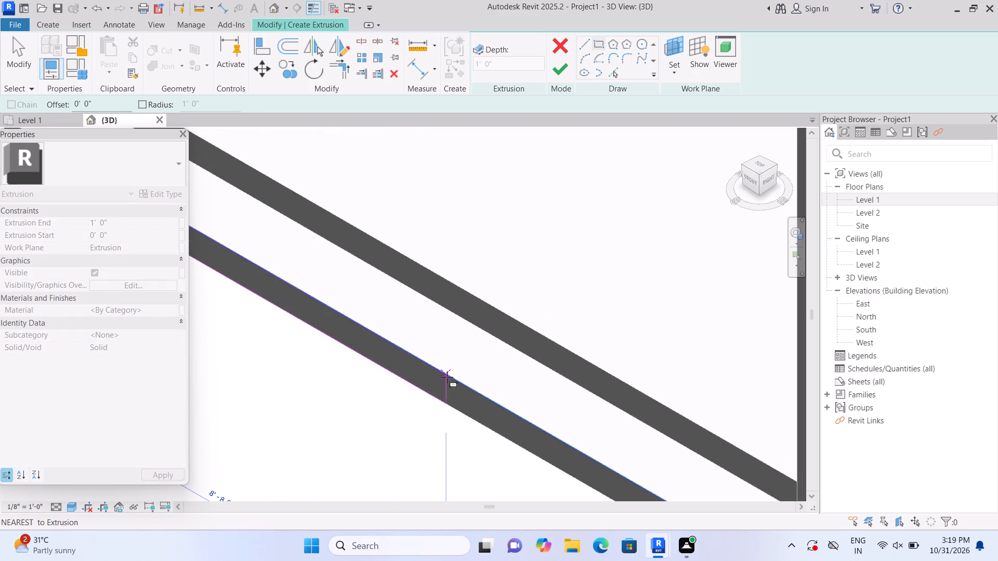
{"action": "middle_click_drag", "start_coordinate": [447, 377], "coordinate": [399, 239]}
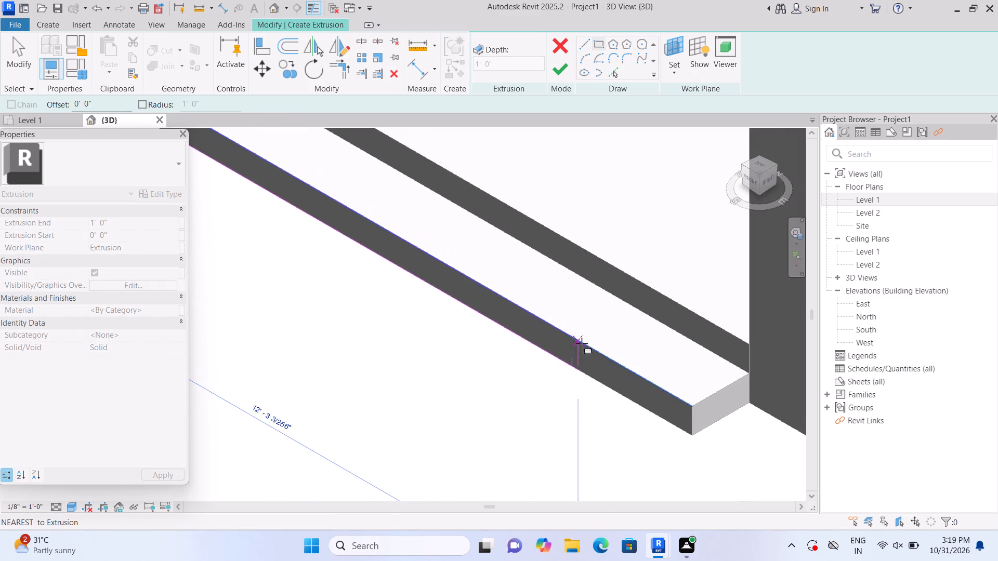
{"action": "left_click", "coordinate": [695, 405]}
{"action": "left_click", "coordinate": [560, 59]}
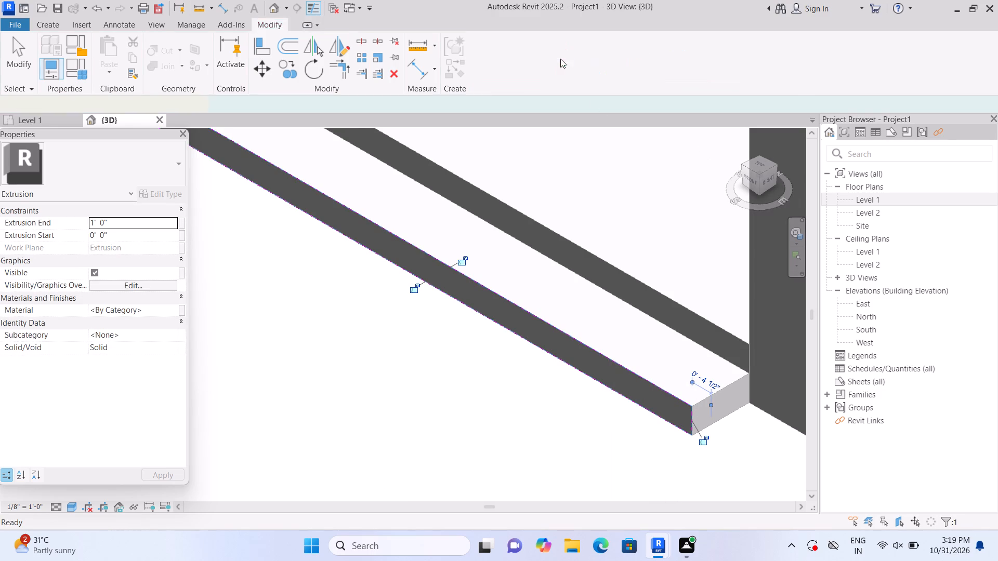
Lower the second front step's top face below the first step's top, to about half the first step's height.
{"action": "scroll", "coordinate": [411, 333], "scroll_direction": "down", "scroll_amount": 6}
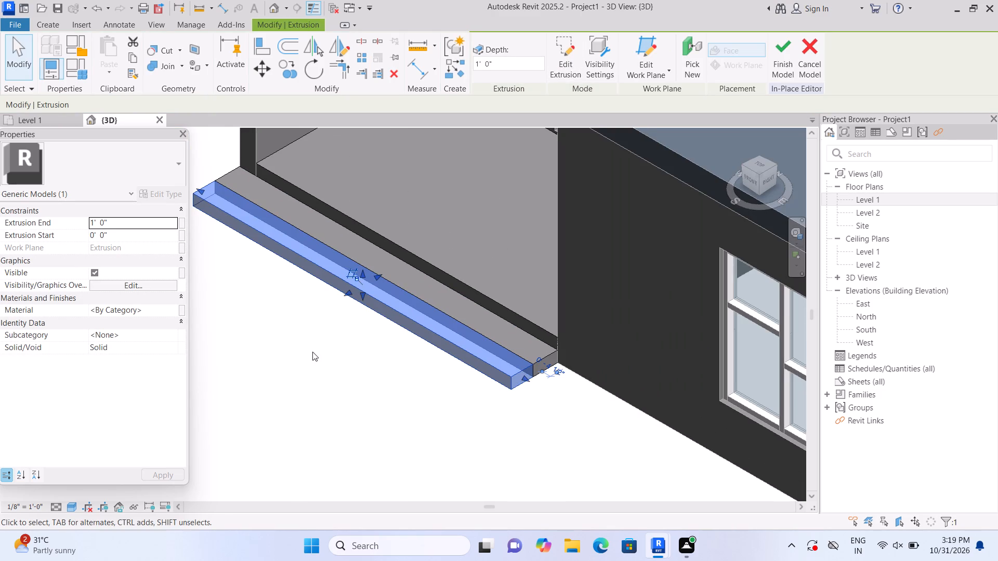
{"action": "middle_click_drag", "start_coordinate": [358, 358], "coordinate": [392, 382]}
{"action": "scroll", "coordinate": [386, 367], "scroll_direction": "up", "scroll_amount": 2}
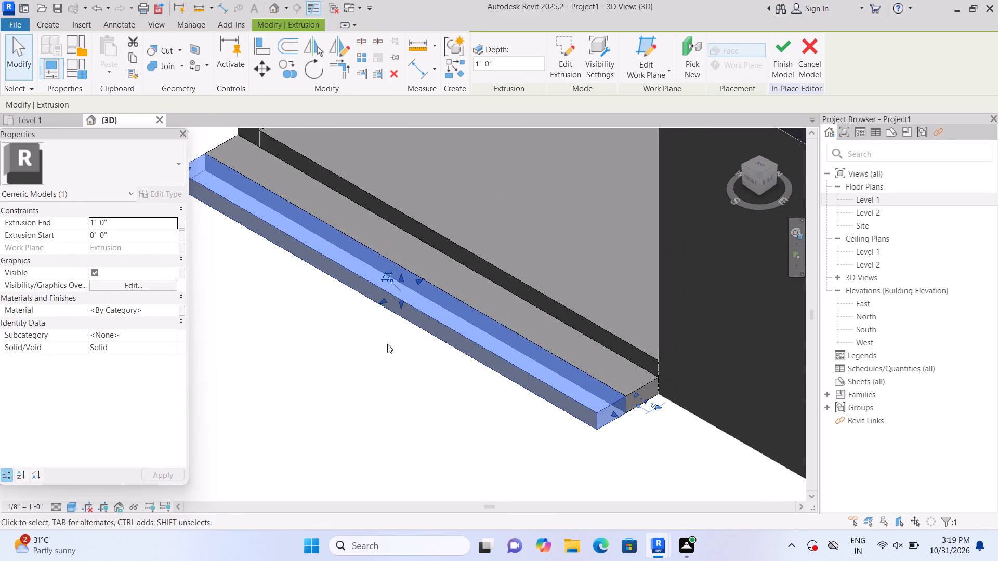
{"action": "scroll", "coordinate": [387, 343], "scroll_direction": "up", "scroll_amount": 1}
{"action": "left_click_drag", "start_coordinate": [401, 268], "coordinate": [399, 280]}
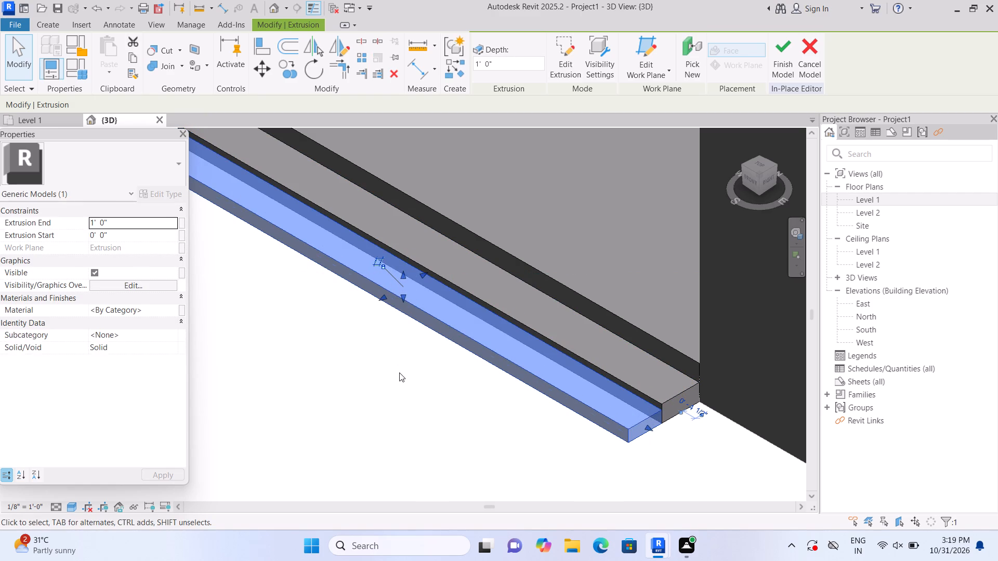
{"action": "left_click", "coordinate": [400, 374]}
{"action": "left_click", "coordinate": [404, 307]}
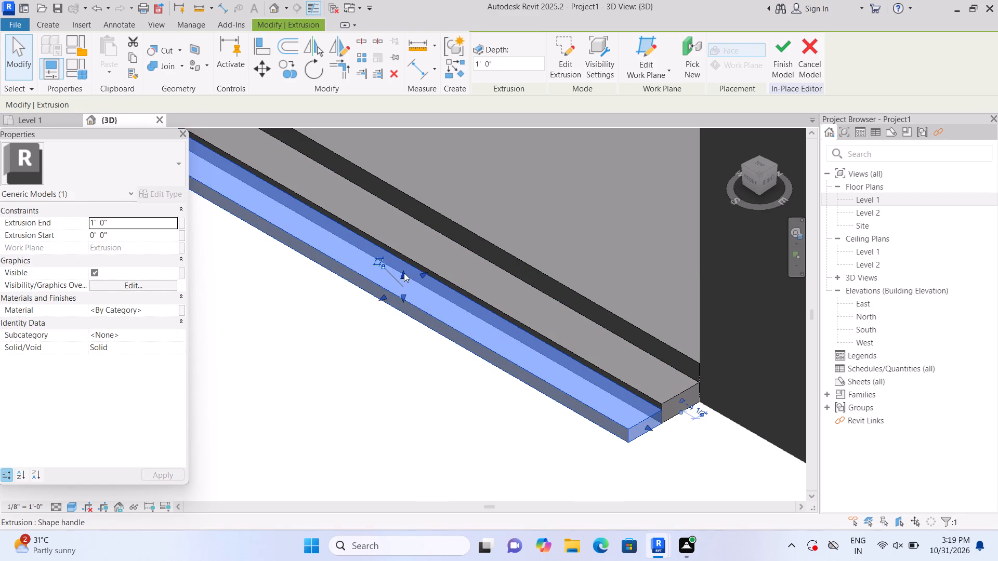
{"action": "left_click_drag", "start_coordinate": [404, 273], "coordinate": [402, 282]}
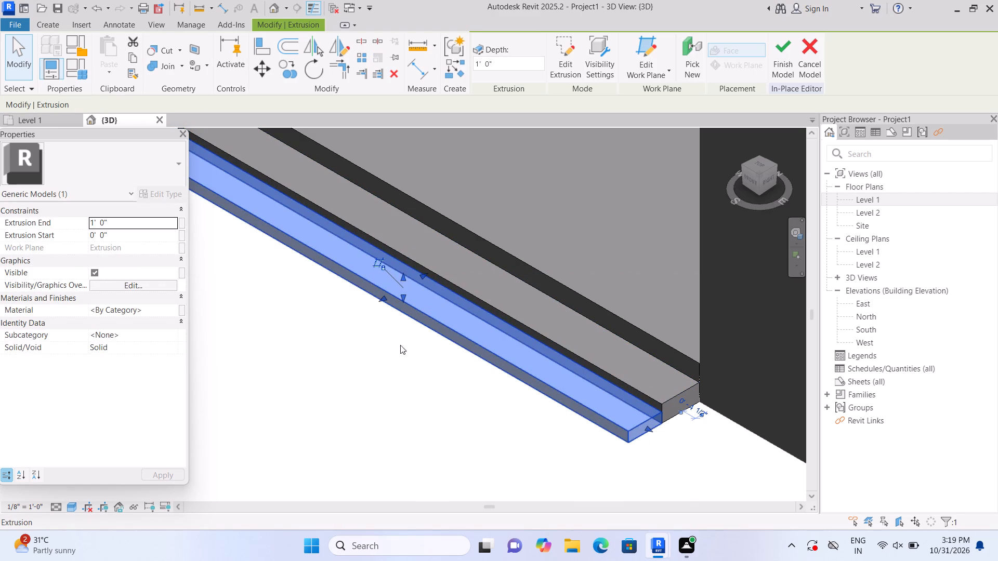
{"action": "left_click", "coordinate": [398, 355]}
{"action": "scroll", "coordinate": [398, 356], "scroll_direction": "down", "scroll_amount": 2}
{"action": "scroll", "coordinate": [388, 320], "scroll_direction": "up", "scroll_amount": 1}
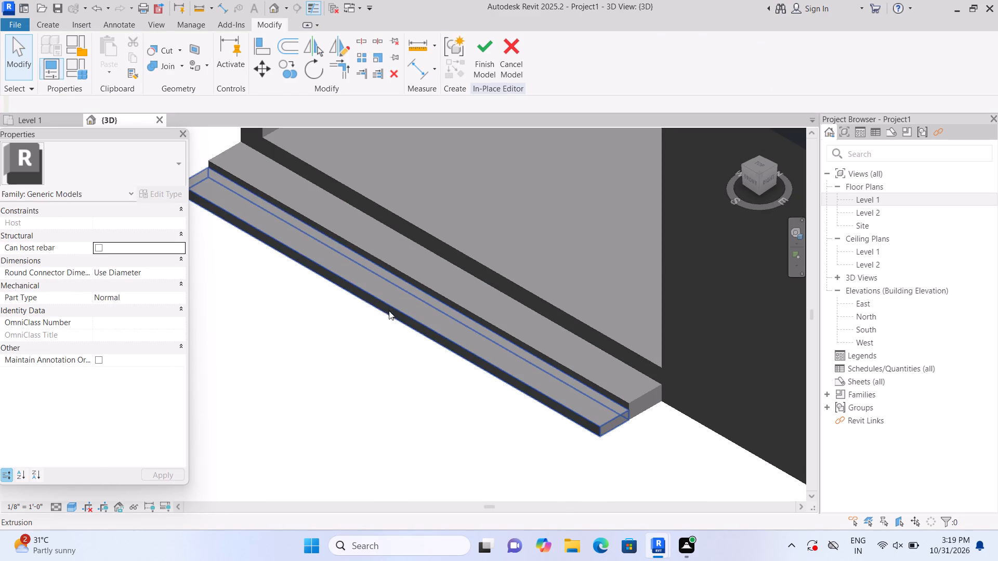
{"action": "scroll", "coordinate": [389, 301], "scroll_direction": "up", "scroll_amount": 1}
{"action": "left_click", "coordinate": [389, 301]}
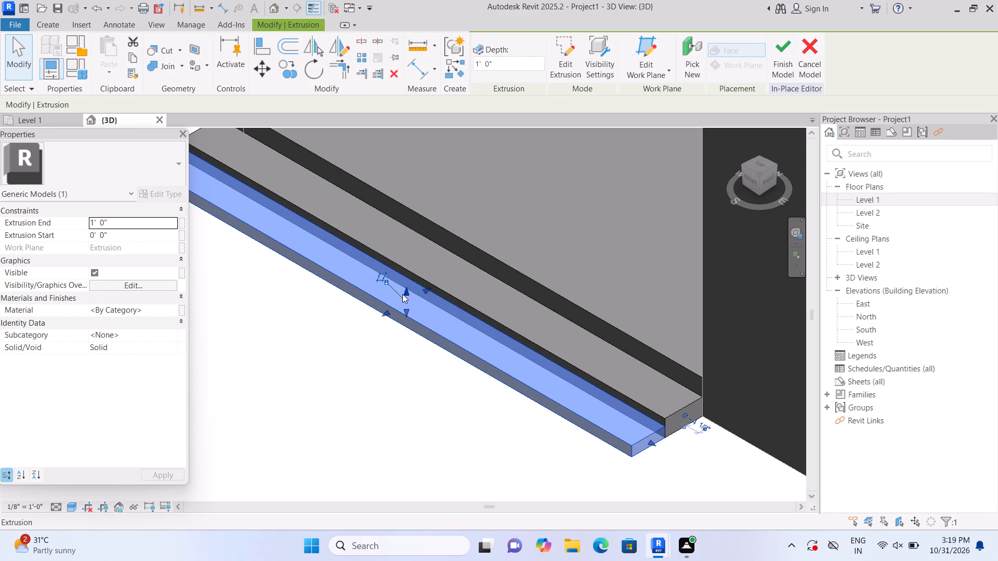
{"action": "left_click_drag", "start_coordinate": [405, 291], "coordinate": [406, 298]}
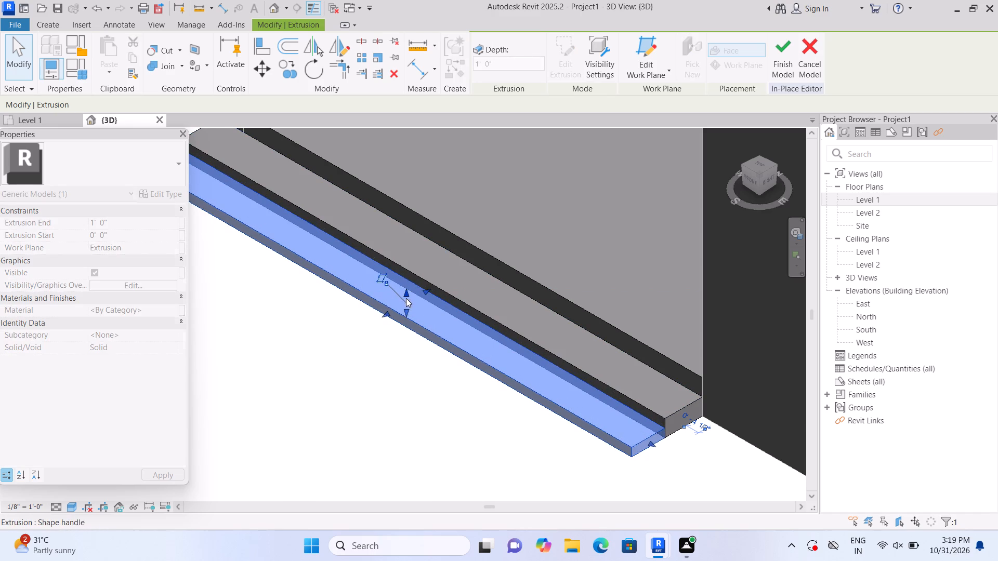
{"action": "left_click", "coordinate": [406, 357]}
Extrude a 14'-6" long rectangle 1'-0" outward from the second step's outer face, tracing that face corner to corner.
{"action": "scroll", "coordinate": [406, 357], "scroll_direction": "down", "scroll_amount": 3}
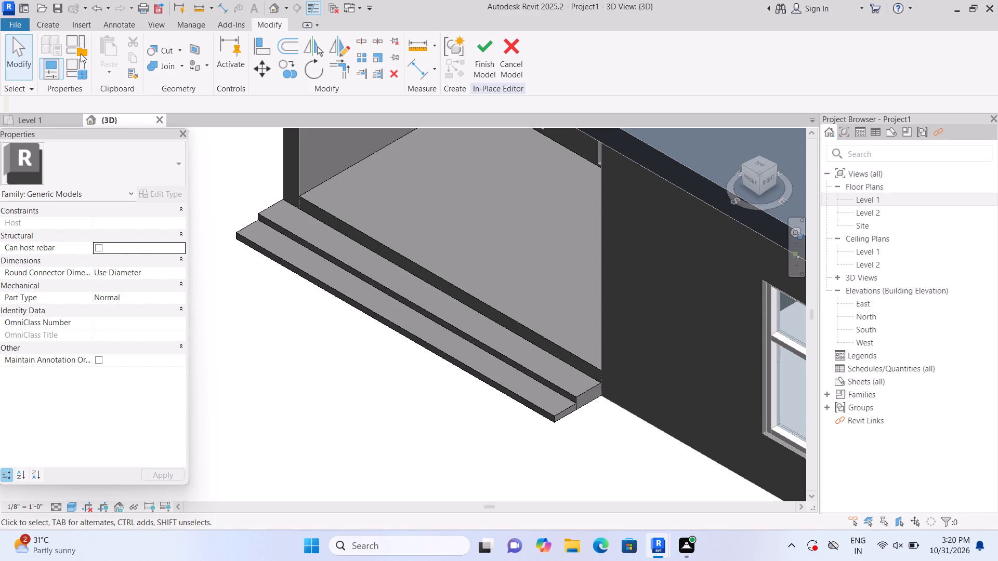
{"action": "left_click", "coordinate": [47, 27]}
{"action": "left_click", "coordinate": [108, 59]}
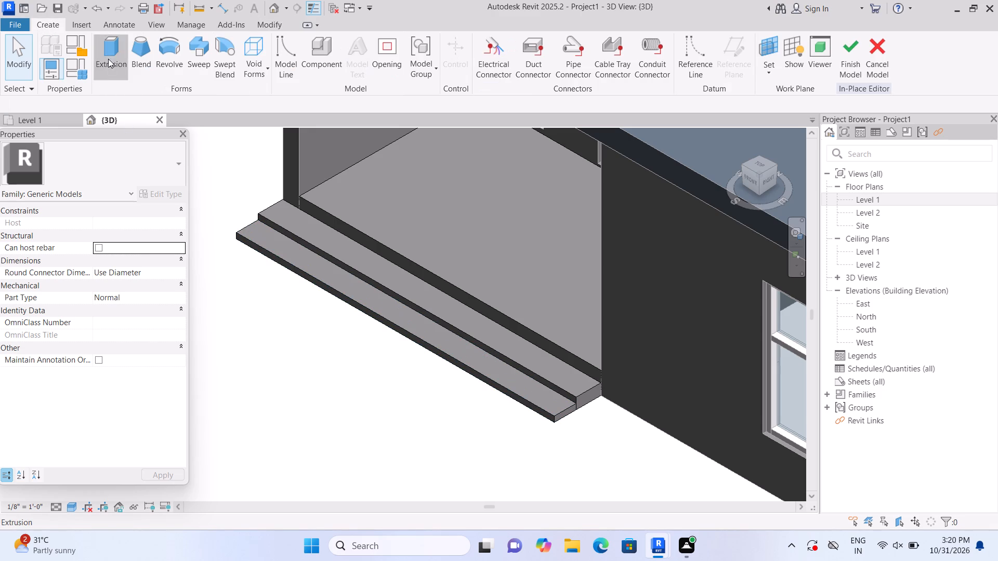
{"action": "left_click", "coordinate": [668, 71]}
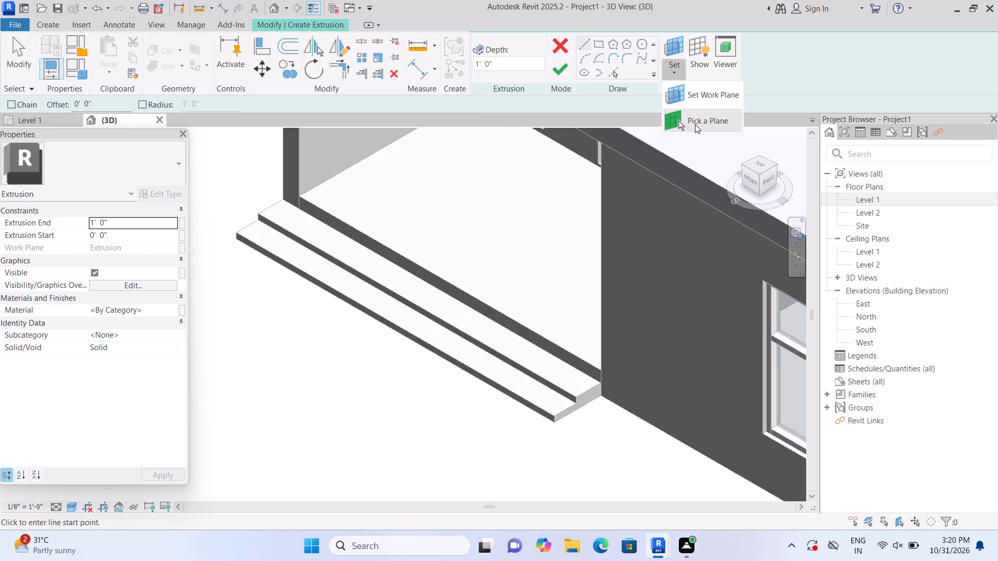
{"action": "left_click", "coordinate": [695, 124]}
{"action": "scroll", "coordinate": [462, 402], "scroll_direction": "up", "scroll_amount": 2}
{"action": "scroll", "coordinate": [544, 429], "scroll_direction": "up", "scroll_amount": 1}
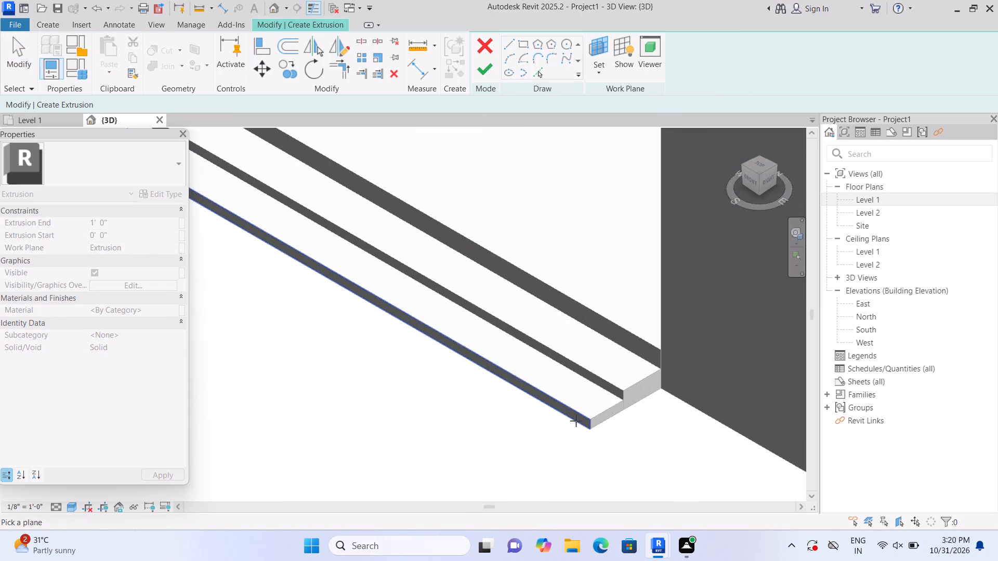
{"action": "left_click", "coordinate": [581, 416]}
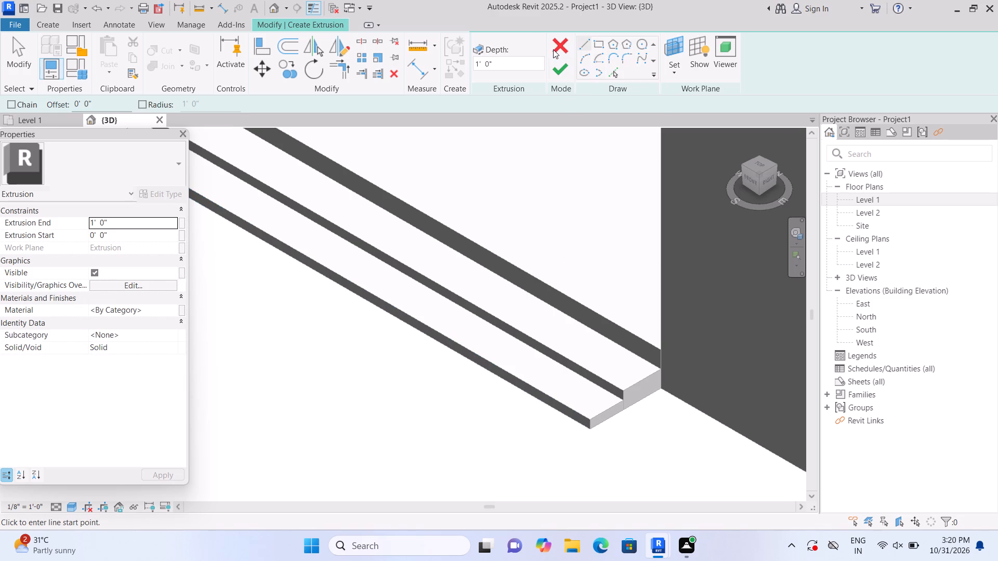
{"action": "left_click", "coordinate": [602, 43]}
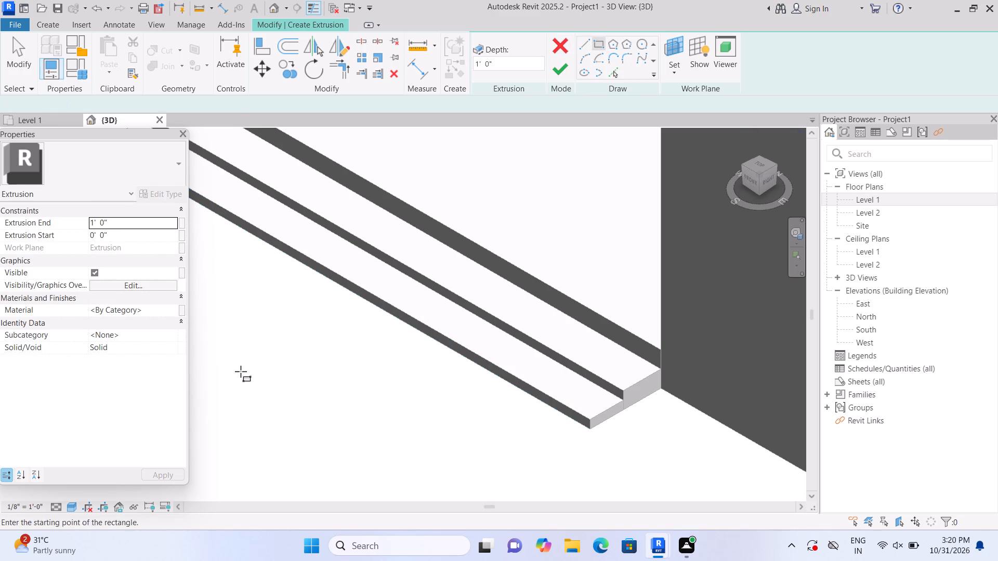
{"action": "middle_click_drag", "start_coordinate": [251, 378], "coordinate": [363, 447]}
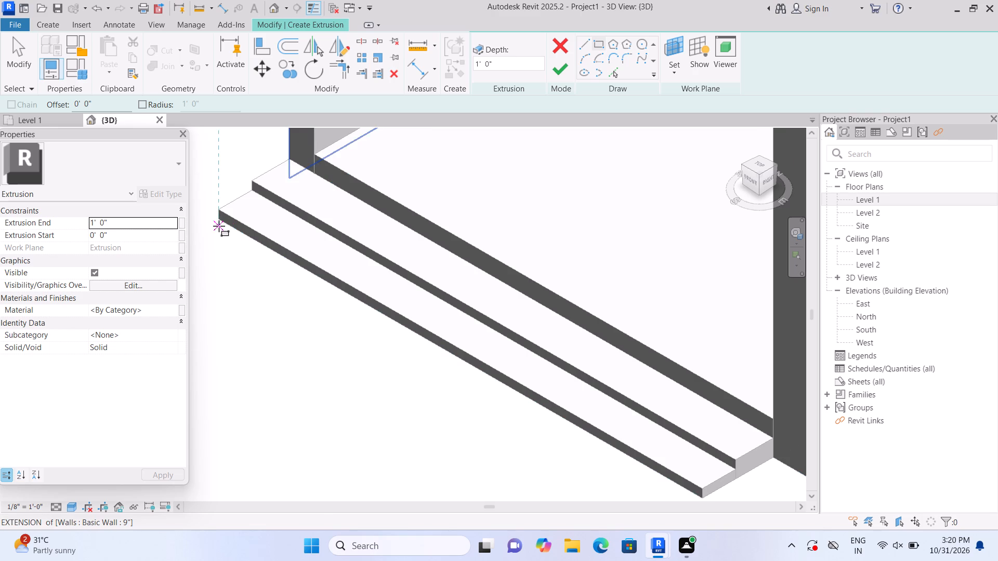
{"action": "scroll", "coordinate": [218, 222], "scroll_direction": "up", "scroll_amount": 6}
{"action": "left_click", "coordinate": [220, 217]}
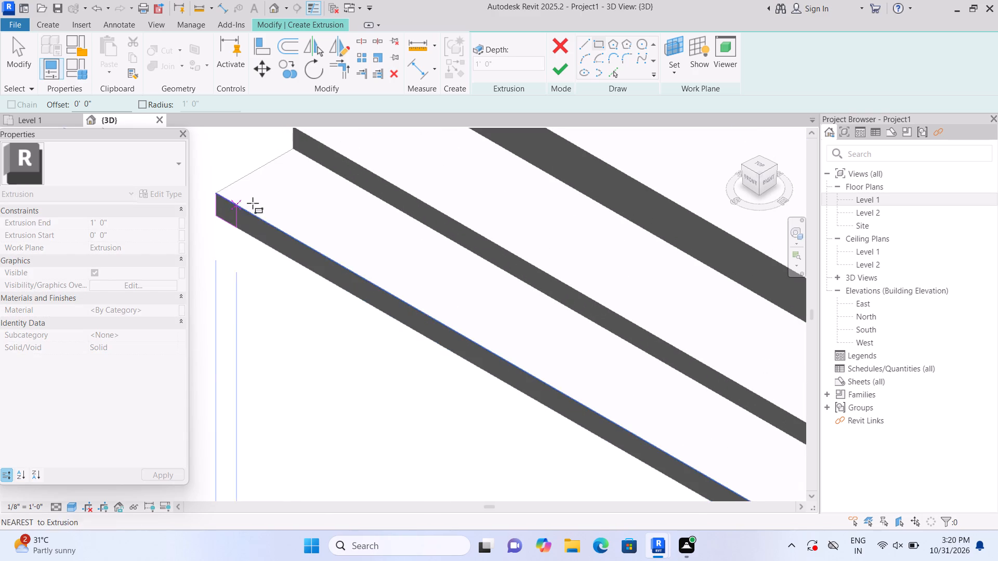
{"action": "scroll", "coordinate": [485, 379], "scroll_direction": "up", "scroll_amount": 1}
{"action": "middle_click_drag", "start_coordinate": [479, 376], "coordinate": [345, 283]}
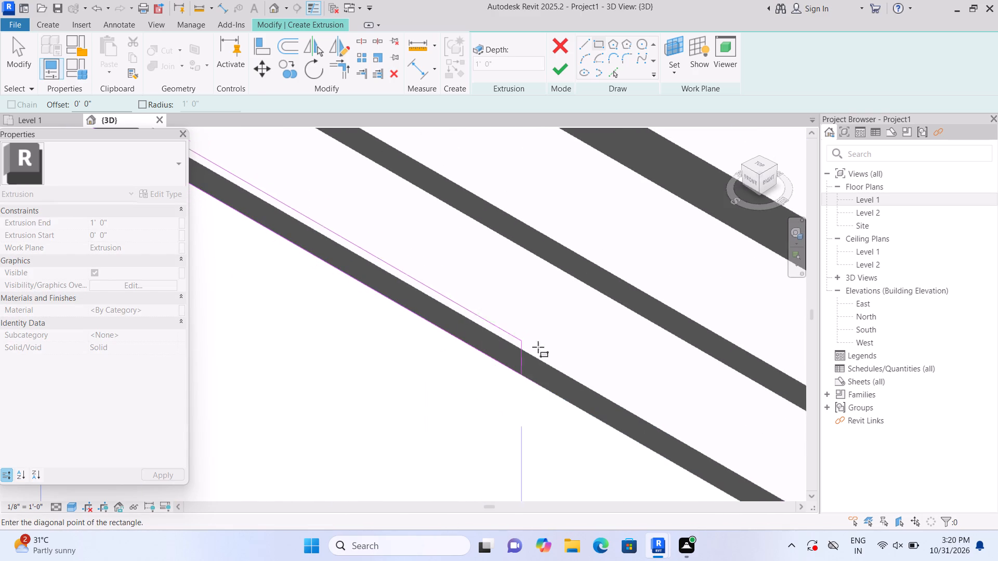
{"action": "middle_click_drag", "start_coordinate": [667, 428], "coordinate": [535, 301]}
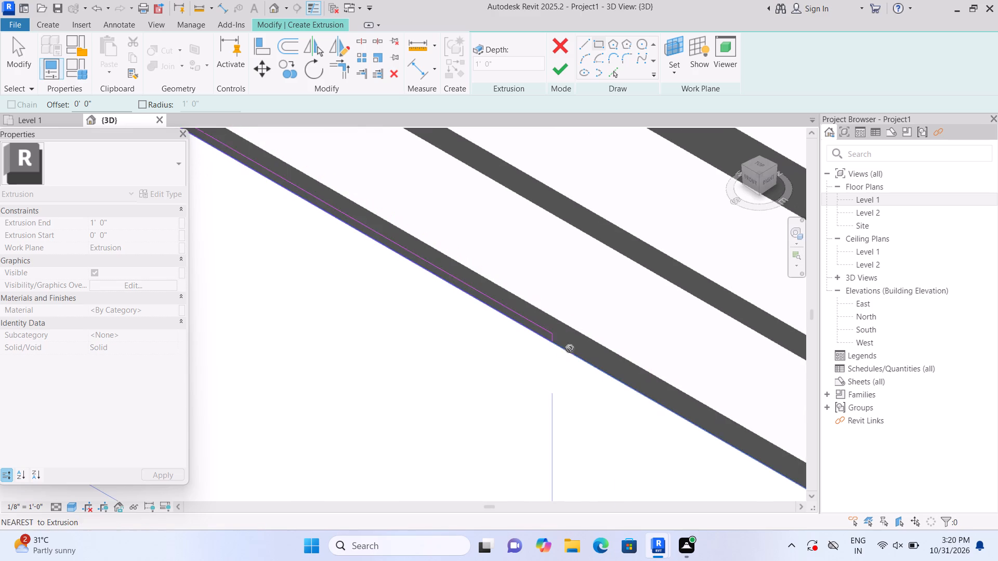
{"action": "scroll", "coordinate": [645, 378], "scroll_direction": "down", "scroll_amount": 6}
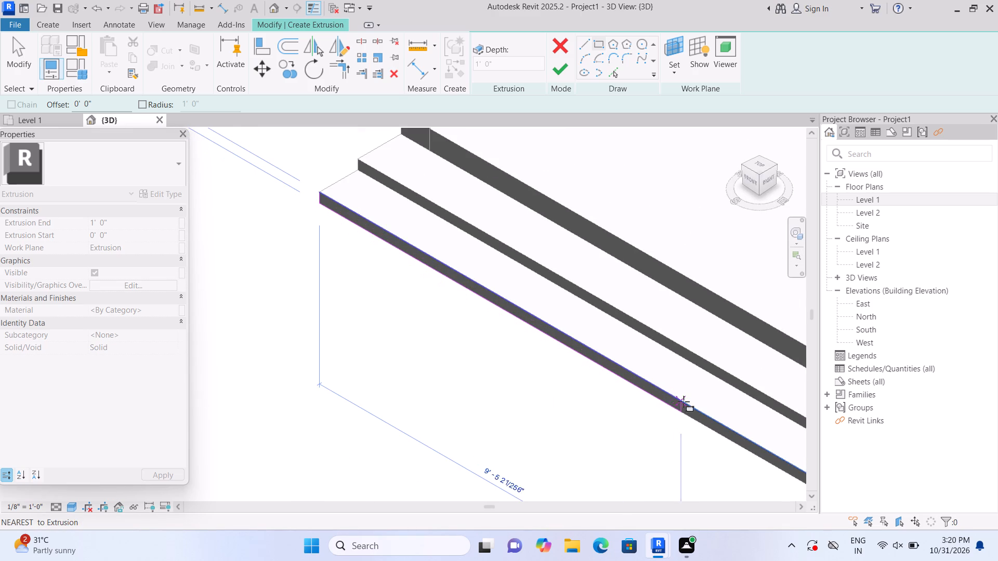
{"action": "middle_click_drag", "start_coordinate": [689, 409], "coordinate": [283, 229]}
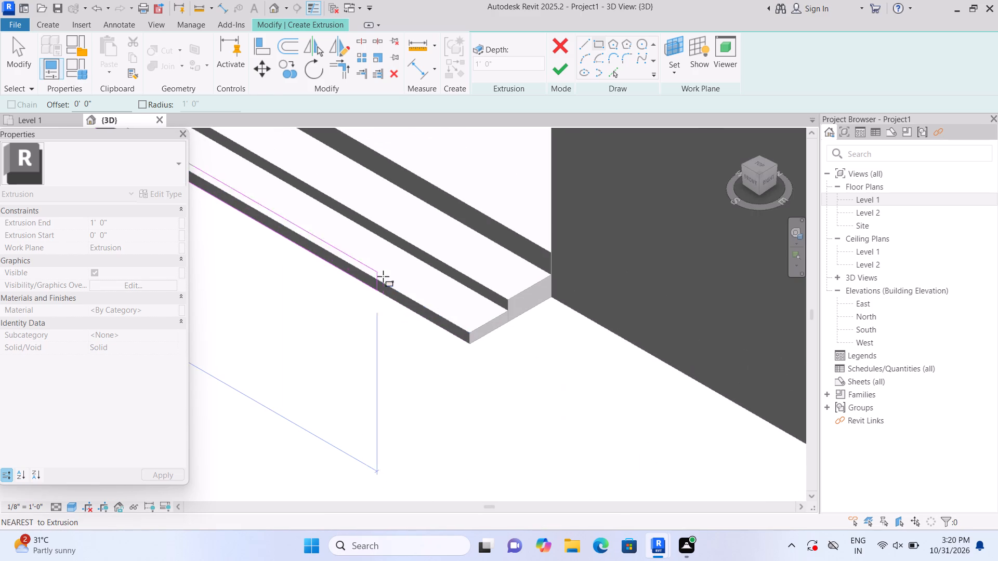
{"action": "double_click", "coordinate": [472, 334]}
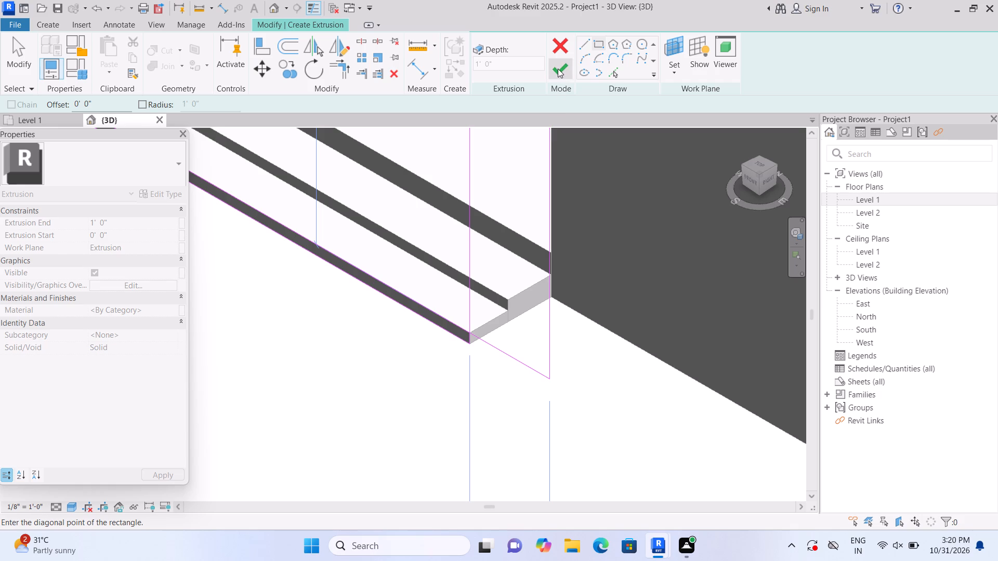
{"action": "left_click", "coordinate": [558, 69]}
{"action": "scroll", "coordinate": [513, 355], "scroll_direction": "down", "scroll_amount": 3}
{"action": "scroll", "coordinate": [401, 423], "scroll_direction": "down", "scroll_amount": 1}
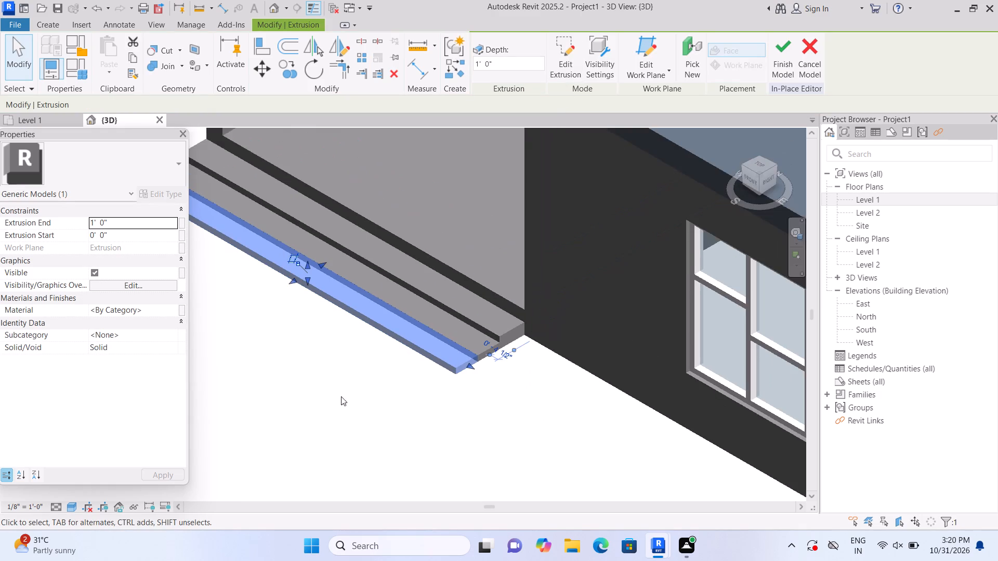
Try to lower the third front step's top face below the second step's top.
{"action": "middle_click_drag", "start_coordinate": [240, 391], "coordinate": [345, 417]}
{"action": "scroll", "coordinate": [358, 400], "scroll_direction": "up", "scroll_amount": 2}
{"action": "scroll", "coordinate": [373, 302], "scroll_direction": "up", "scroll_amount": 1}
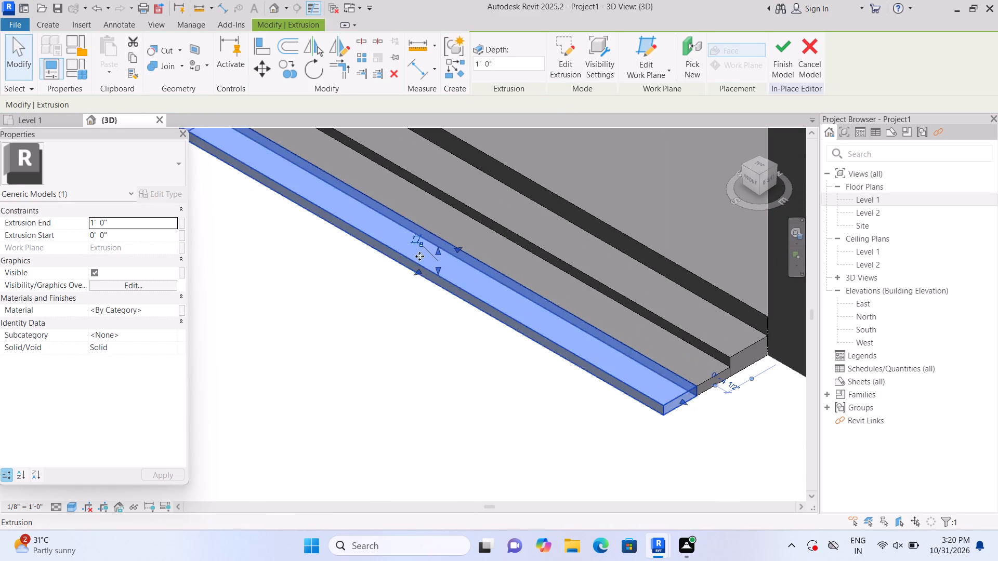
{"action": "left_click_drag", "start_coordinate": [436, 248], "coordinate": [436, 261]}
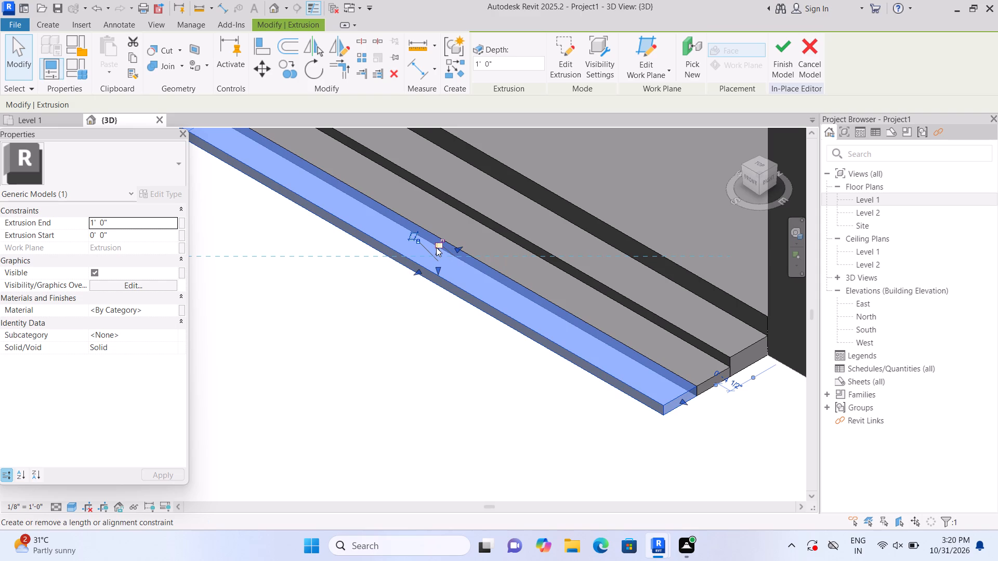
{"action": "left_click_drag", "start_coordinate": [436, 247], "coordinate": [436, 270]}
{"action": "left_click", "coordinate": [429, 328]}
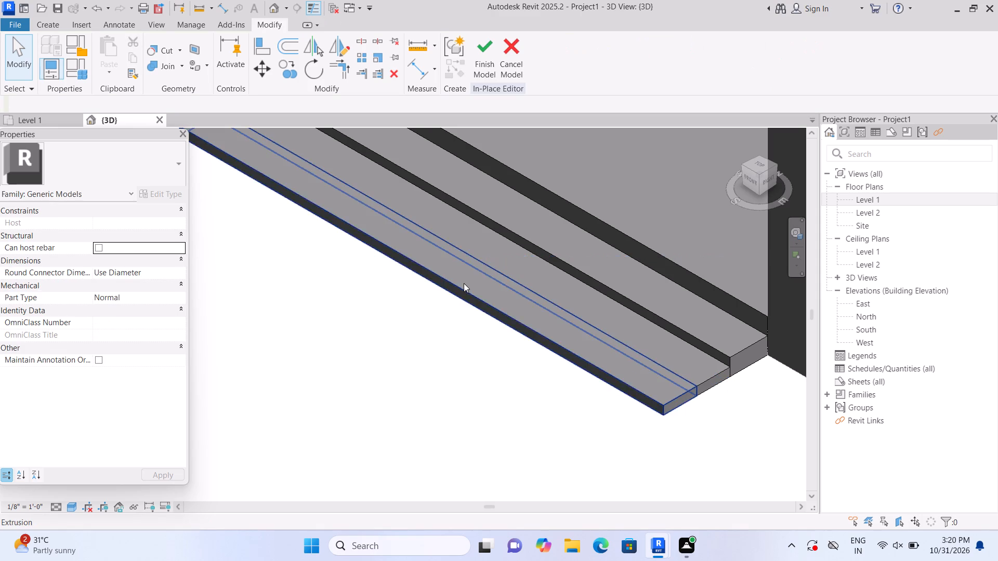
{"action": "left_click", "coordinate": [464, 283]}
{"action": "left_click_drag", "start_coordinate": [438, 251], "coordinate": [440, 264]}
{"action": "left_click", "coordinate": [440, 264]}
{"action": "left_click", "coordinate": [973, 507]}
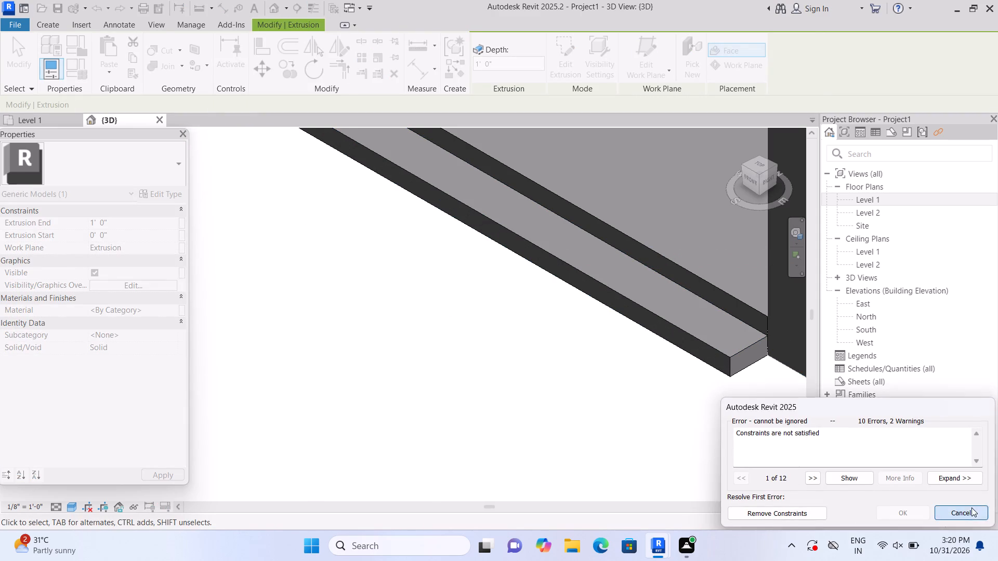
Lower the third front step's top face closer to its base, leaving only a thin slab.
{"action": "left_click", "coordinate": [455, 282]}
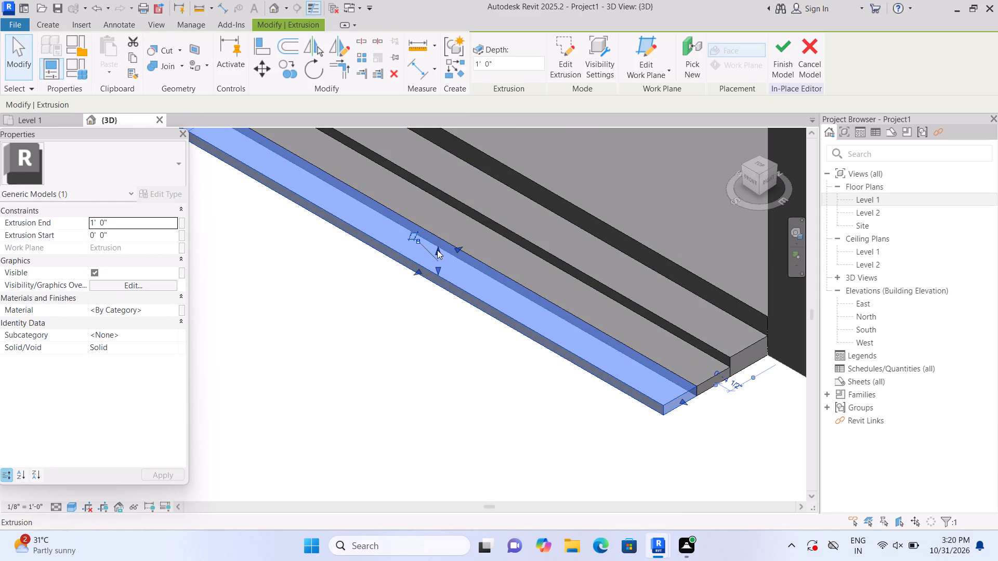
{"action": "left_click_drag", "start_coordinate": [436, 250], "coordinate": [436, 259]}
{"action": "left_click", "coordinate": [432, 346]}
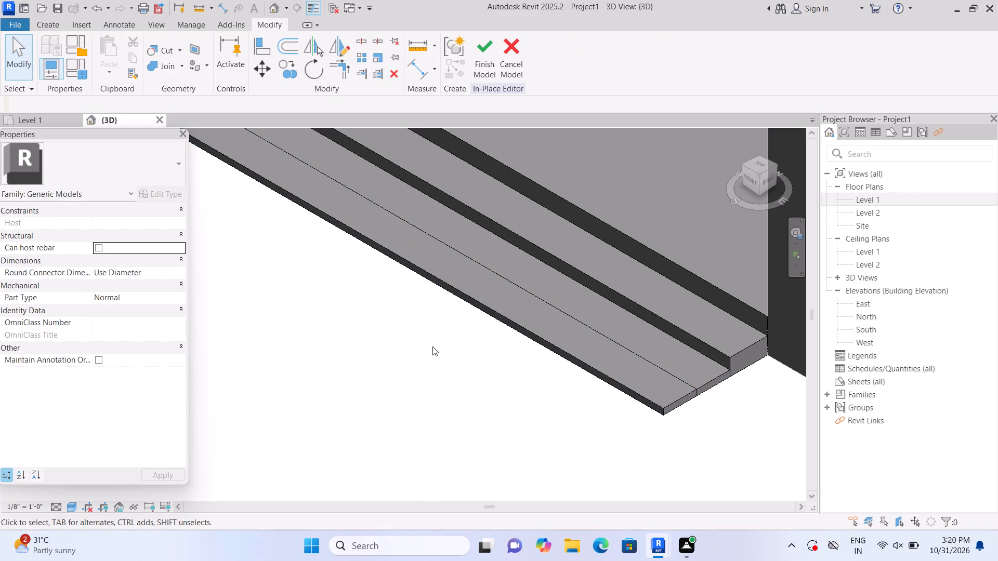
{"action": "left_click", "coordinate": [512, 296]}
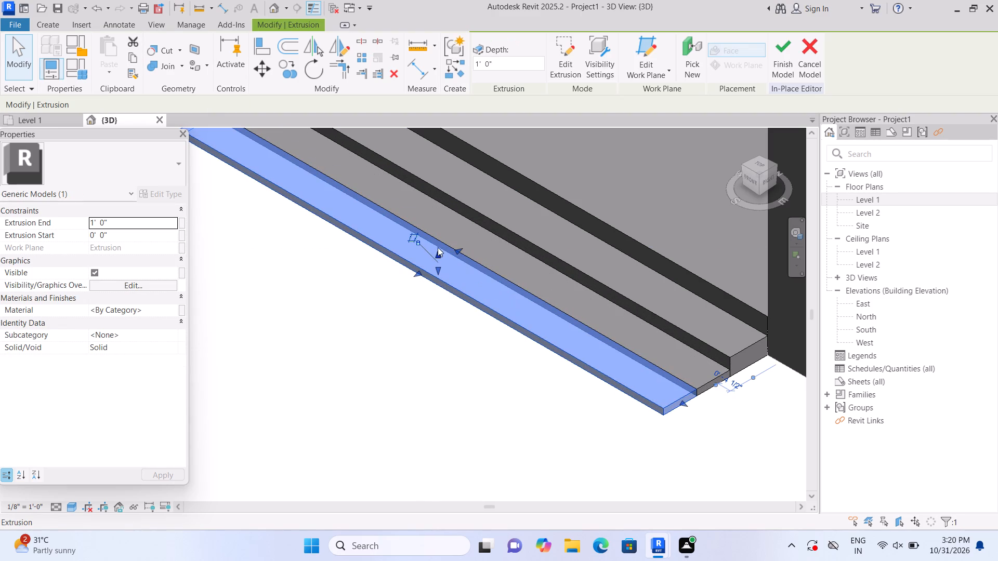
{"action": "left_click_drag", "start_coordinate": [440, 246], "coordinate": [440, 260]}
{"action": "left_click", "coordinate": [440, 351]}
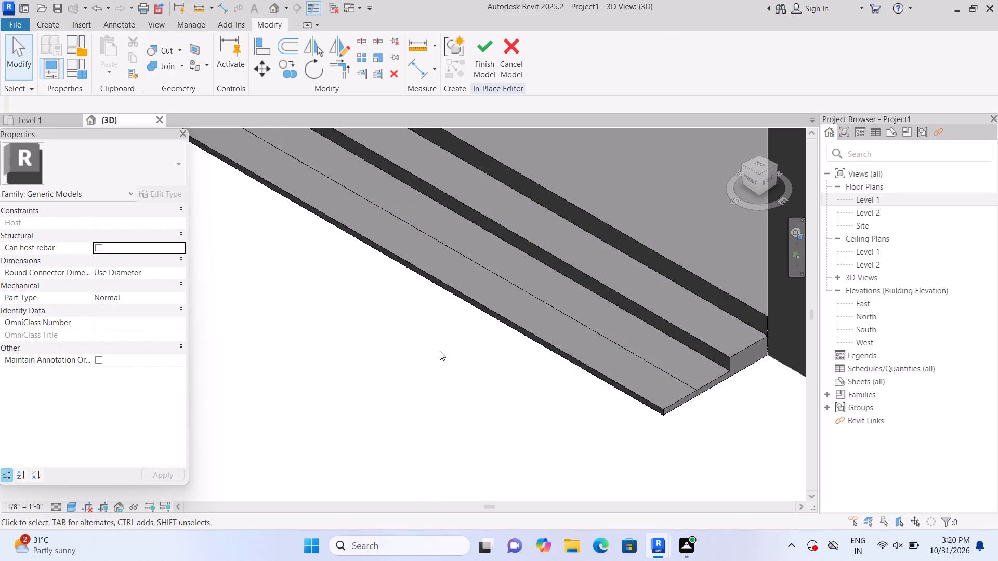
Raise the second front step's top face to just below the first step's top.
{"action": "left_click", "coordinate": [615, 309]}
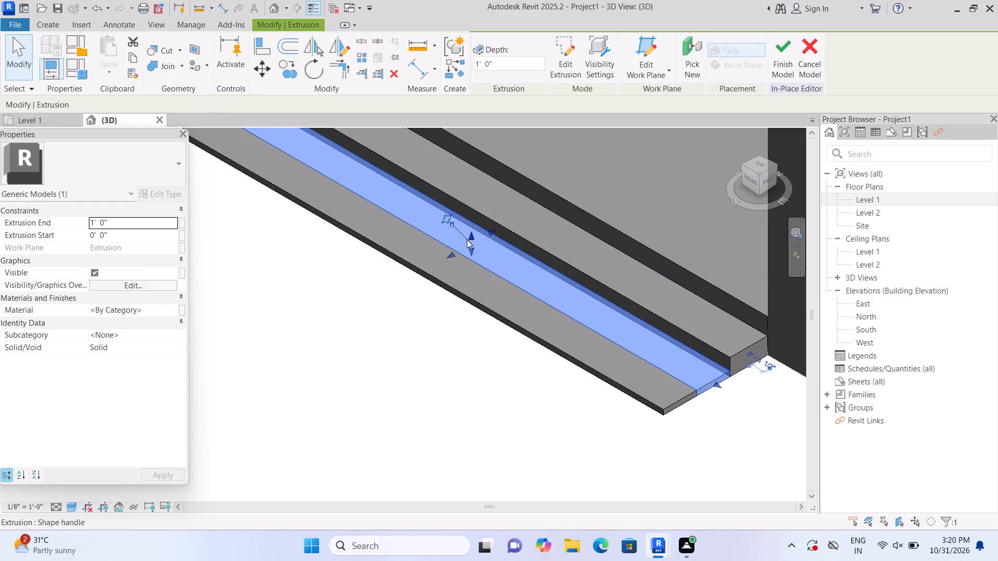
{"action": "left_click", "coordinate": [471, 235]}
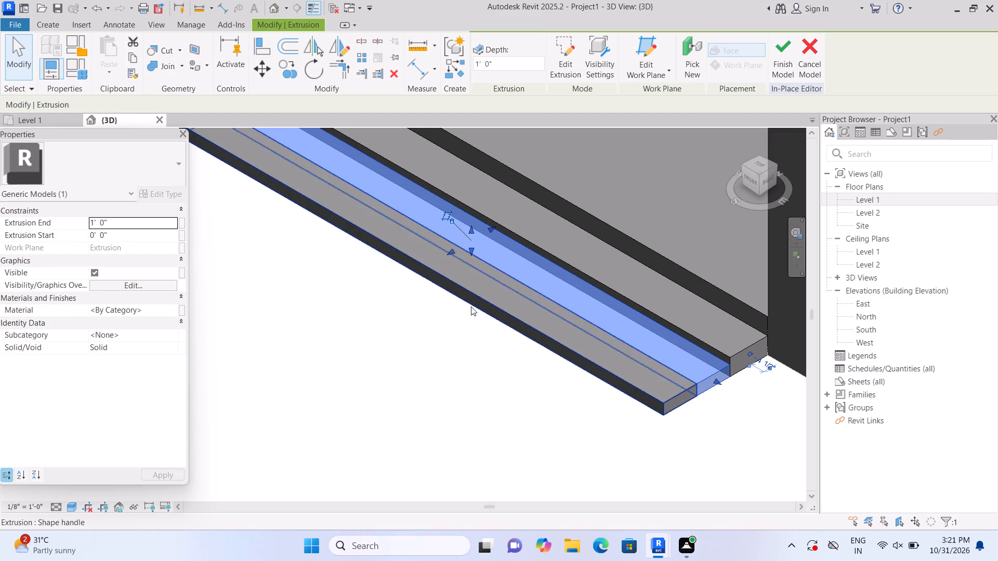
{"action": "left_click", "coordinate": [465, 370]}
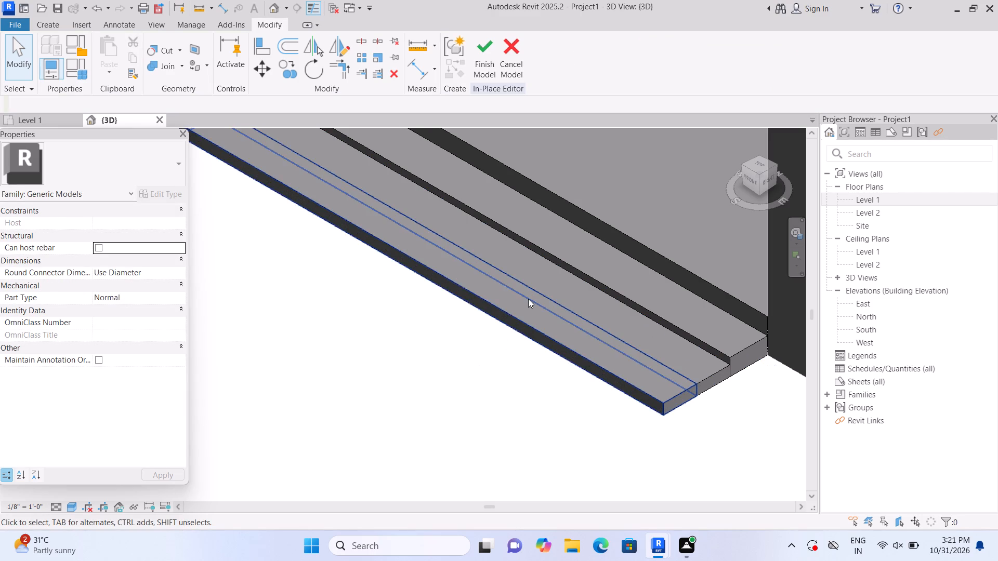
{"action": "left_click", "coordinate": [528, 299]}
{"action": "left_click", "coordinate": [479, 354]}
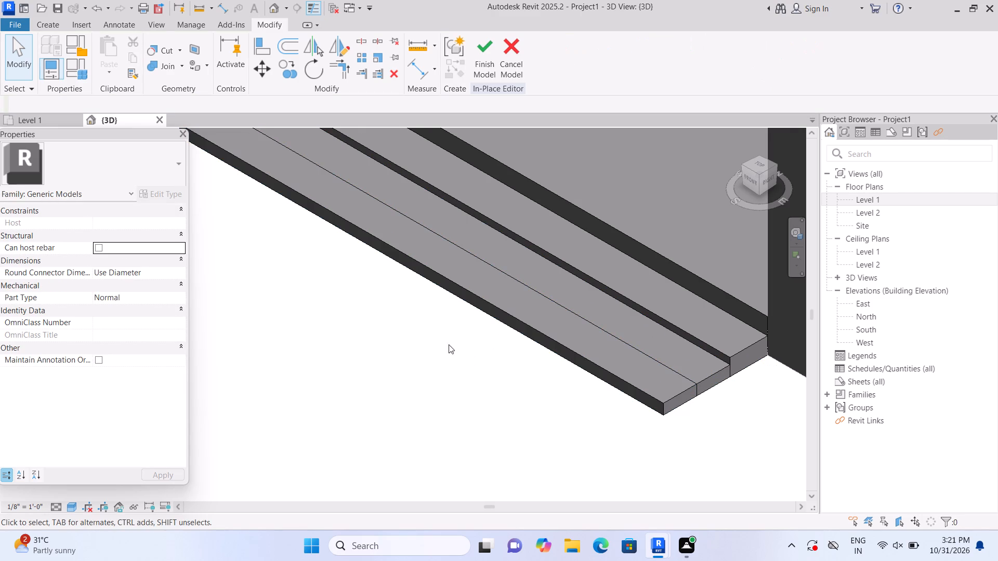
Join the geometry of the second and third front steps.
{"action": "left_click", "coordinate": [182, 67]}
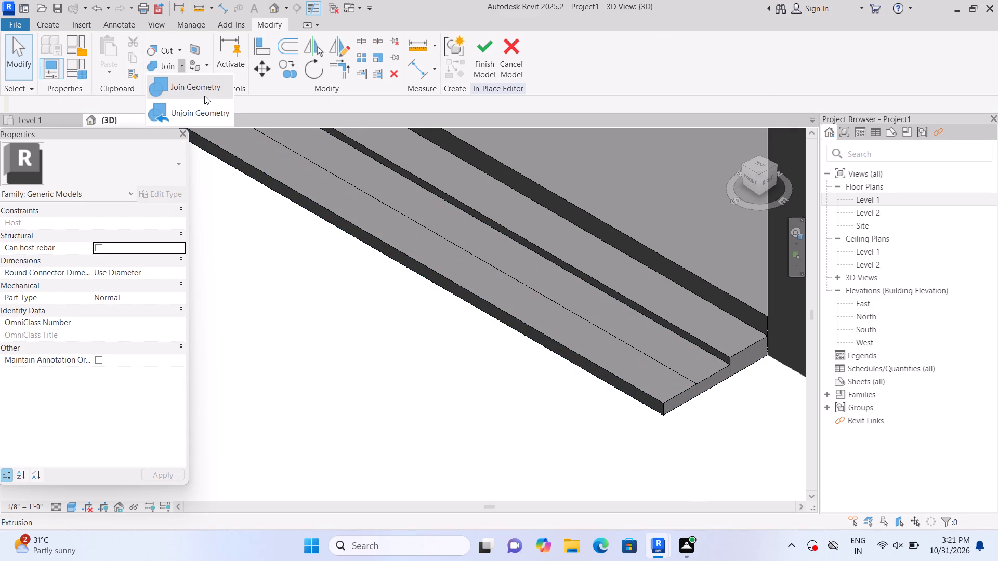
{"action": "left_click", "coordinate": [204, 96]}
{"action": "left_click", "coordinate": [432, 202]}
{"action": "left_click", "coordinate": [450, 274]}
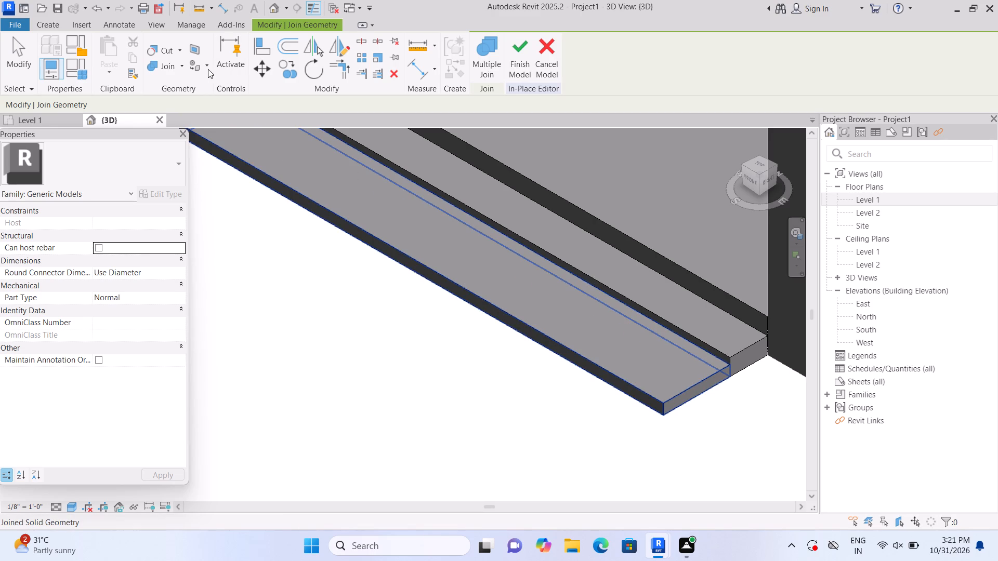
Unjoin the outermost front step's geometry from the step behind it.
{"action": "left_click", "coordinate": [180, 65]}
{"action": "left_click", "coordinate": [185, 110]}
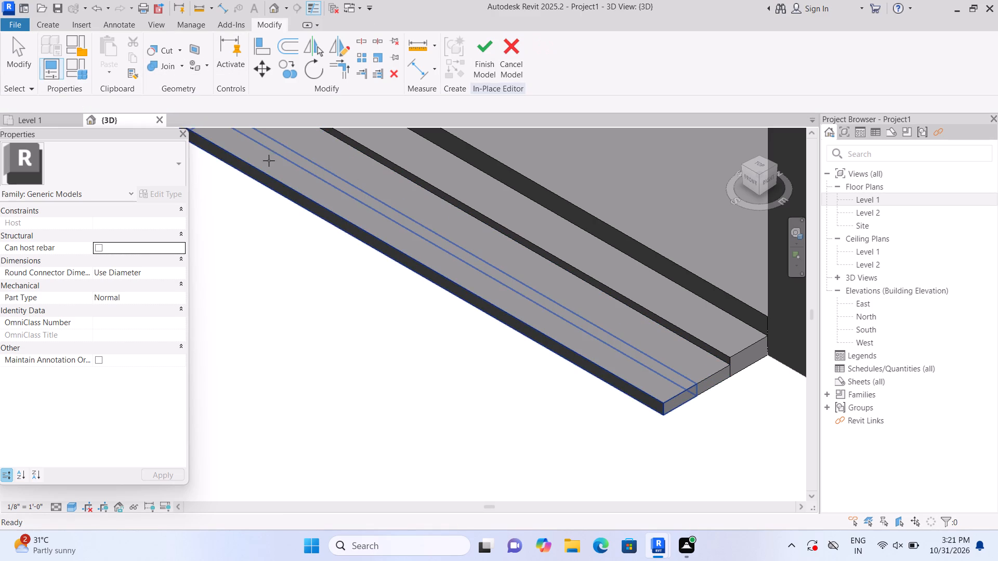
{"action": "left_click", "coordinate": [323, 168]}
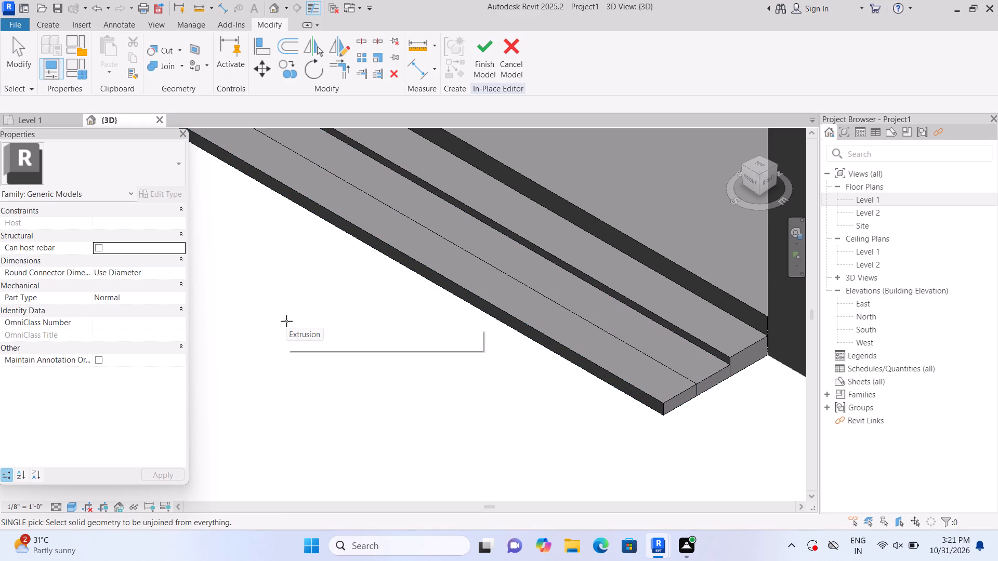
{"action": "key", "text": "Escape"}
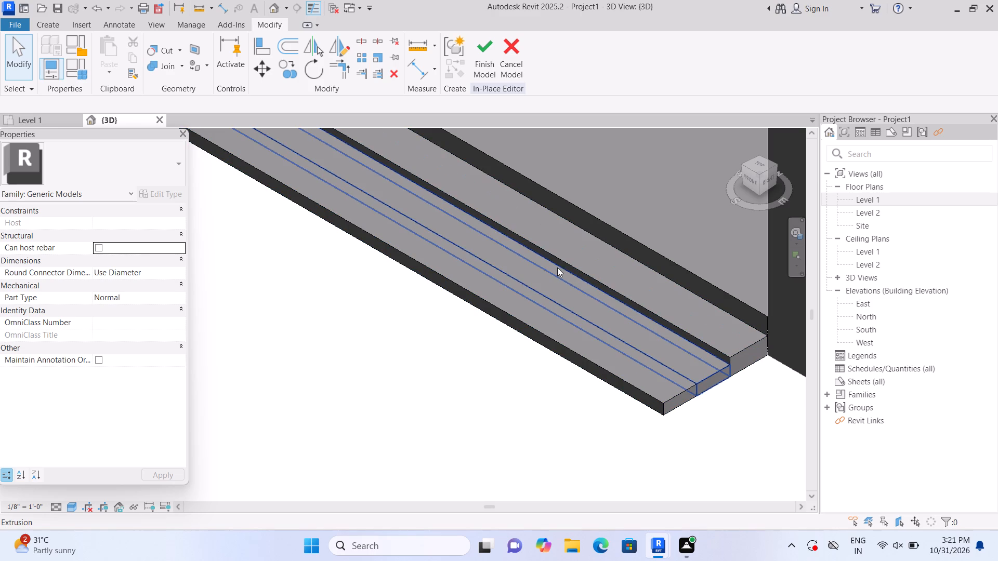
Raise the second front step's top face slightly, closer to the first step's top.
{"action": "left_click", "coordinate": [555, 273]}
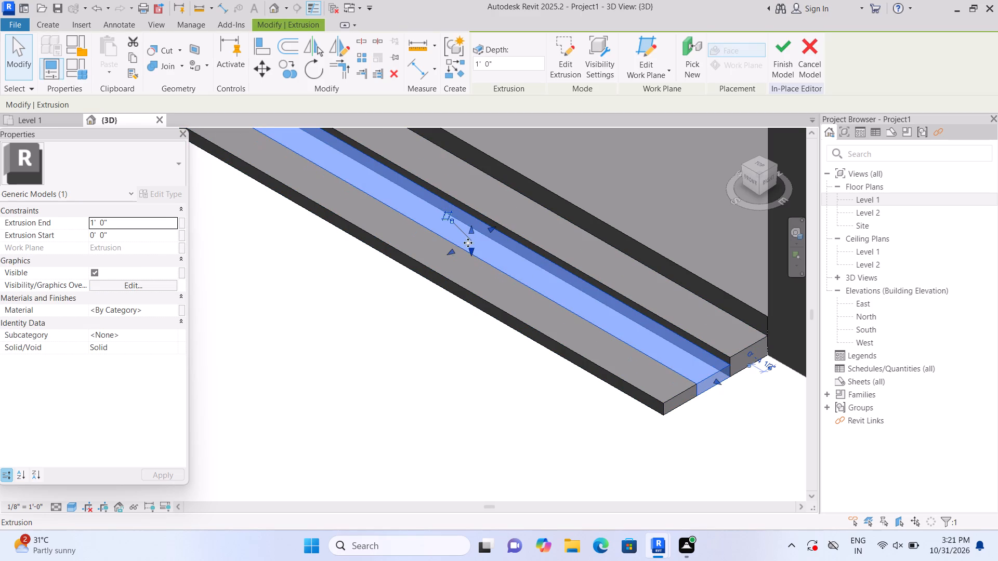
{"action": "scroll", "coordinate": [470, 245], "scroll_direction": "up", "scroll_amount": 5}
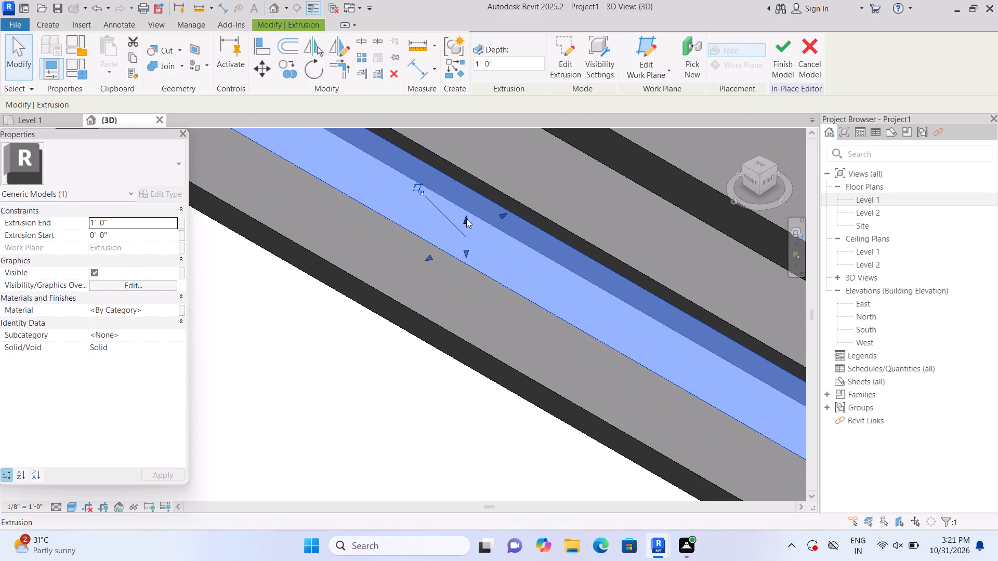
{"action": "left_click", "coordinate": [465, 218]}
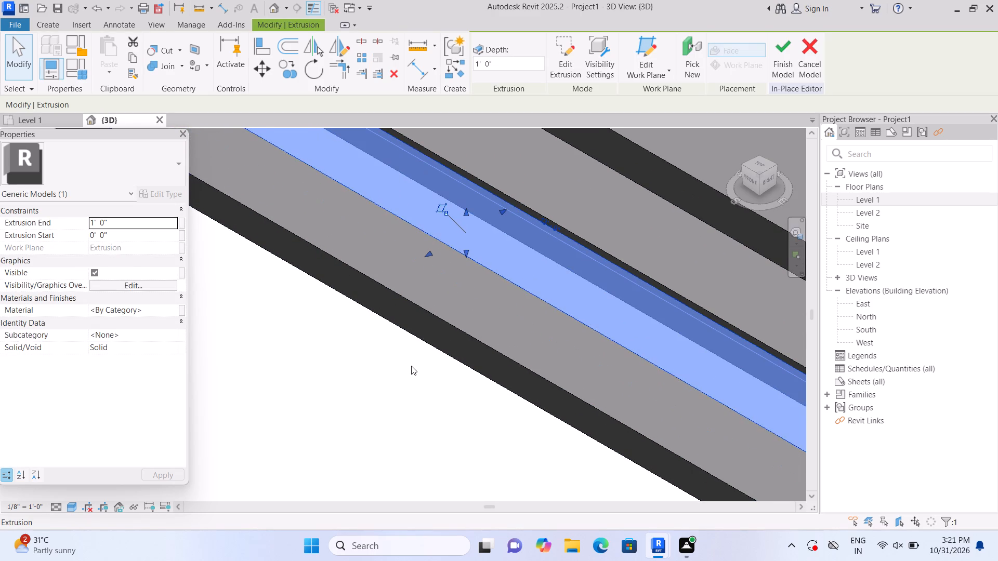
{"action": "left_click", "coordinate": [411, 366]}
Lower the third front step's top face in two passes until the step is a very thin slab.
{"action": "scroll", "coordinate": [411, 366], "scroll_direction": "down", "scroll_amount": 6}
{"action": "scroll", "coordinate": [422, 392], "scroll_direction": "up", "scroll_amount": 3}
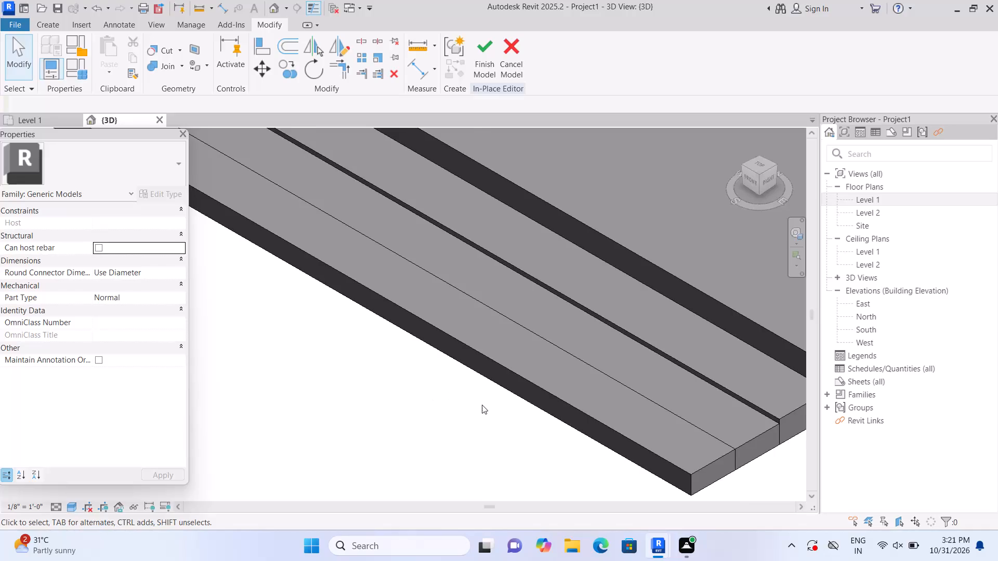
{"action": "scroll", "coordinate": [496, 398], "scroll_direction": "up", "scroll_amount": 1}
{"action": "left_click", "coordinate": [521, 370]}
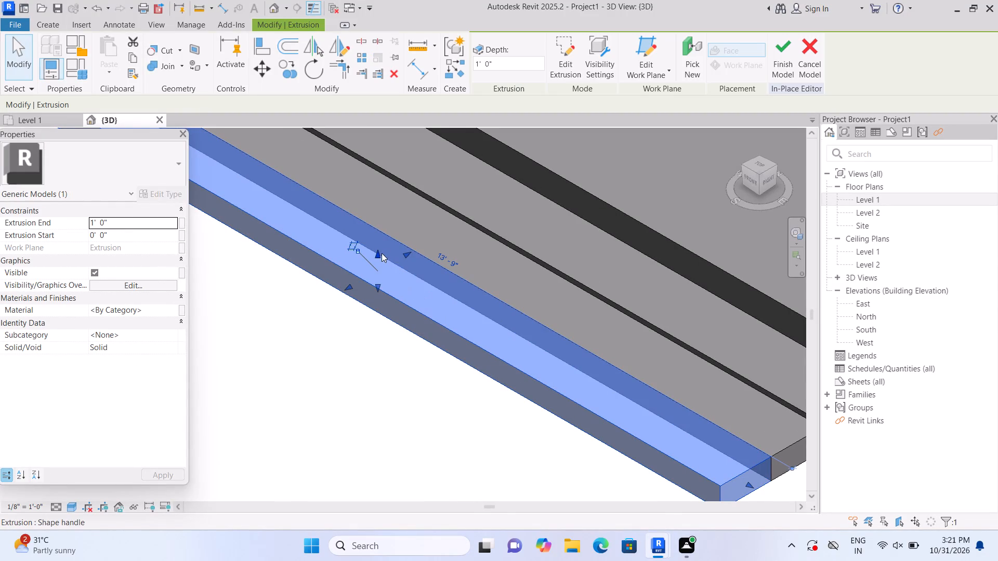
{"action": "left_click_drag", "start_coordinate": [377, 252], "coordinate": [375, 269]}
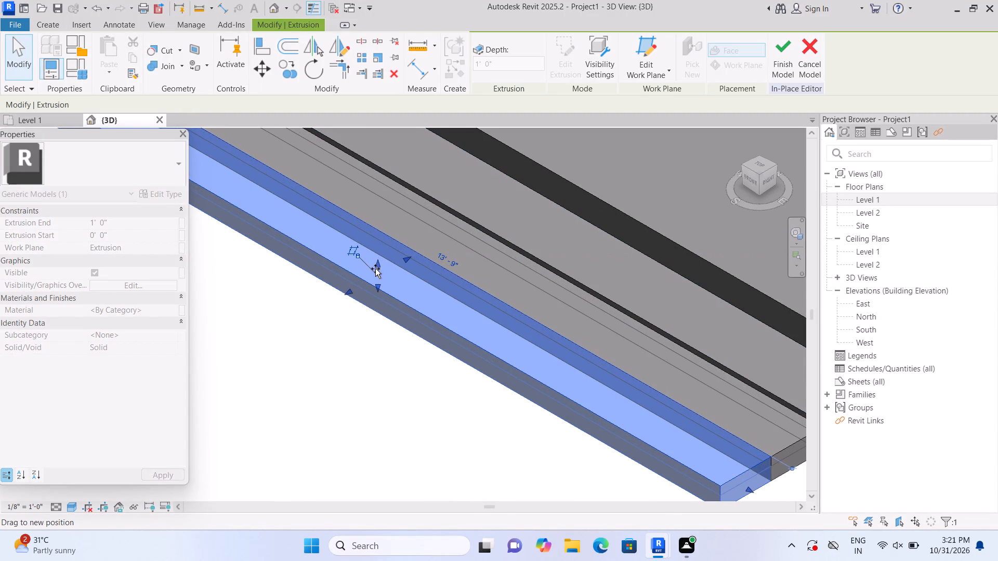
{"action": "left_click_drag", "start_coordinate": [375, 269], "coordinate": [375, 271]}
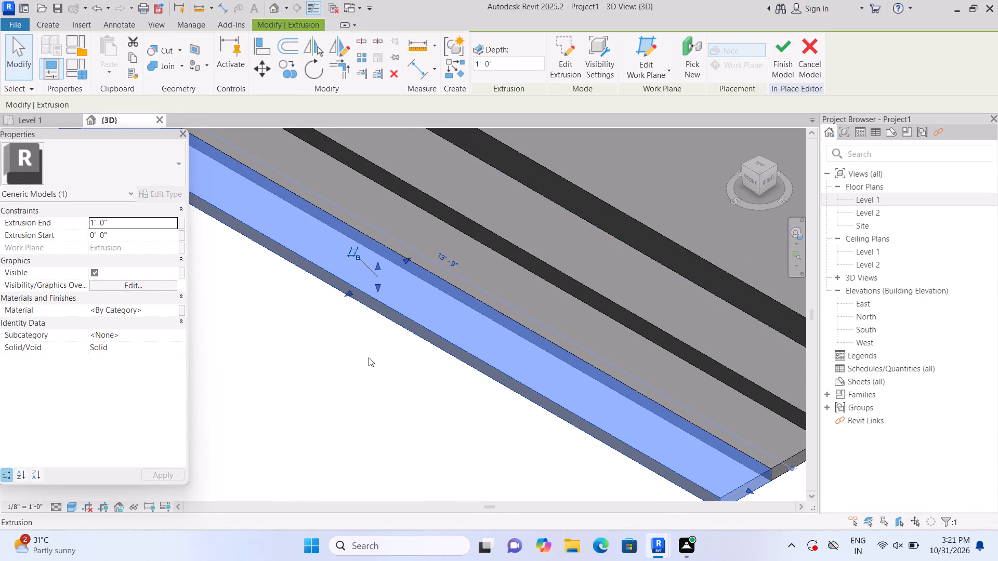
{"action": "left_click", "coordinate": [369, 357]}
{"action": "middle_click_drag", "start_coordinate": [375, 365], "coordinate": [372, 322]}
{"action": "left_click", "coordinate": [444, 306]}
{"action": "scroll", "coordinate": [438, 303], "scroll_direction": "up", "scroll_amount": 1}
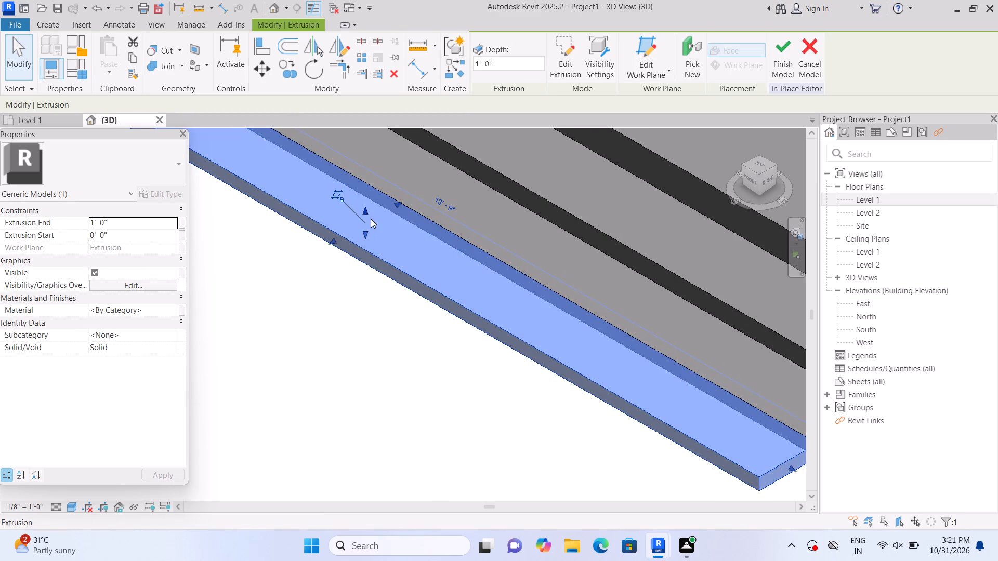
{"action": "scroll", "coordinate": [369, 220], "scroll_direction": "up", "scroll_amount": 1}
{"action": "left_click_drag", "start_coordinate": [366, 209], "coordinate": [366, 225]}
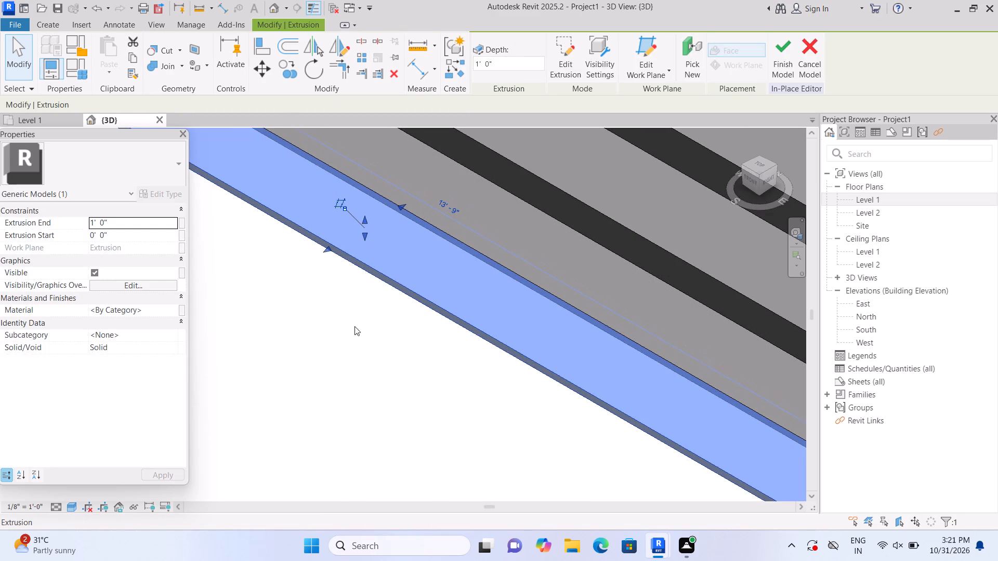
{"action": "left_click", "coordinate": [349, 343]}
Raise the second front step's top face to about two-thirds of the first step's height.
{"action": "scroll", "coordinate": [346, 345], "scroll_direction": "down", "scroll_amount": 5}
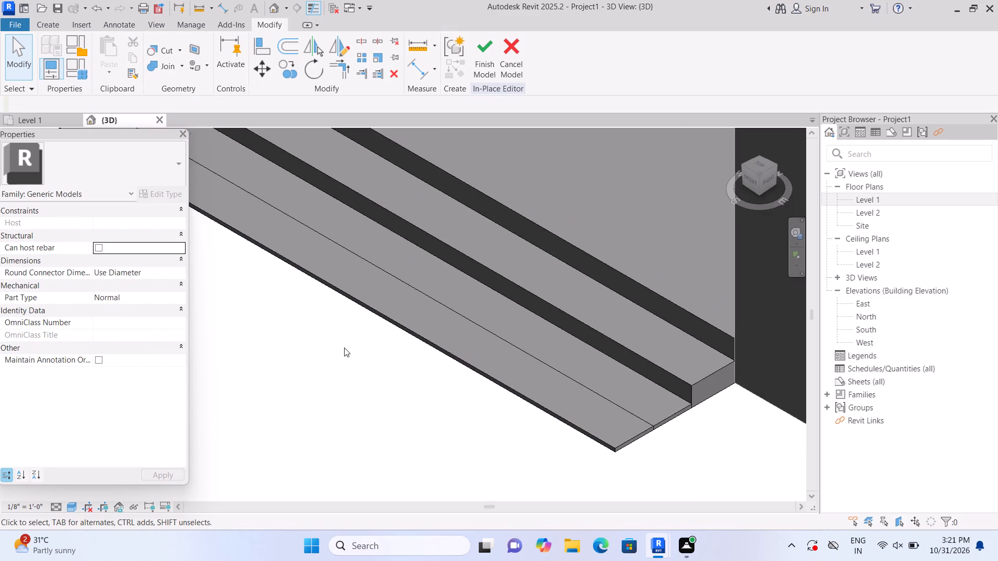
{"action": "scroll", "coordinate": [344, 348], "scroll_direction": "down", "scroll_amount": 1}
{"action": "middle_click_drag", "start_coordinate": [361, 356], "coordinate": [406, 362]}
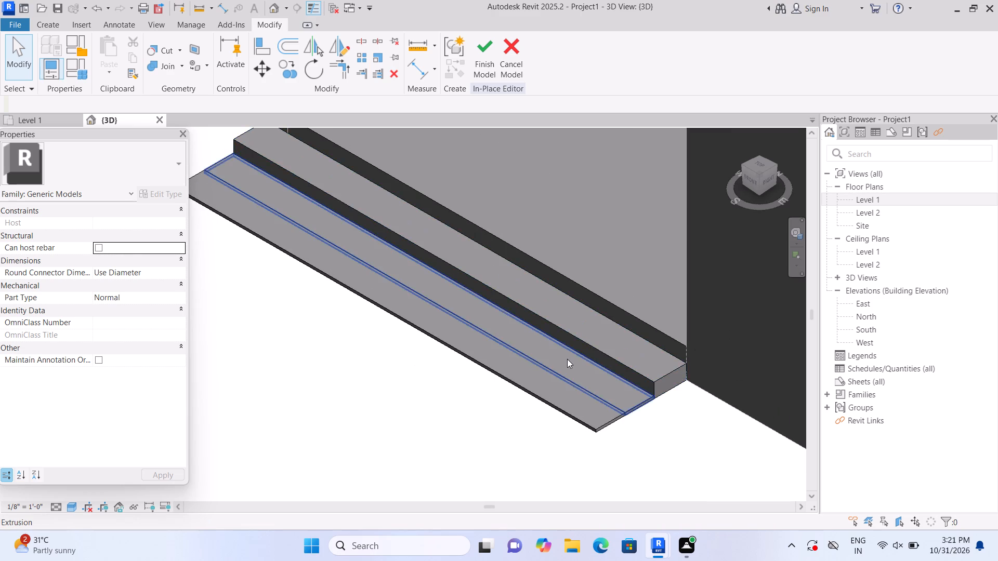
{"action": "scroll", "coordinate": [567, 360], "scroll_direction": "up", "scroll_amount": 1}
{"action": "left_click", "coordinate": [566, 360]}
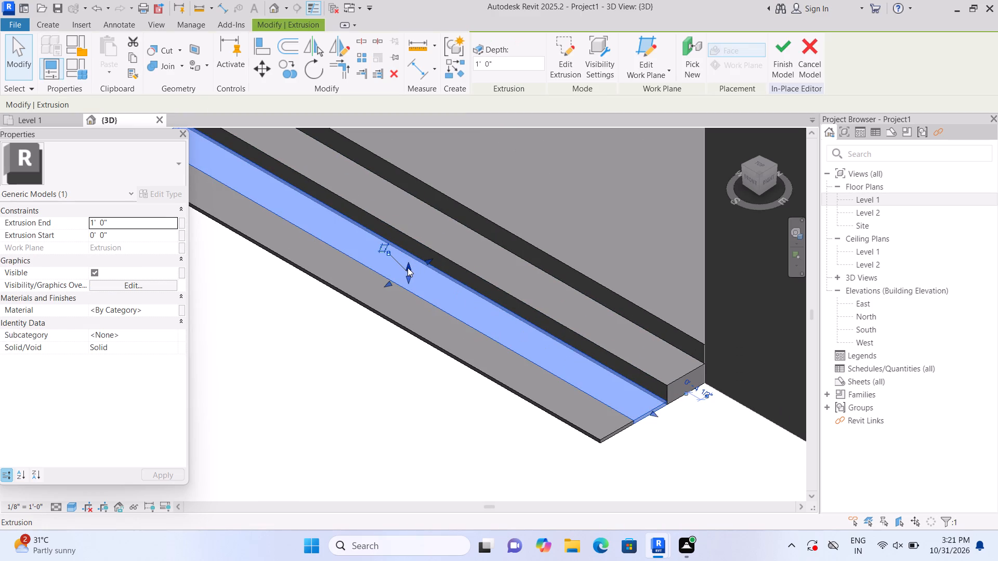
{"action": "left_click_drag", "start_coordinate": [406, 267], "coordinate": [404, 262]}
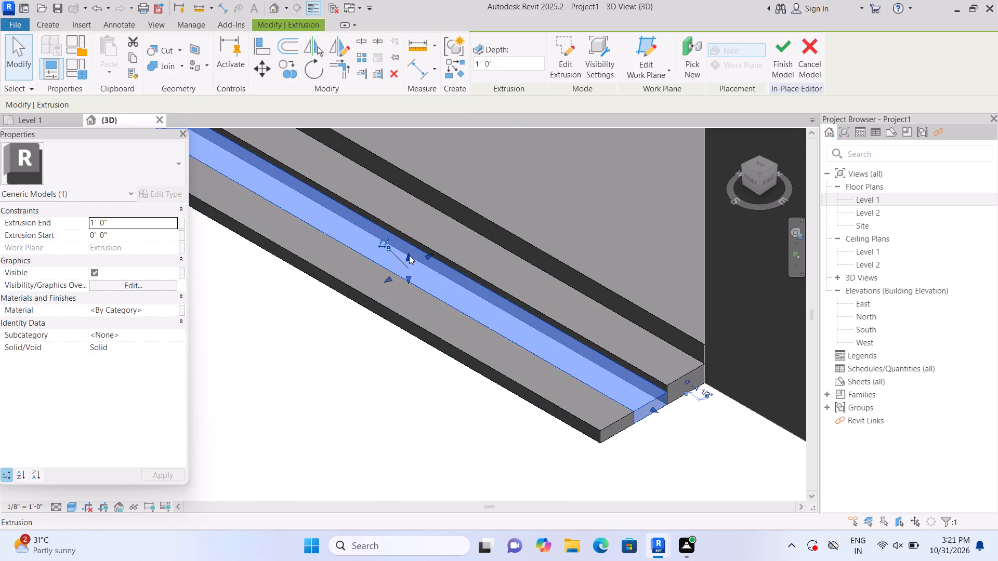
{"action": "left_click", "coordinate": [389, 400]}
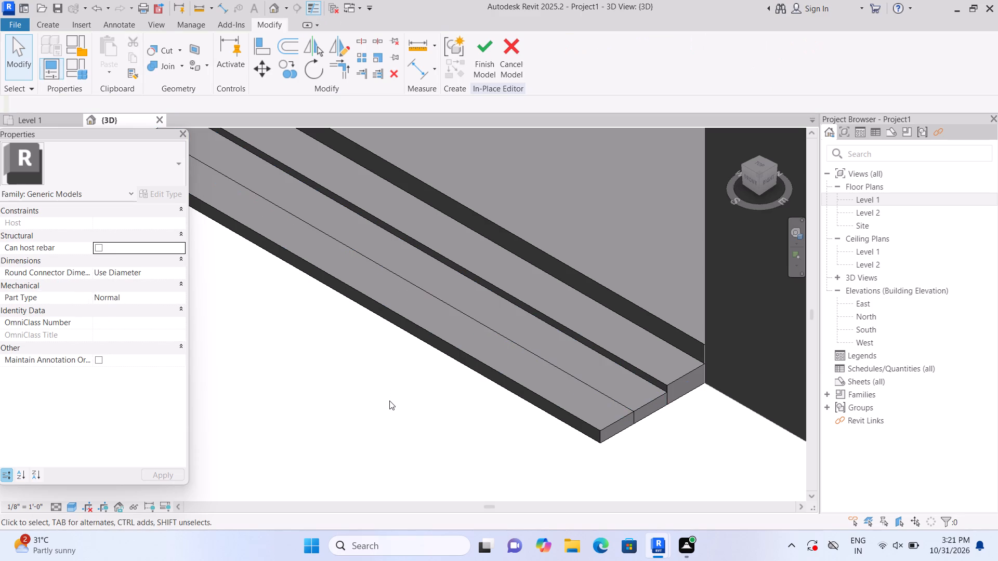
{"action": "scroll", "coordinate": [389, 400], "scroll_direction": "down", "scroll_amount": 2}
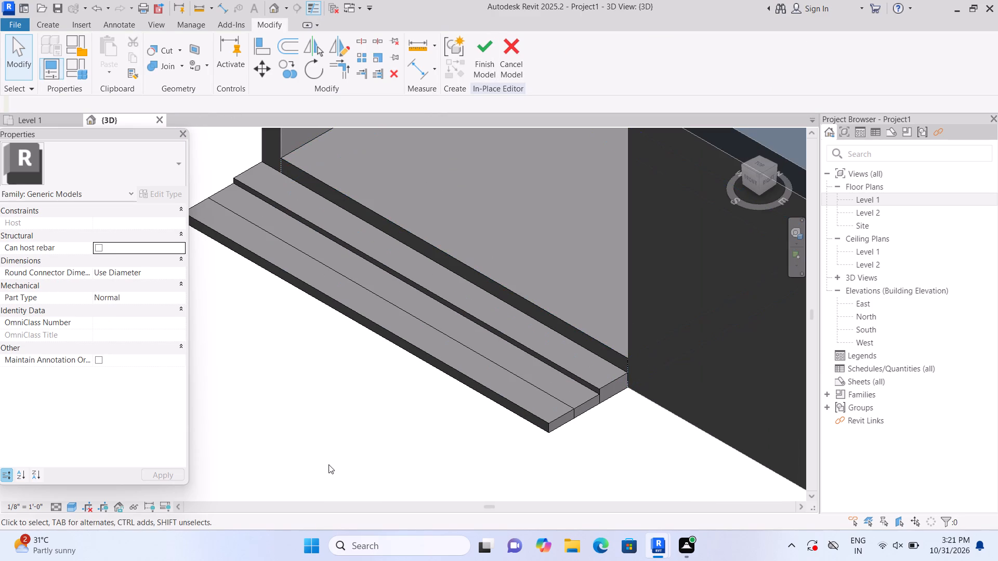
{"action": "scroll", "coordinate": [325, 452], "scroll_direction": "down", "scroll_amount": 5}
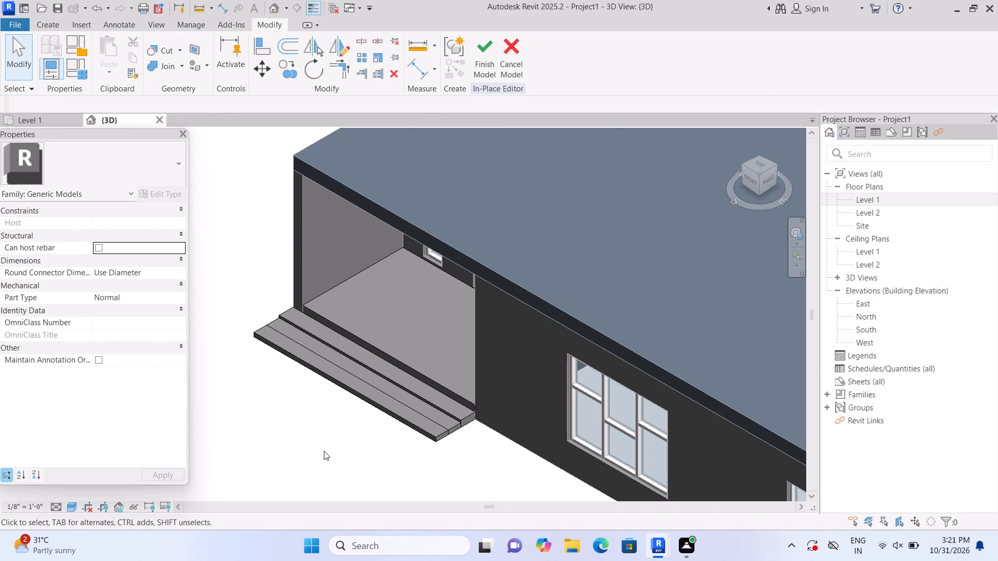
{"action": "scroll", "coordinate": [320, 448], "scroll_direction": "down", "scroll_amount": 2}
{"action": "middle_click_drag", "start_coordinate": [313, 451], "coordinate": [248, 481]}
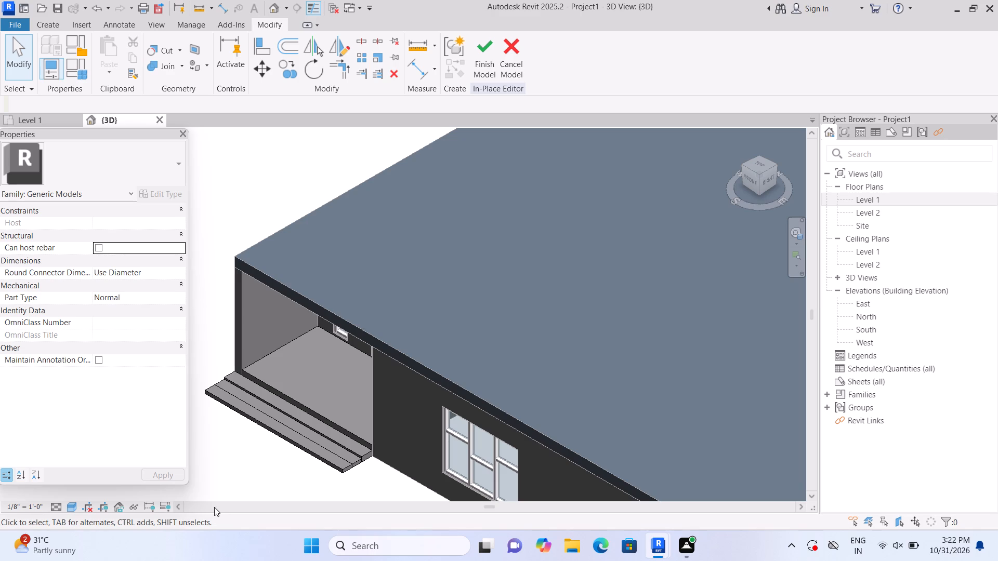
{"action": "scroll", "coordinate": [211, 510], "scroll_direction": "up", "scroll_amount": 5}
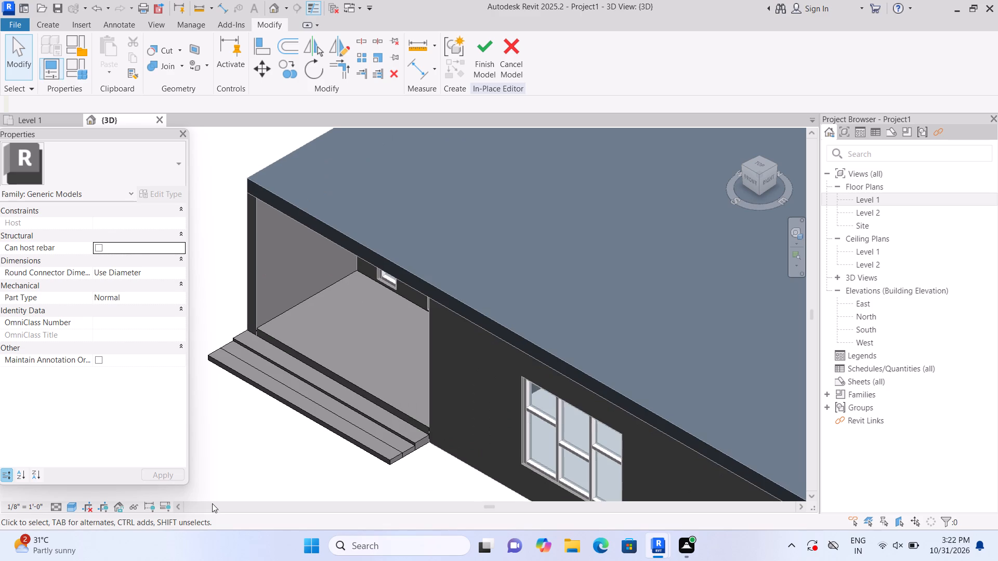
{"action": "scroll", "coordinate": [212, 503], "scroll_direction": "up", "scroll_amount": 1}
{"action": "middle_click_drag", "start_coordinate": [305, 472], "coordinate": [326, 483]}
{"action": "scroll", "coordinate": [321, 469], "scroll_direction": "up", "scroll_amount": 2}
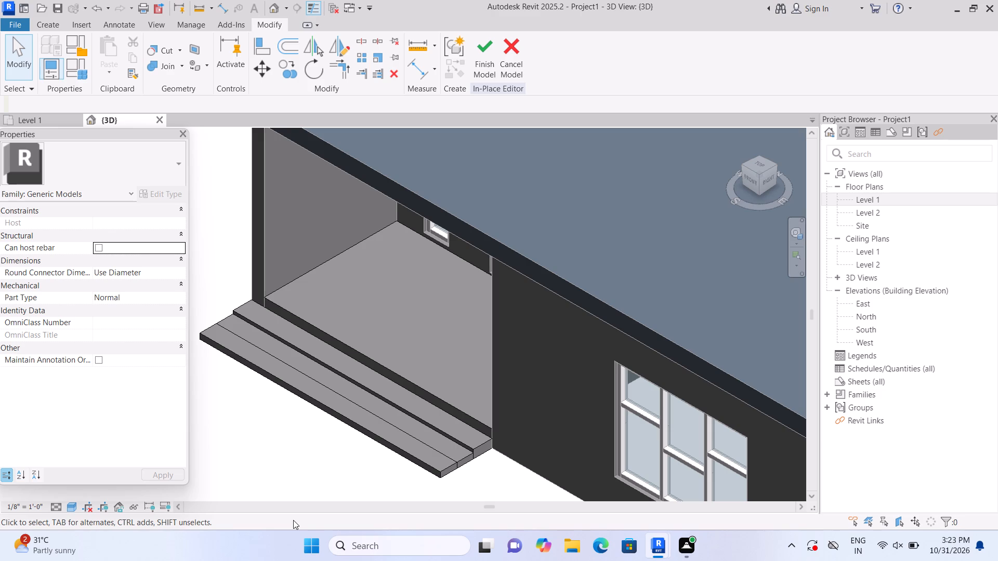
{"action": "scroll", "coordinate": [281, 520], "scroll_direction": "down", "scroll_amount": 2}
Open the Level 2 floor plan and finish the in-place entrance slab and steps model.
{"action": "double_click", "coordinate": [857, 203]}
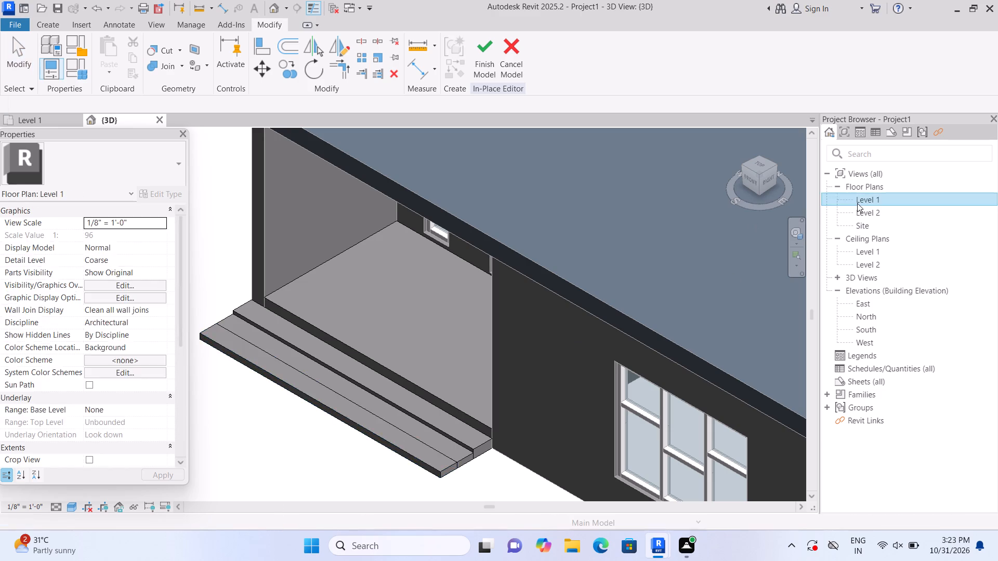
{"action": "triple_click", "coordinate": [868, 213]}
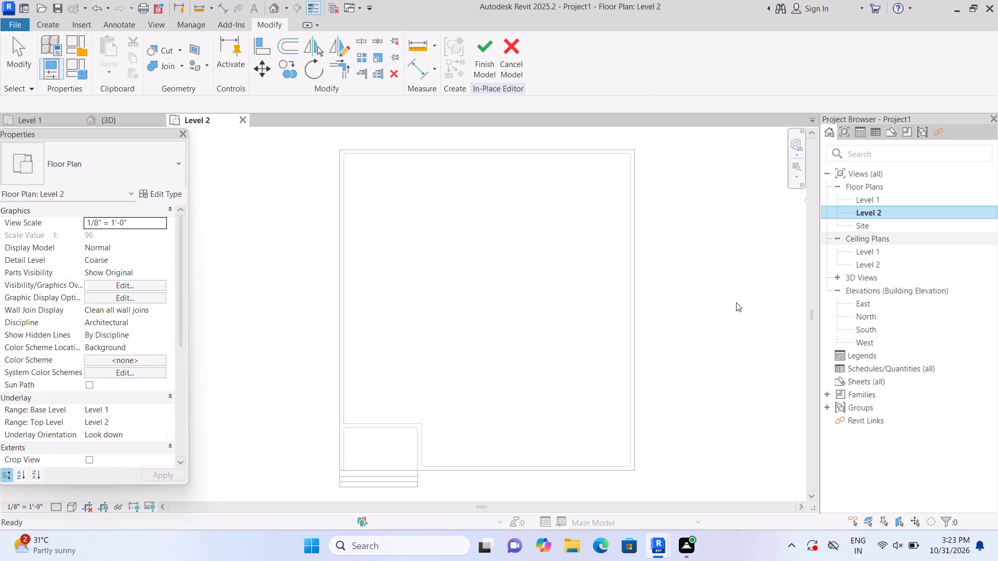
{"action": "scroll", "coordinate": [724, 310], "scroll_direction": "down", "scroll_amount": 2}
{"action": "scroll", "coordinate": [714, 318], "scroll_direction": "up", "scroll_amount": 1}
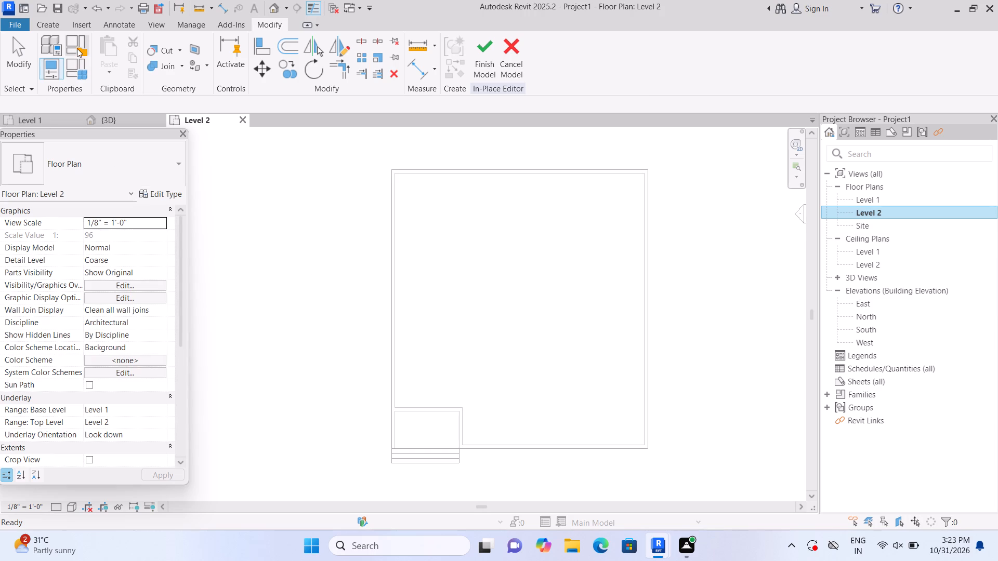
{"action": "double_click", "coordinate": [475, 73]}
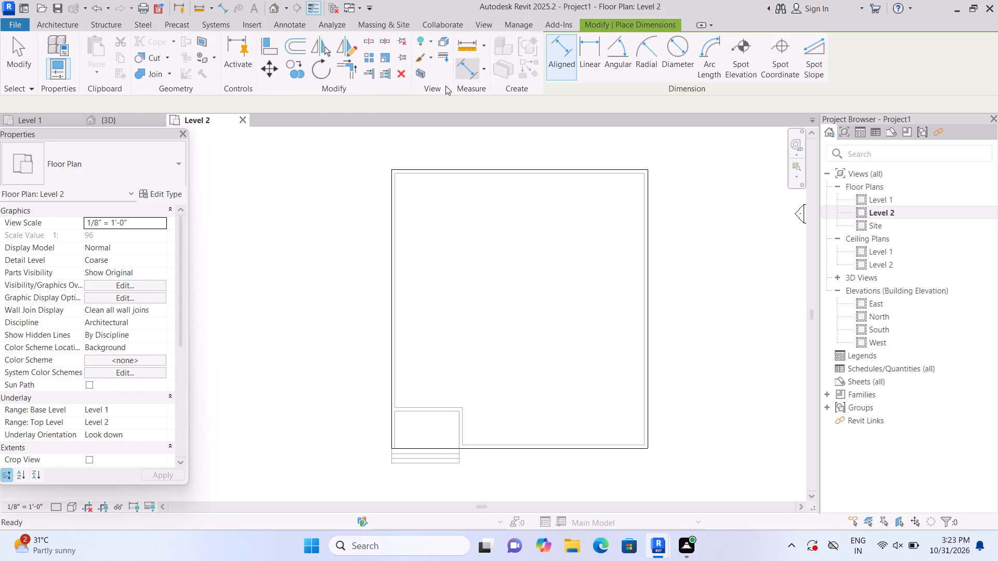
On Level 2, draw a 9" basic wall, 10' high, along the west wall from the entrance recess's corner to the northwest corner.
{"action": "left_click", "coordinate": [64, 26]}
{"action": "left_click", "coordinate": [57, 48]}
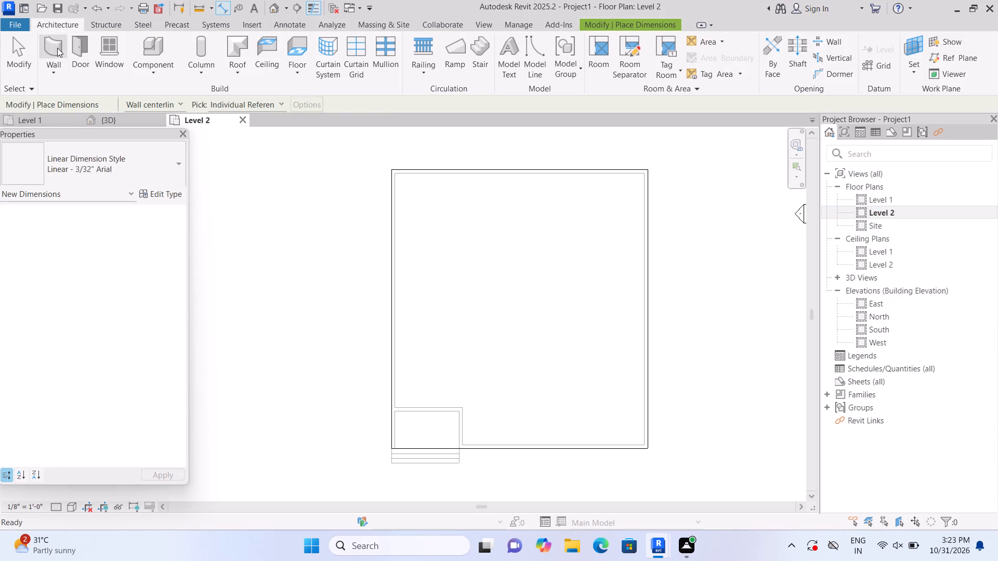
{"action": "left_click", "coordinate": [179, 168]}
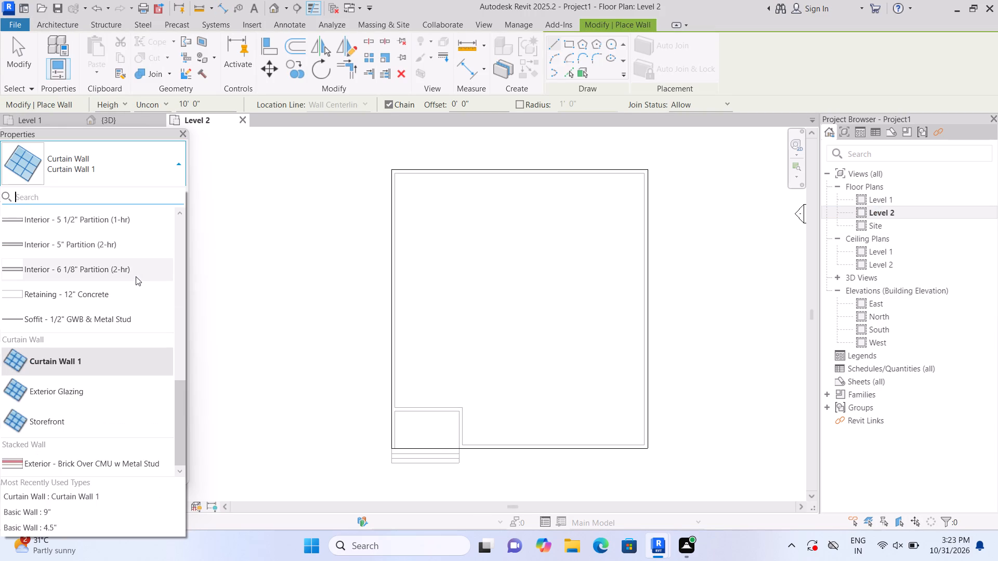
{"action": "scroll", "coordinate": [136, 281], "scroll_direction": "up", "scroll_amount": 8}
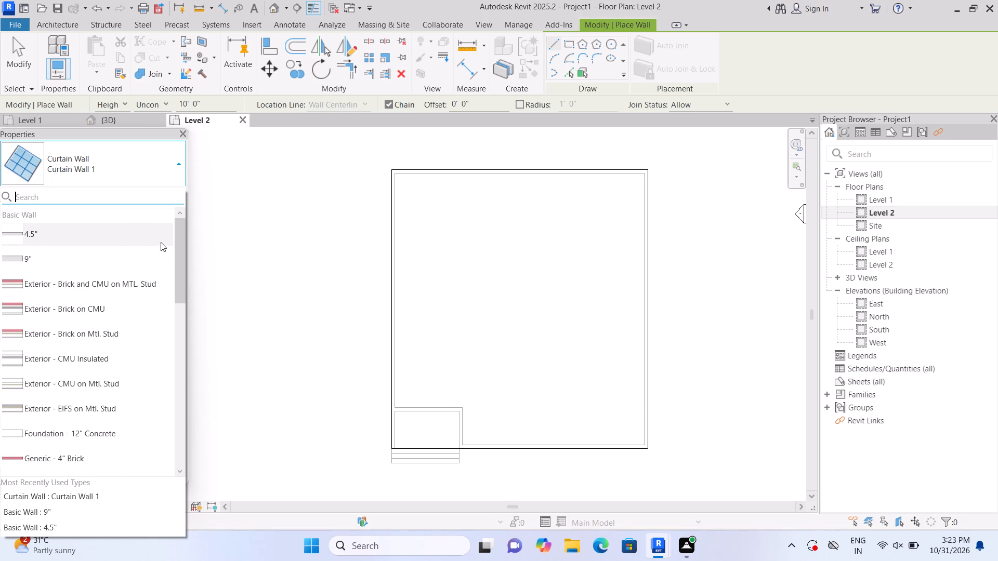
{"action": "scroll", "coordinate": [161, 242], "scroll_direction": "up", "scroll_amount": 3}
{"action": "left_click", "coordinate": [138, 252]}
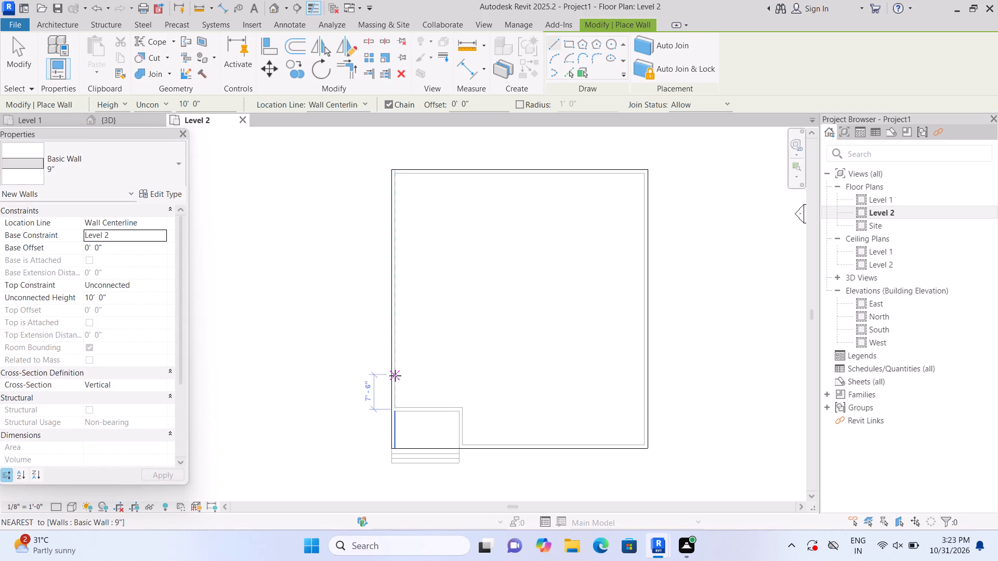
{"action": "scroll", "coordinate": [393, 412], "scroll_direction": "up", "scroll_amount": 6}
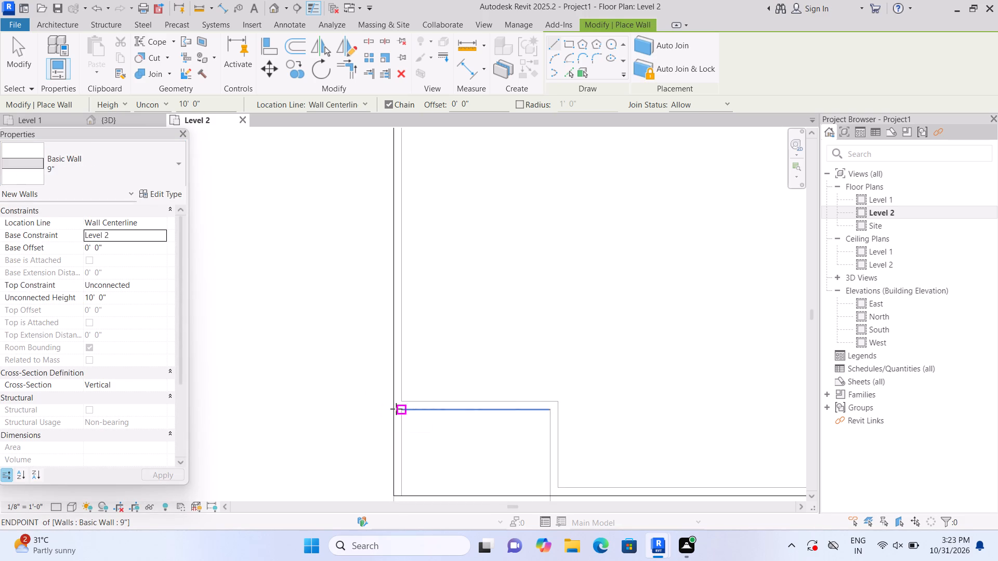
{"action": "scroll", "coordinate": [396, 410], "scroll_direction": "up", "scroll_amount": 6}
{"action": "left_click", "coordinate": [397, 401]}
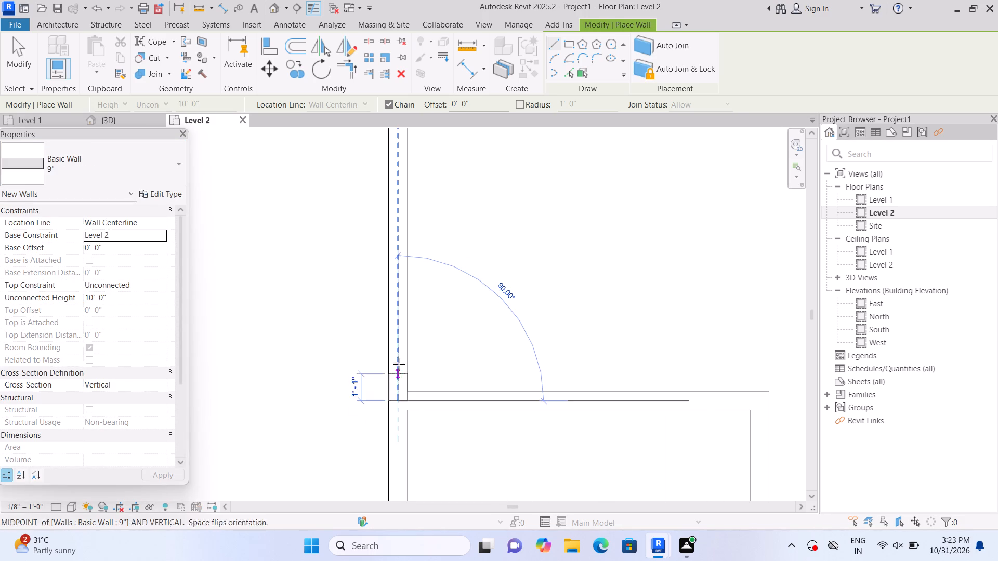
{"action": "middle_click_drag", "start_coordinate": [401, 255], "coordinate": [397, 458]}
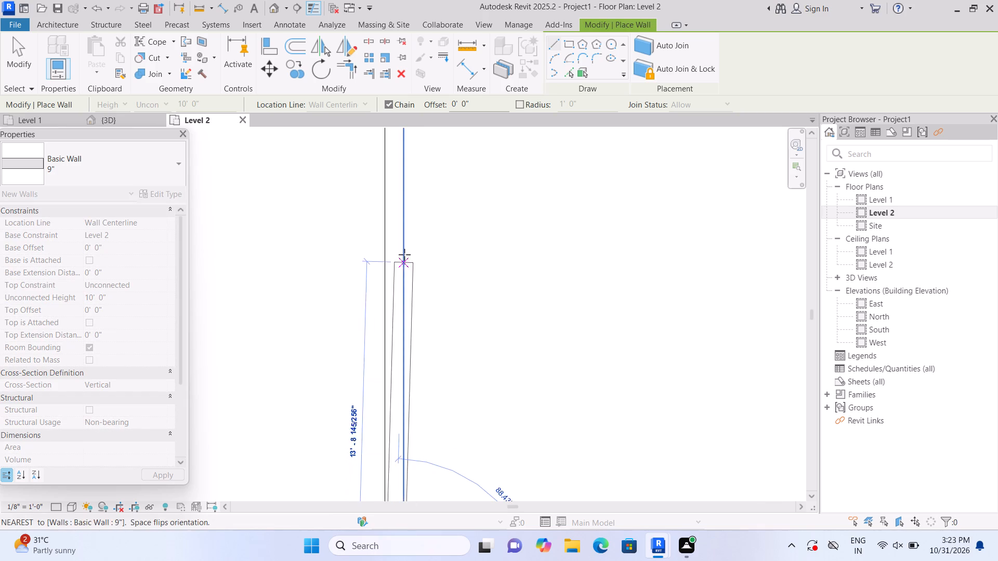
{"action": "scroll", "coordinate": [398, 241], "scroll_direction": "up", "scroll_amount": 1}
{"action": "middle_click_drag", "start_coordinate": [397, 241], "coordinate": [377, 429]}
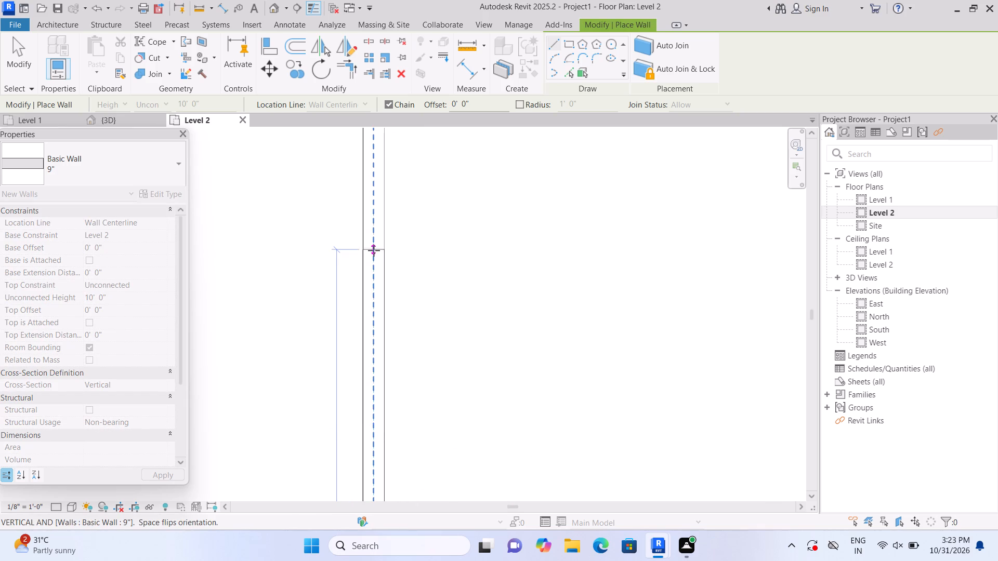
{"action": "middle_click_drag", "start_coordinate": [381, 177], "coordinate": [373, 418]}
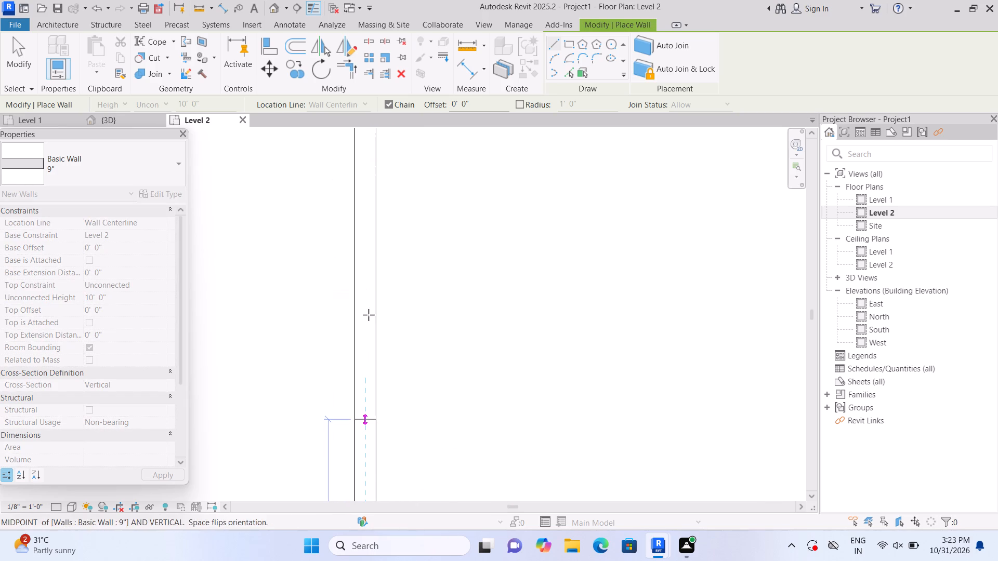
{"action": "middle_click_drag", "start_coordinate": [375, 196], "coordinate": [348, 446]}
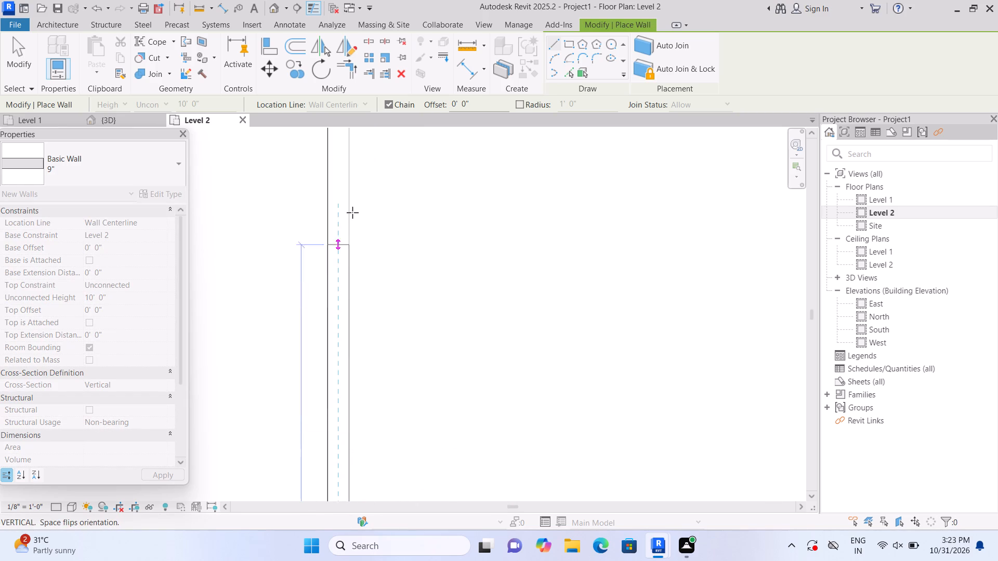
{"action": "scroll", "coordinate": [356, 184], "scroll_direction": "up", "scroll_amount": 1}
{"action": "middle_click_drag", "start_coordinate": [356, 194], "coordinate": [348, 453]}
{"action": "middle_click_drag", "start_coordinate": [343, 230], "coordinate": [343, 279]}
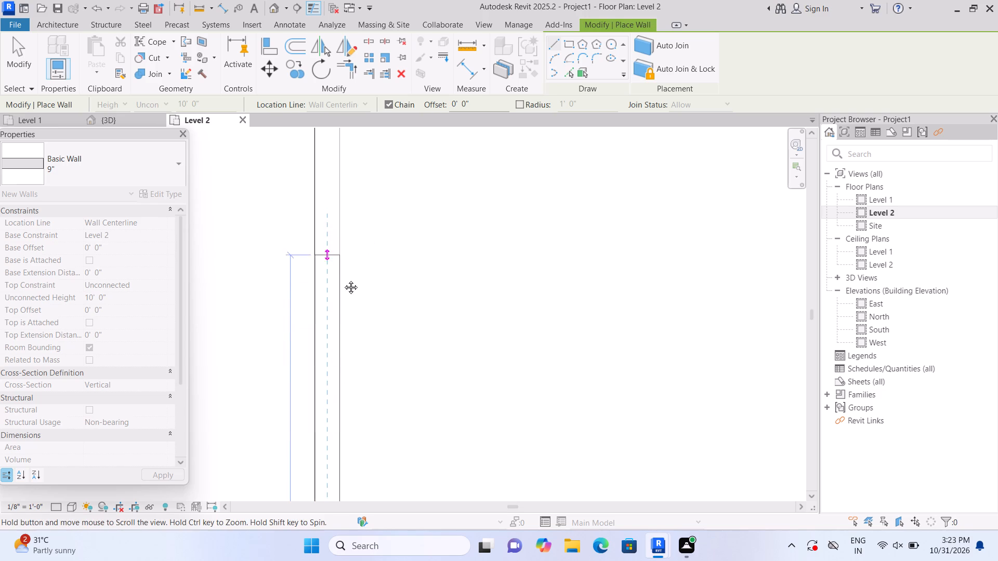
{"action": "middle_click_drag", "start_coordinate": [343, 279], "coordinate": [322, 531]}
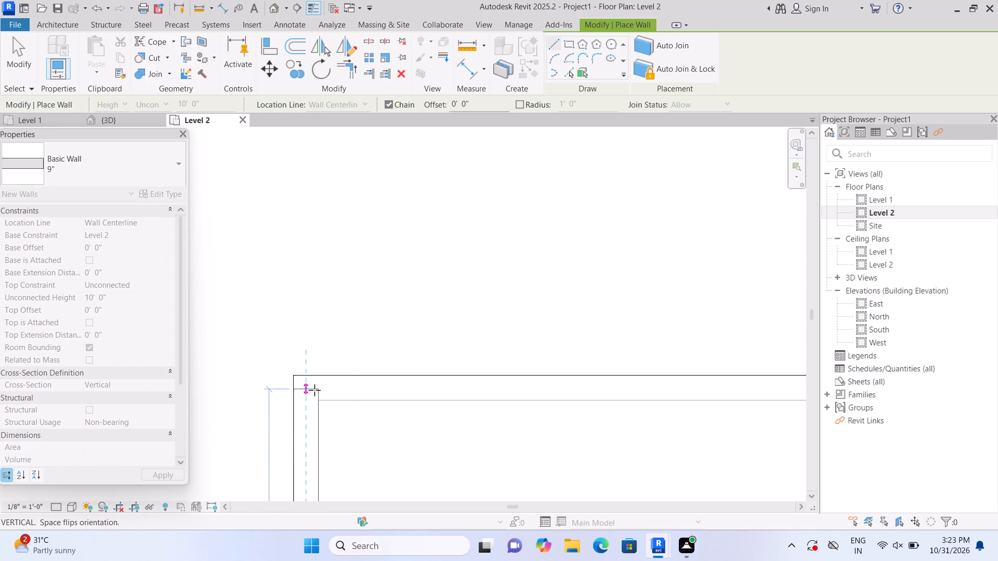
{"action": "left_click", "coordinate": [313, 390]}
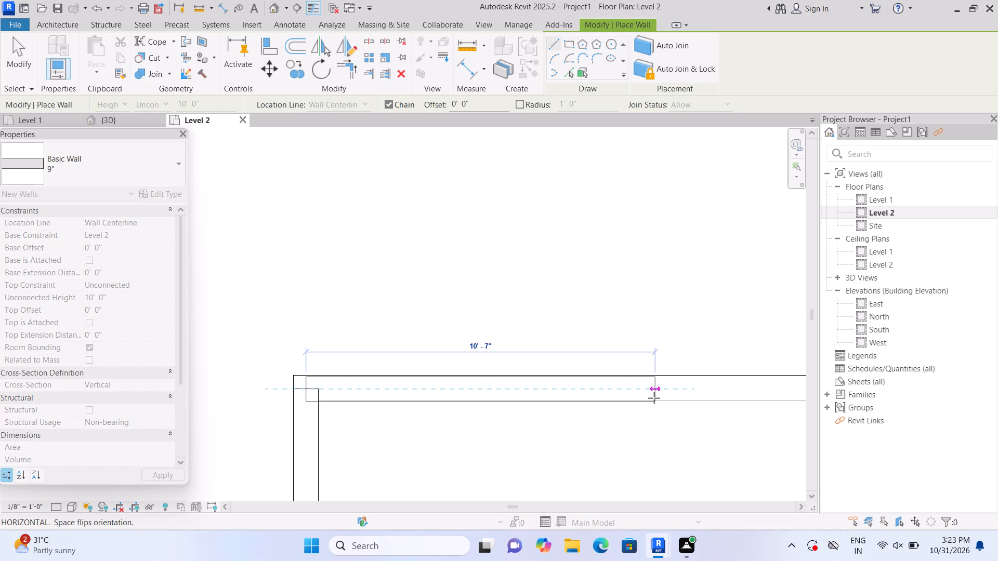
{"action": "key", "text": "Escape"}
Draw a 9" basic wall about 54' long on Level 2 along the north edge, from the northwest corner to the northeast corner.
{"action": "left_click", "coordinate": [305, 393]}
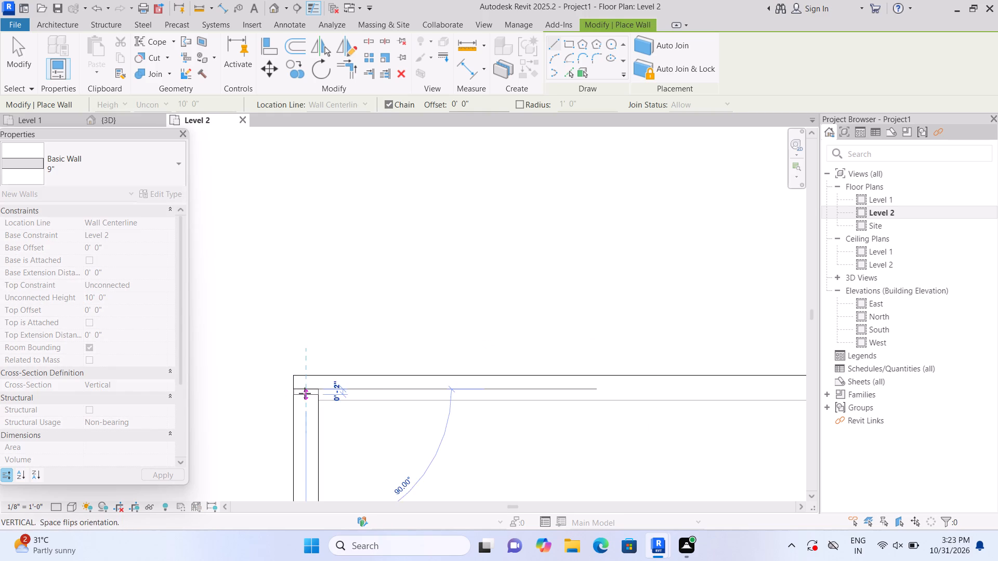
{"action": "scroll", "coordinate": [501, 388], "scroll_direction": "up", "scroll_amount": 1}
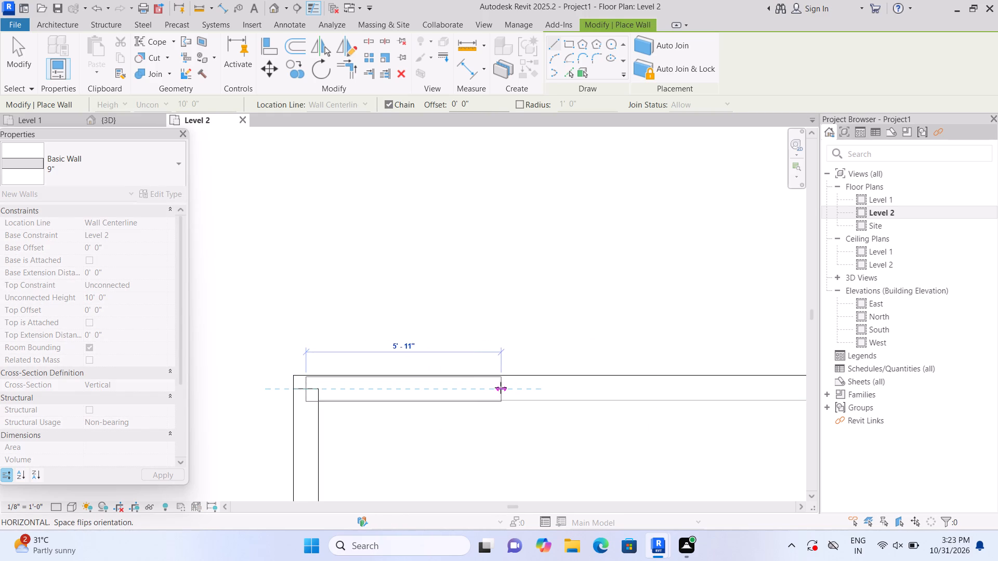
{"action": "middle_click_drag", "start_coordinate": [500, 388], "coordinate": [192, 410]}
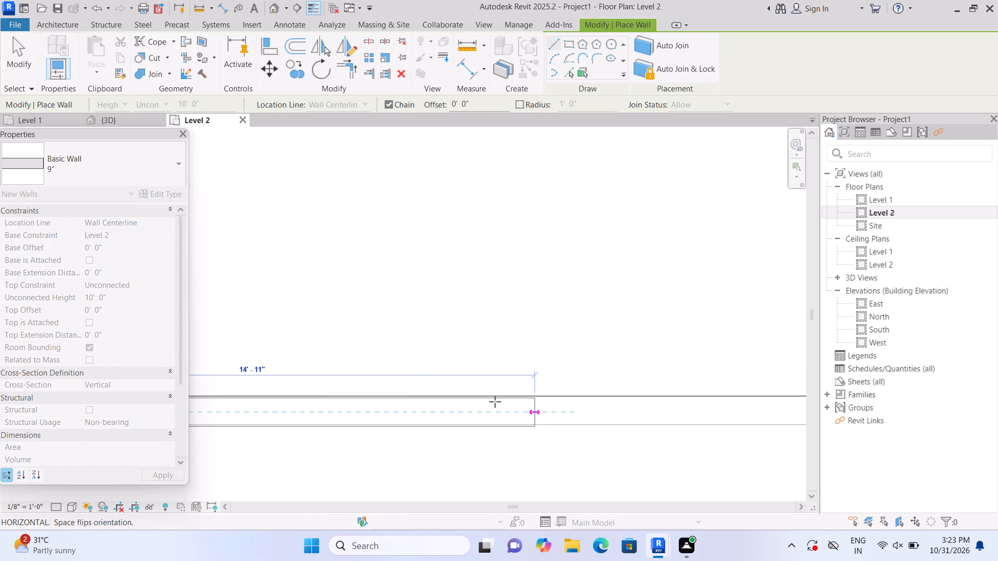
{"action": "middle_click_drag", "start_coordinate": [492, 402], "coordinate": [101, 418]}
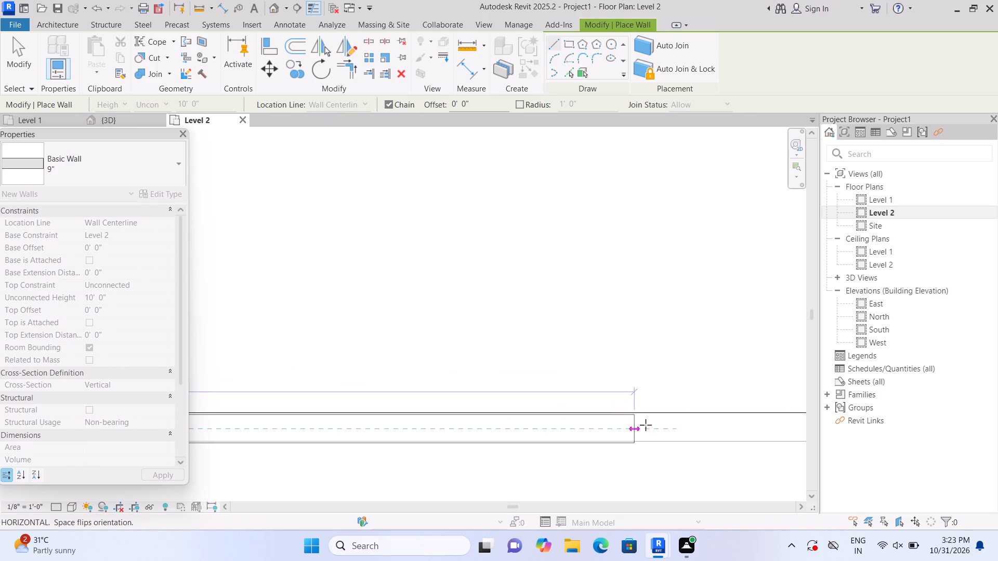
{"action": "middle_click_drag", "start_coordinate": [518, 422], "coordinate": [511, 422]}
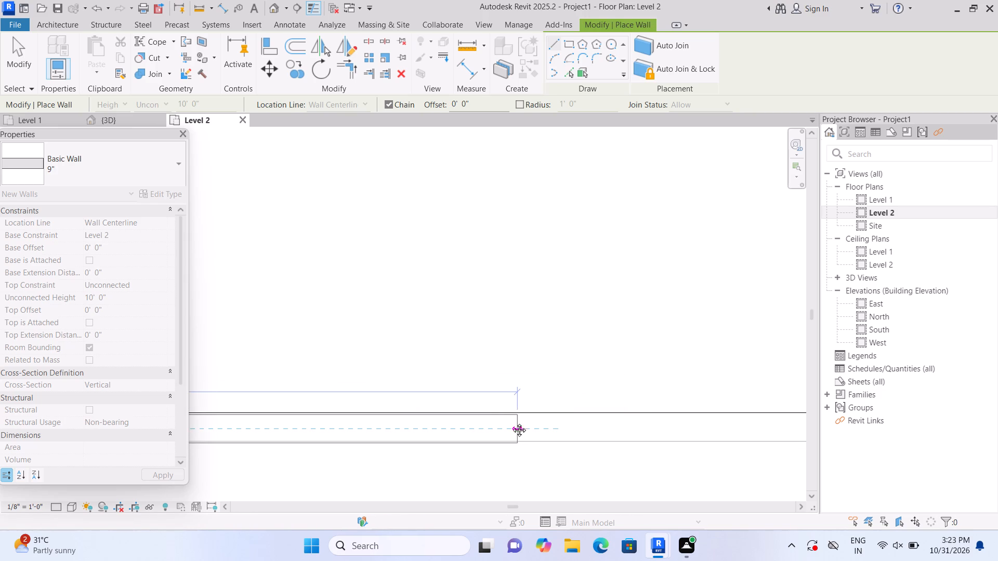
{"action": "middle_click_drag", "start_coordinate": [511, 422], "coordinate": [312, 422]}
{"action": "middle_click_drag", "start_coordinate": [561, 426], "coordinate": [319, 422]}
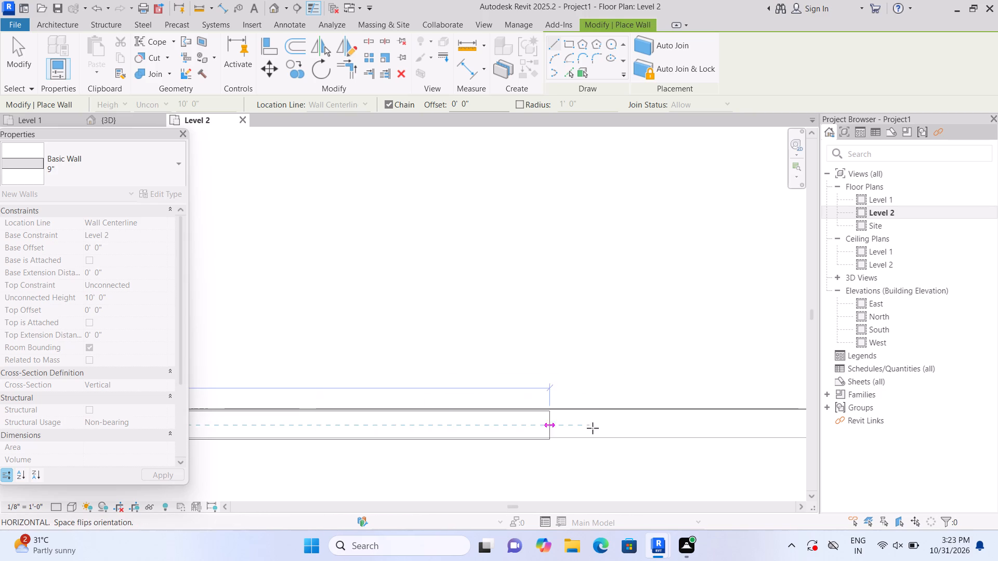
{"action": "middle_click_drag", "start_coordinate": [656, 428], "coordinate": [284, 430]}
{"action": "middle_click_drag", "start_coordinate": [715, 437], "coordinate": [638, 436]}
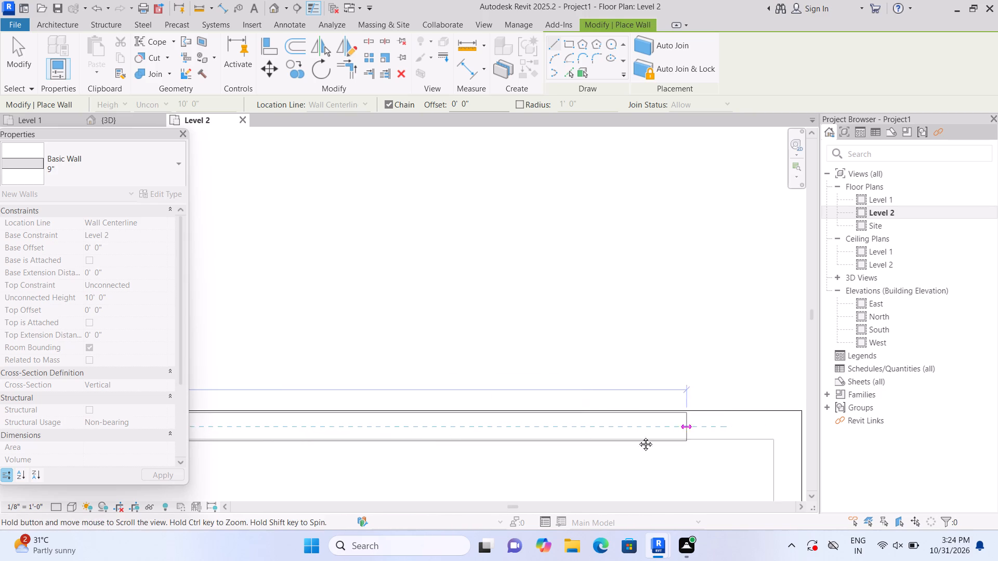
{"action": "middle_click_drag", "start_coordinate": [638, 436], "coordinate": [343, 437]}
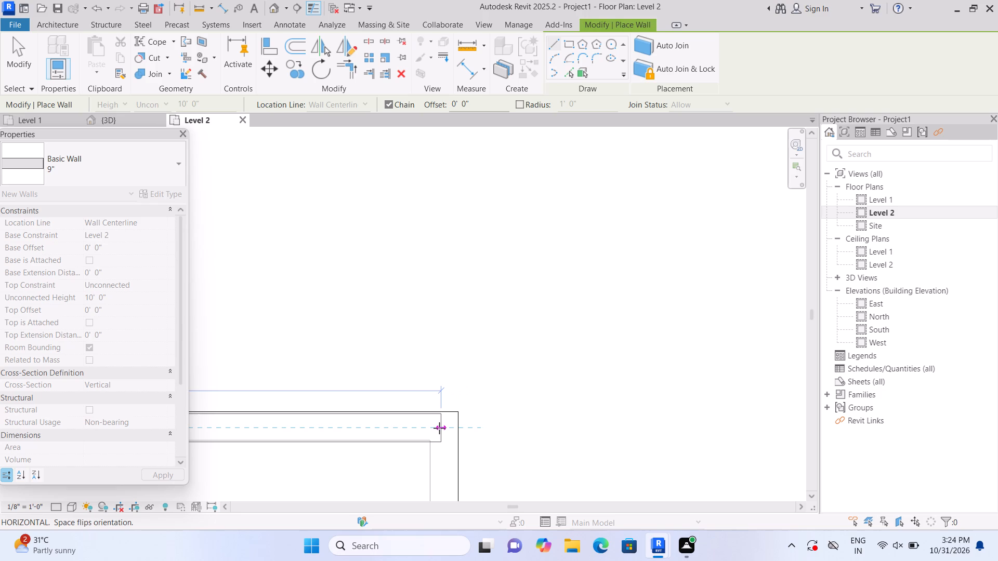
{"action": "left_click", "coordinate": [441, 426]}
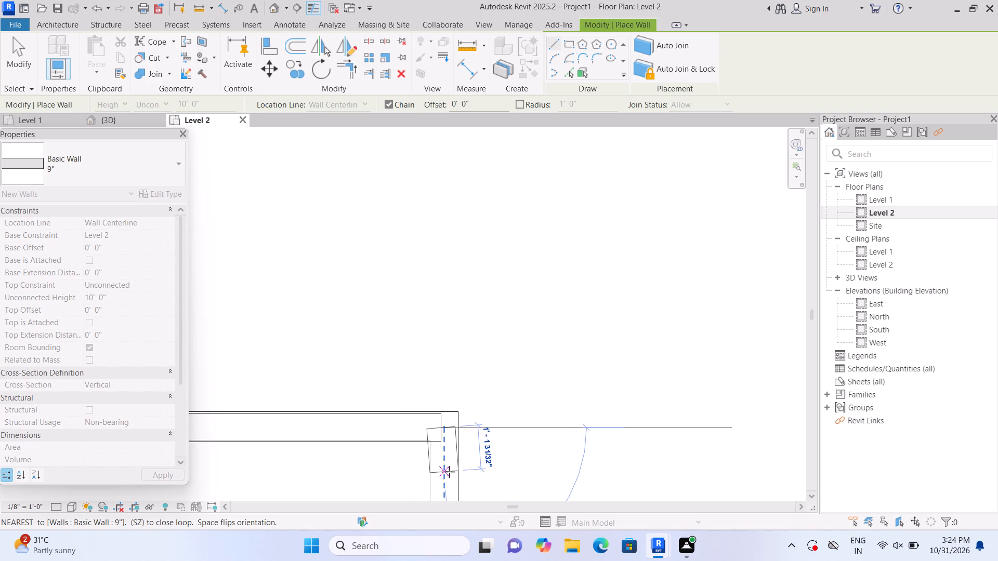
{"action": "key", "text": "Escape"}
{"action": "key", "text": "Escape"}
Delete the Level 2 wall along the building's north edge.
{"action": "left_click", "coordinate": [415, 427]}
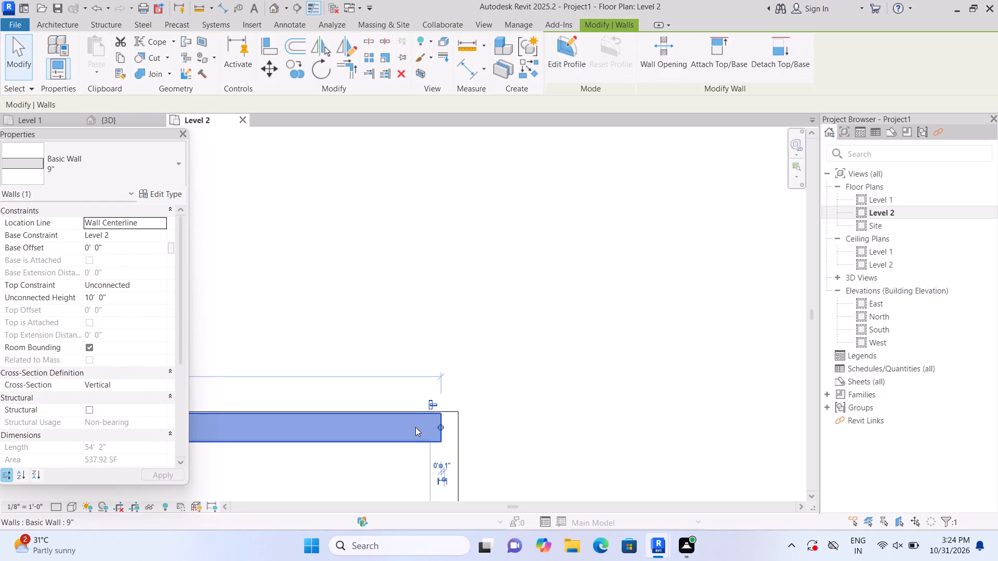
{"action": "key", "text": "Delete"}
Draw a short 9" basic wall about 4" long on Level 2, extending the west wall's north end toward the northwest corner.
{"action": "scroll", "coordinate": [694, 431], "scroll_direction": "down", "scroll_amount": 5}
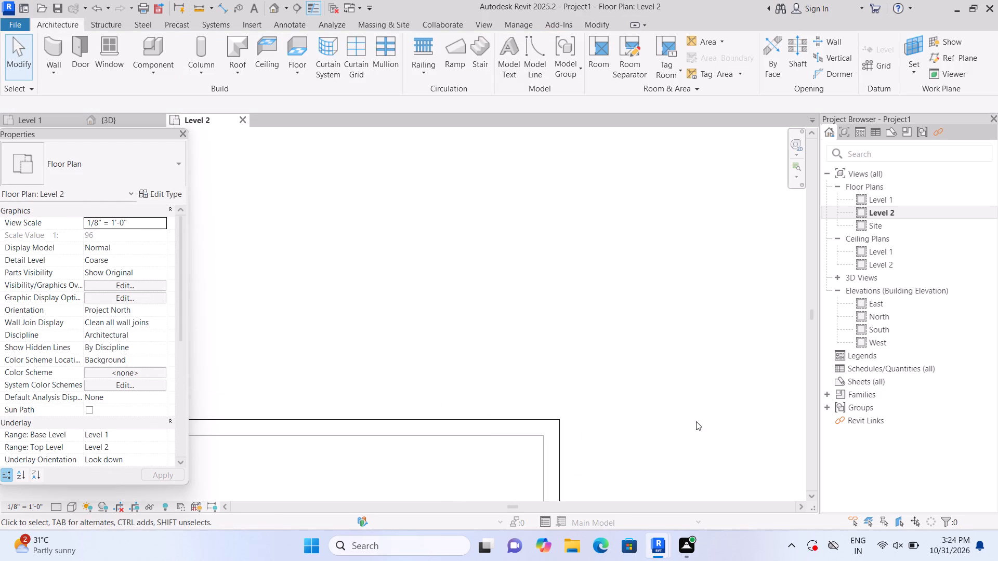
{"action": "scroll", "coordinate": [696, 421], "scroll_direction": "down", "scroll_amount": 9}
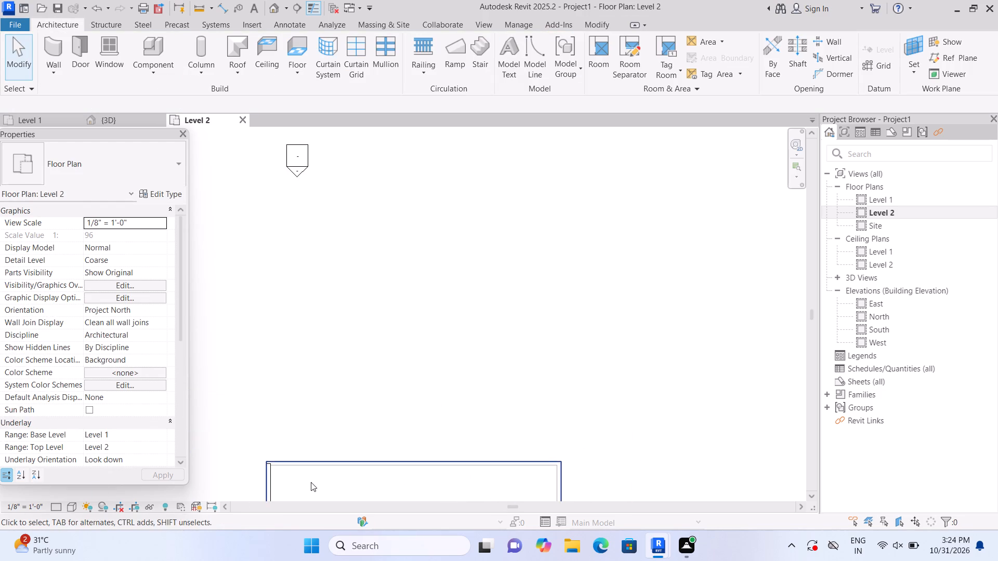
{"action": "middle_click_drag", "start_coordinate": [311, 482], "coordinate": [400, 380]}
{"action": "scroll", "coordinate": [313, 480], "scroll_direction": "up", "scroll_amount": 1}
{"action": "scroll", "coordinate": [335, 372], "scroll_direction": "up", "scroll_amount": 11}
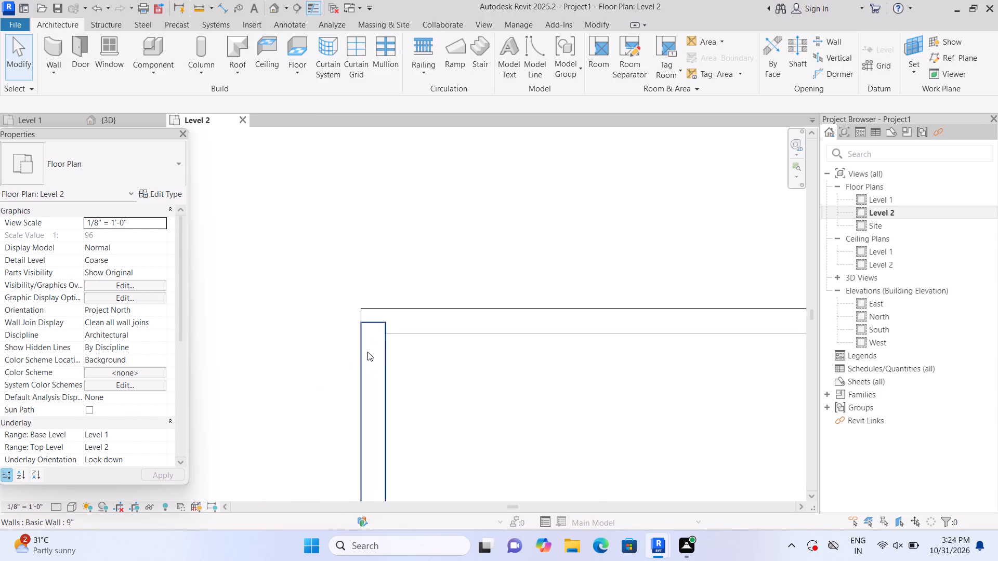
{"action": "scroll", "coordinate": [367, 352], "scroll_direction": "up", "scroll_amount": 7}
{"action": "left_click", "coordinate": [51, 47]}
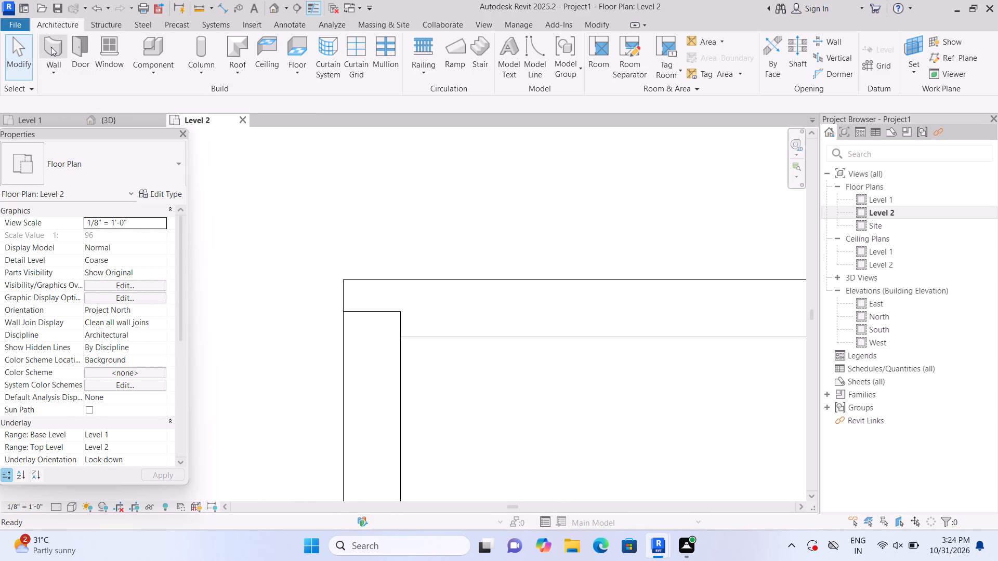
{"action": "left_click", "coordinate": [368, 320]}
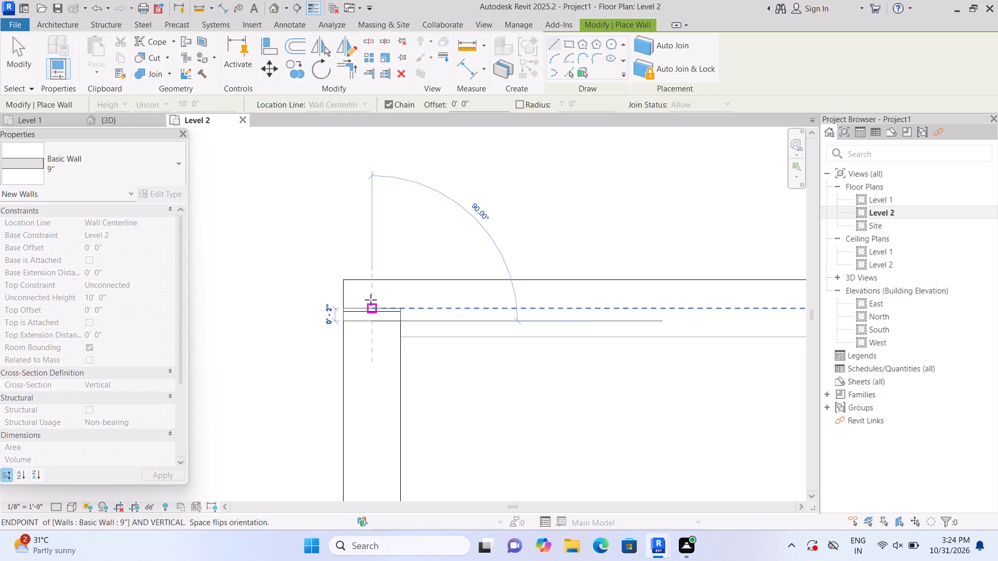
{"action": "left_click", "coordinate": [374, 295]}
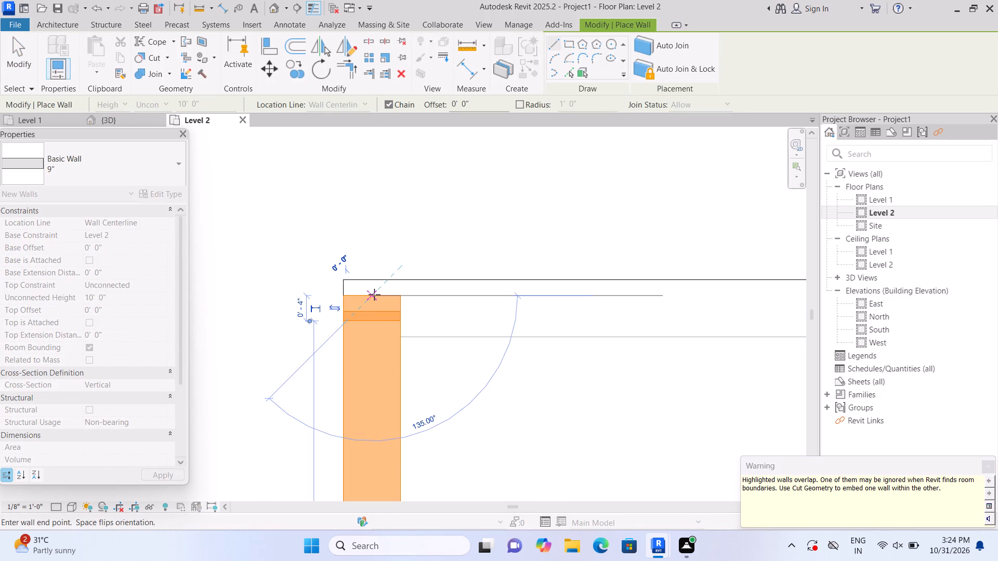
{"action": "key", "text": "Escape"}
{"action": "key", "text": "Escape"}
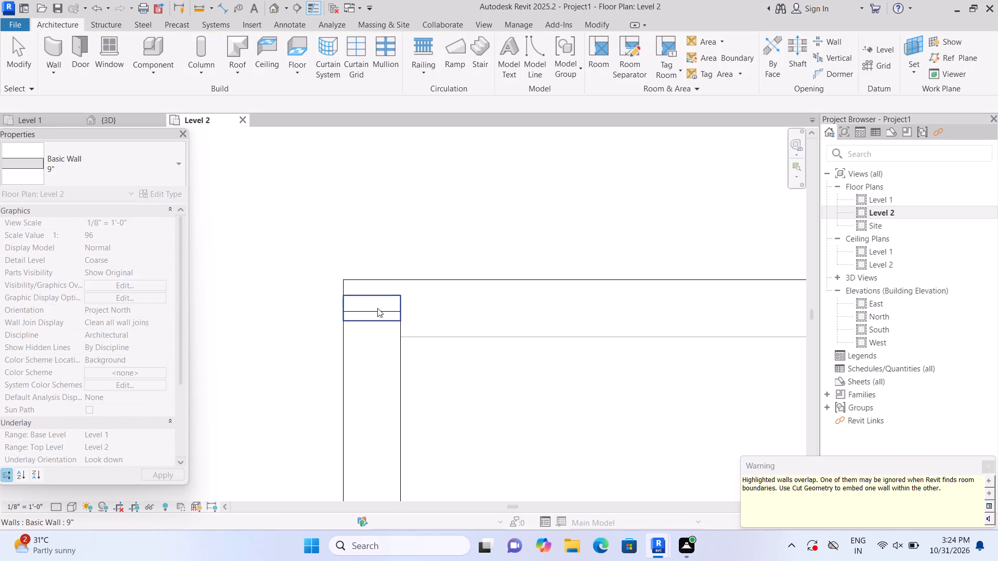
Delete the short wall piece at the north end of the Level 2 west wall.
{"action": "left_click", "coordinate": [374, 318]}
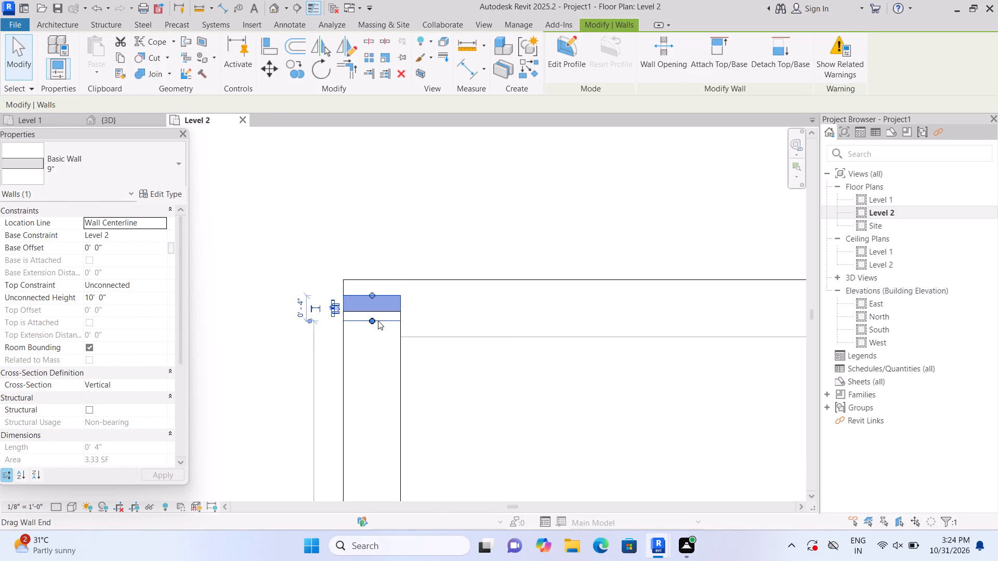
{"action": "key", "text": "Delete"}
Delete the 9" Level 2 wall along the building's west edge.
{"action": "left_click", "coordinate": [381, 328]}
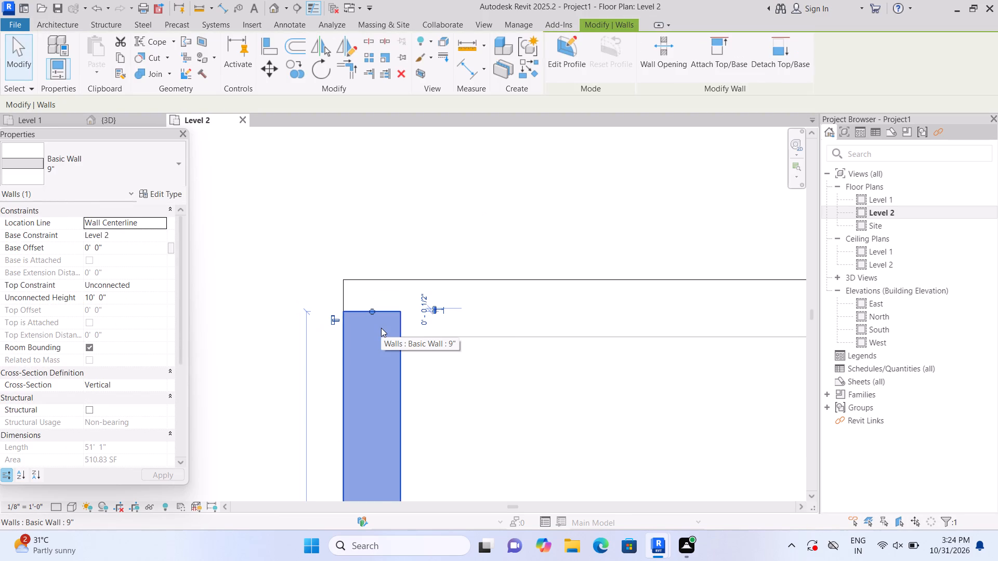
{"action": "key", "text": "Delete"}
Draw a 9" basic wall, 10' high, on Level 2 along the west edge from the northwest corner centerline to the entrance recess's corner.
{"action": "scroll", "coordinate": [383, 334], "scroll_direction": "down", "scroll_amount": 5}
{"action": "scroll", "coordinate": [434, 419], "scroll_direction": "up", "scroll_amount": 4}
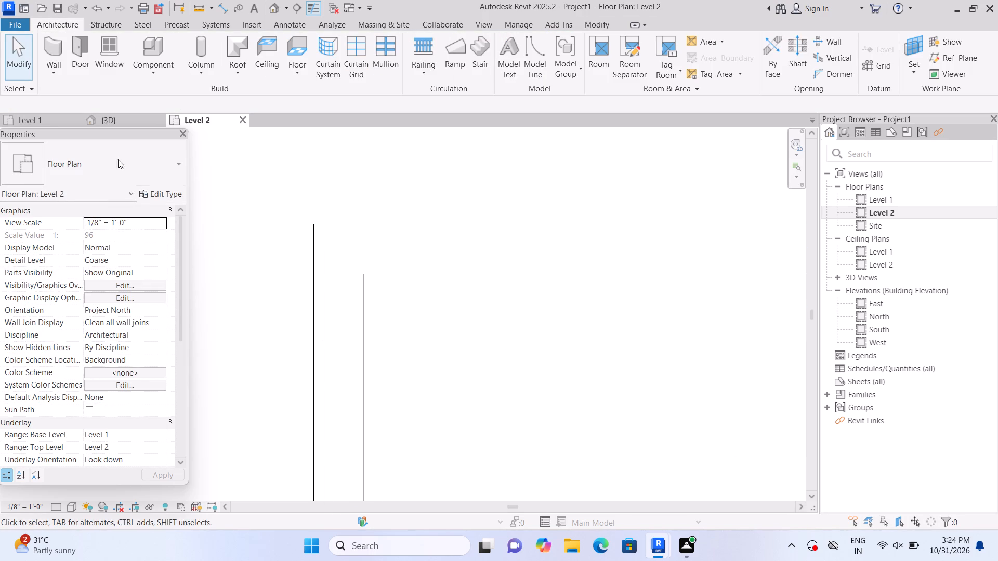
{"action": "left_click", "coordinate": [57, 51]}
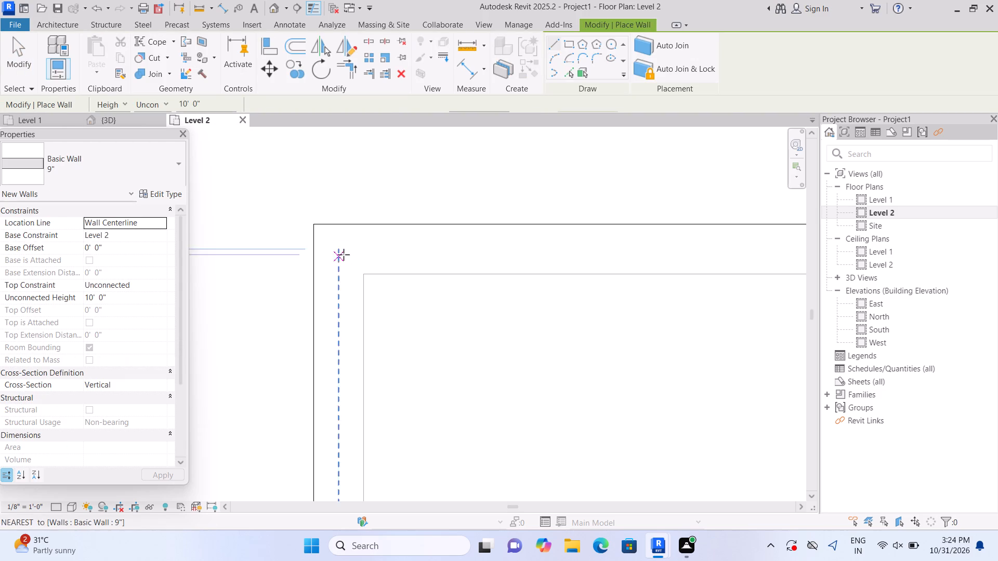
{"action": "left_click", "coordinate": [343, 250]}
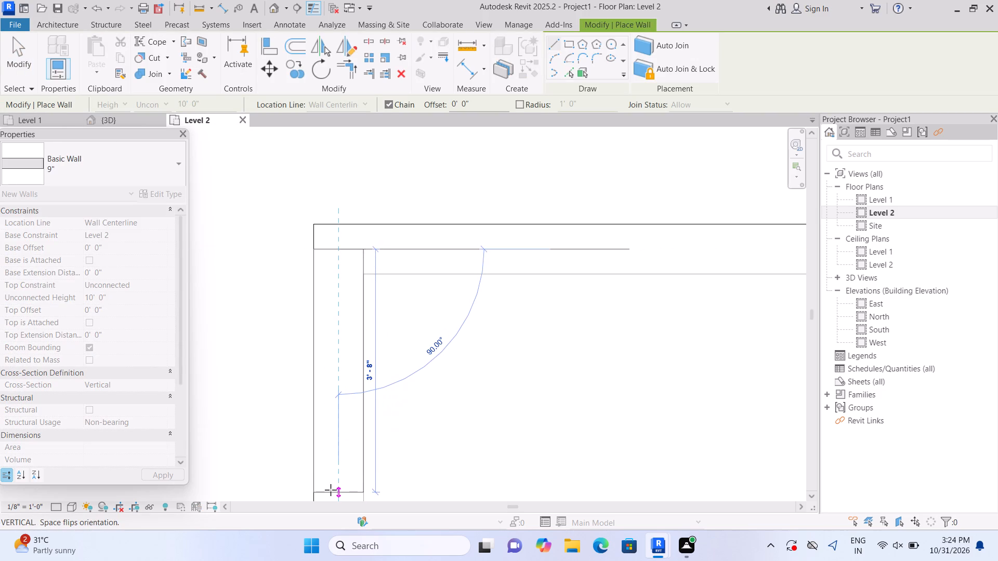
{"action": "middle_click_drag", "start_coordinate": [331, 490], "coordinate": [357, 268]}
{"action": "middle_click_drag", "start_coordinate": [353, 475], "coordinate": [397, 303]}
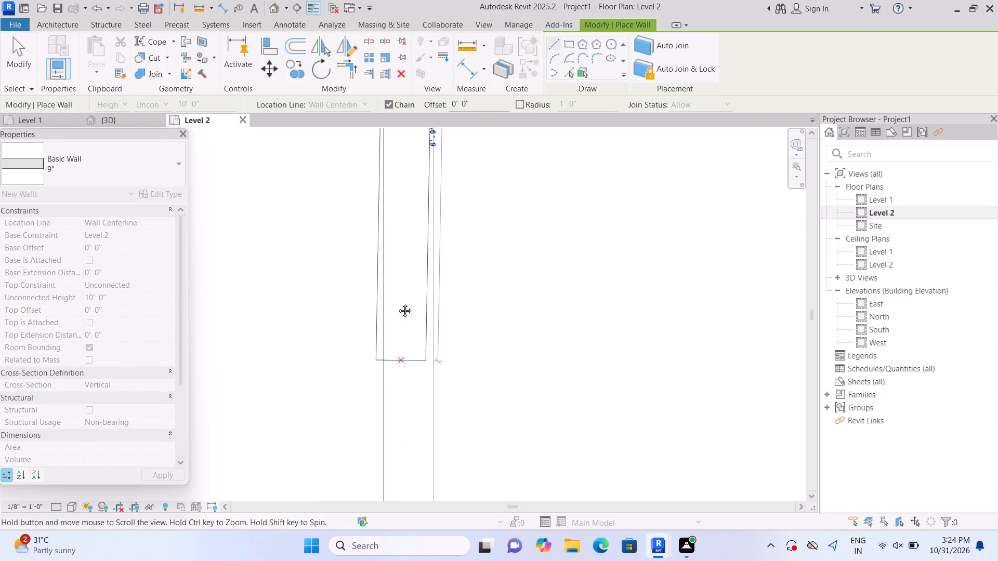
{"action": "middle_click_drag", "start_coordinate": [397, 303], "coordinate": [399, 207]}
{"action": "scroll", "coordinate": [395, 394], "scroll_direction": "up", "scroll_amount": 1}
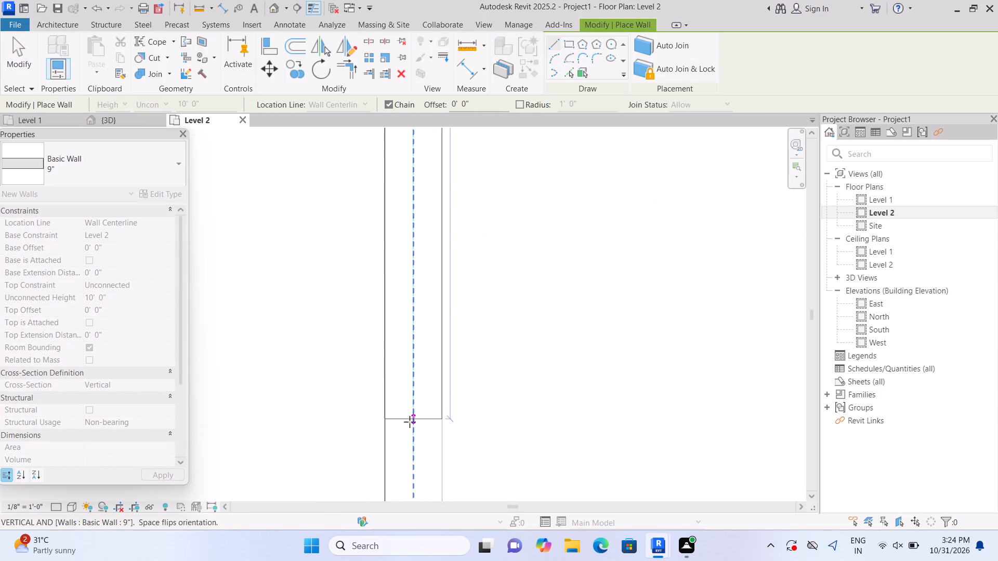
{"action": "middle_click_drag", "start_coordinate": [410, 422], "coordinate": [480, 111]}
{"action": "middle_click_drag", "start_coordinate": [471, 416], "coordinate": [426, 179]}
{"action": "scroll", "coordinate": [431, 223], "scroll_direction": "down", "scroll_amount": 10}
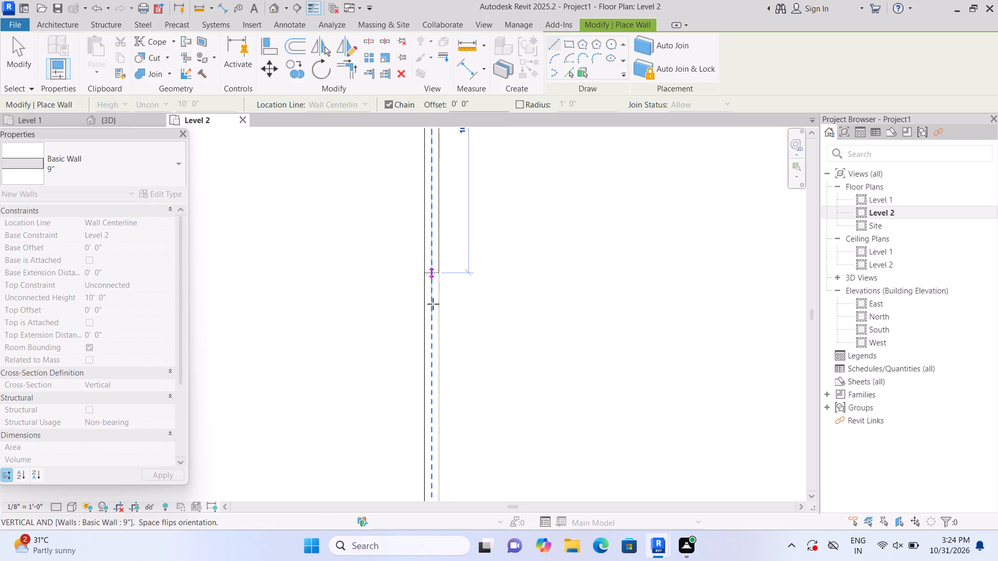
{"action": "scroll", "coordinate": [429, 396], "scroll_direction": "down", "scroll_amount": 6}
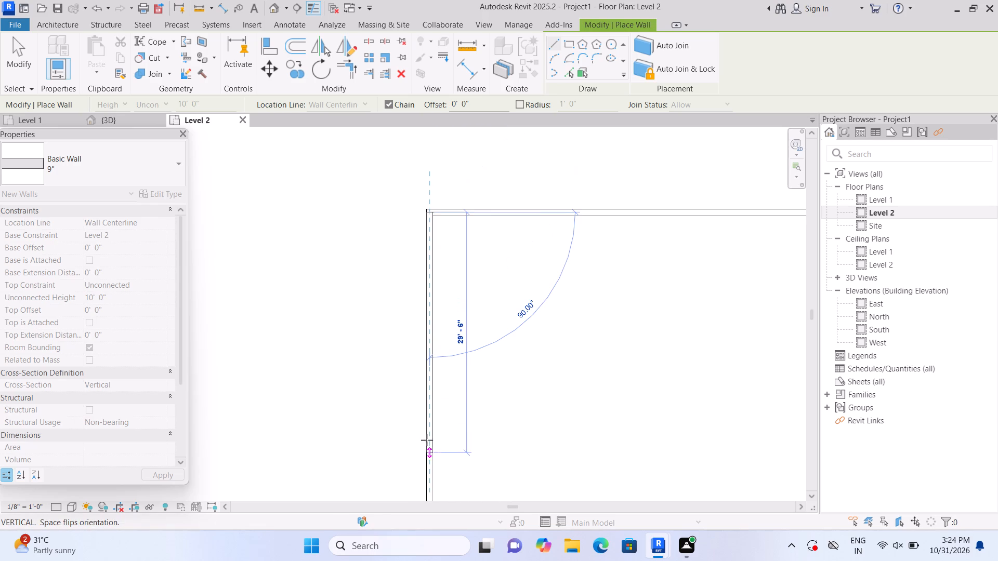
{"action": "middle_click_drag", "start_coordinate": [428, 433], "coordinate": [447, 202]}
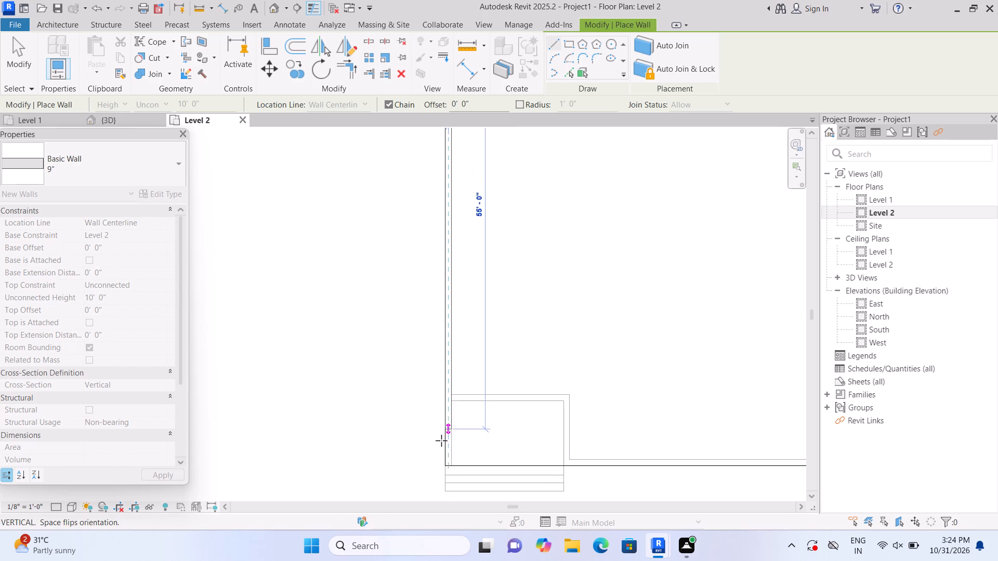
{"action": "scroll", "coordinate": [434, 453], "scroll_direction": "up", "scroll_amount": 1}
{"action": "scroll", "coordinate": [456, 394], "scroll_direction": "up", "scroll_amount": 6}
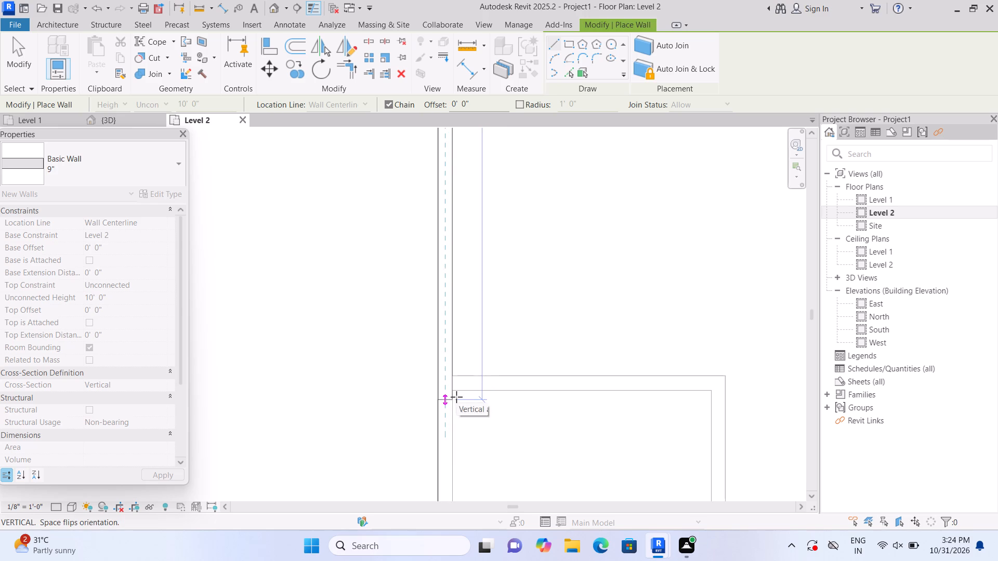
{"action": "scroll", "coordinate": [456, 397], "scroll_direction": "up", "scroll_amount": 13}
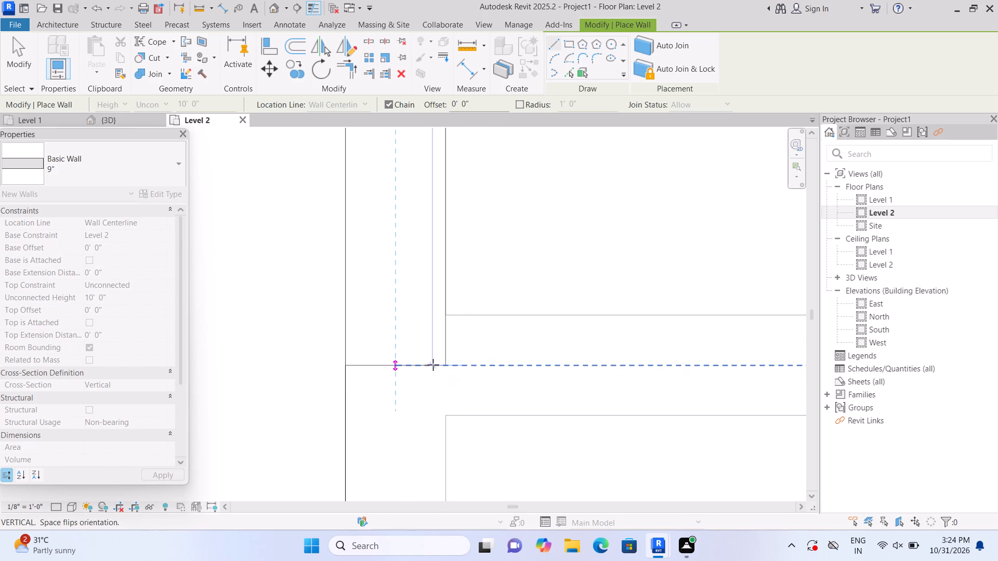
{"action": "double_click", "coordinate": [396, 358]}
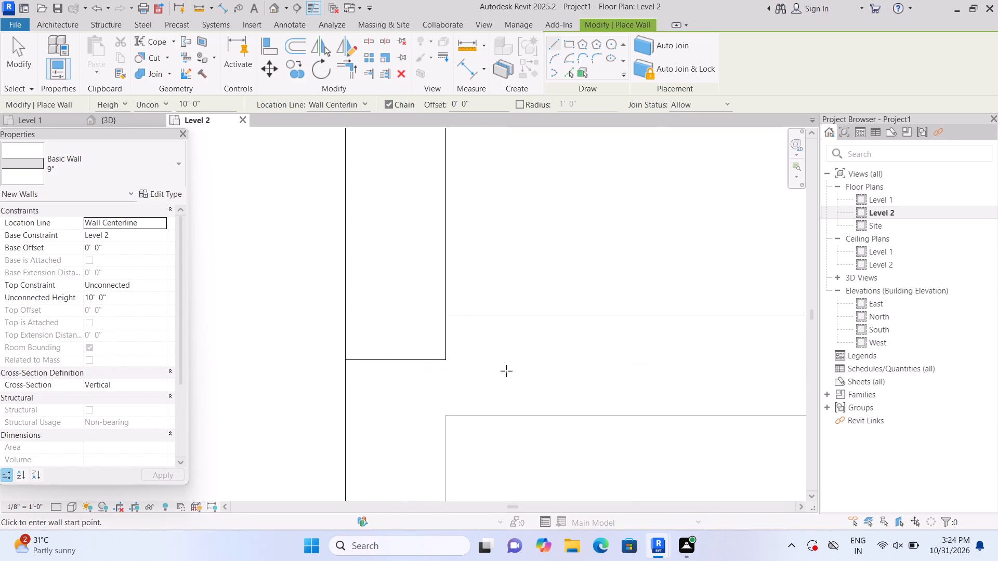
{"action": "double_click", "coordinate": [392, 356]}
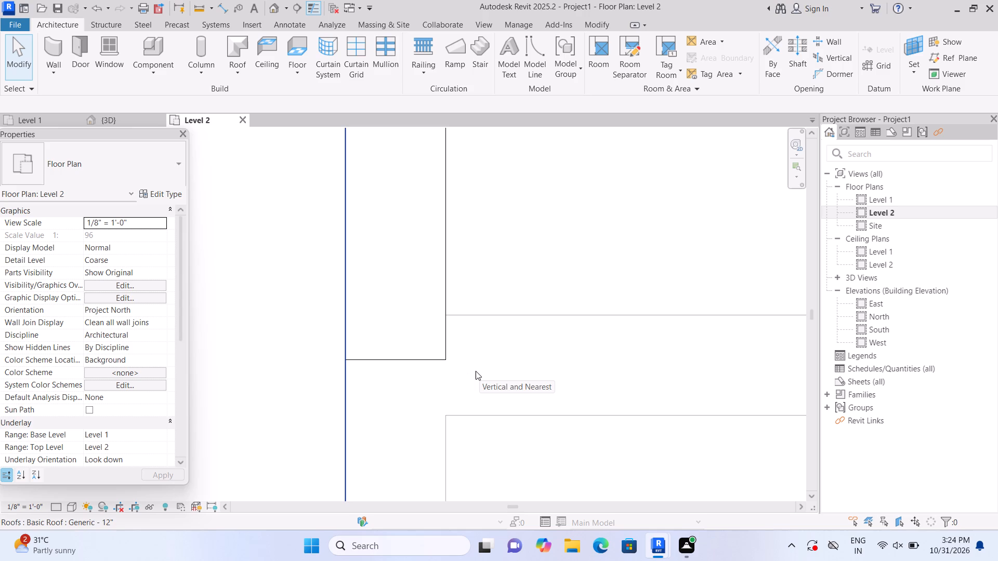
Draw a 9" basic wall on Level 2 along the entrance recess's north side, from the west wall's end to the recess's inner corner.
{"action": "left_click", "coordinate": [53, 47]}
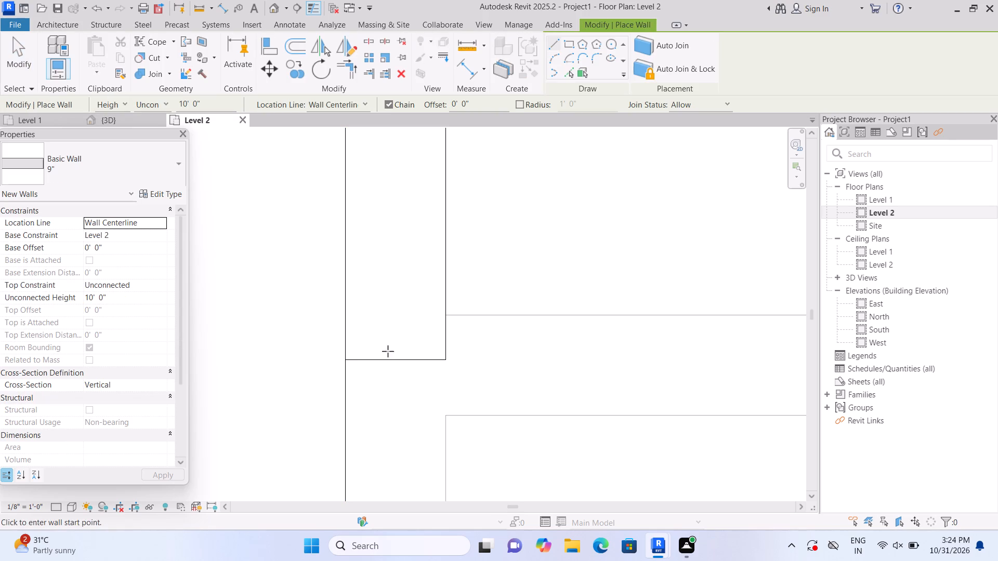
{"action": "left_click", "coordinate": [397, 358]}
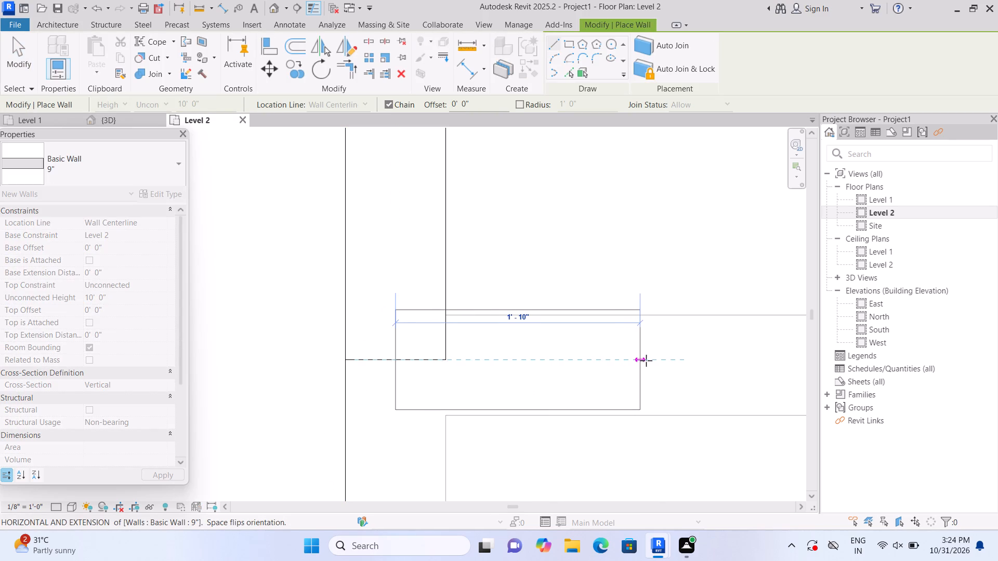
{"action": "key", "text": "Escape"}
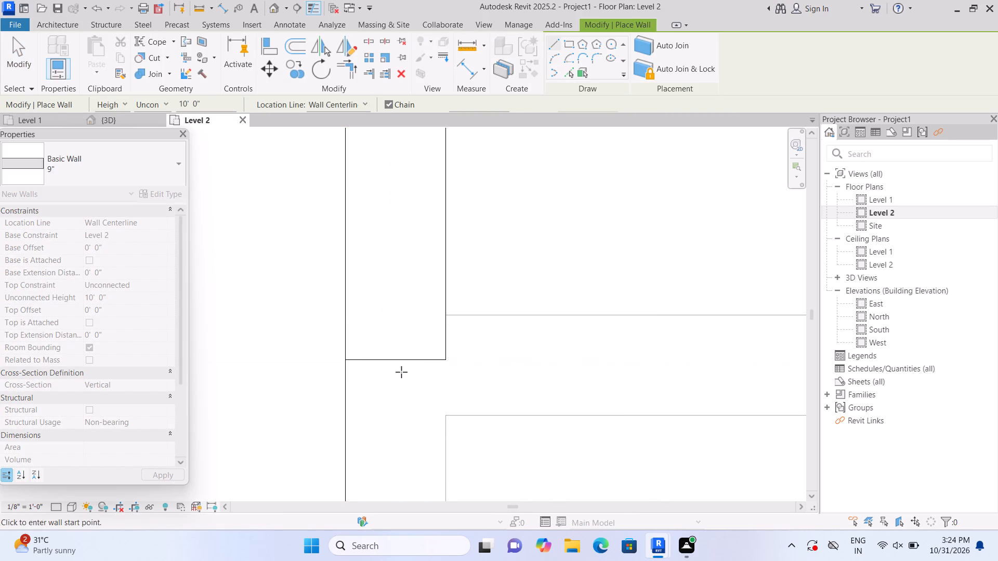
{"action": "left_click", "coordinate": [392, 369]}
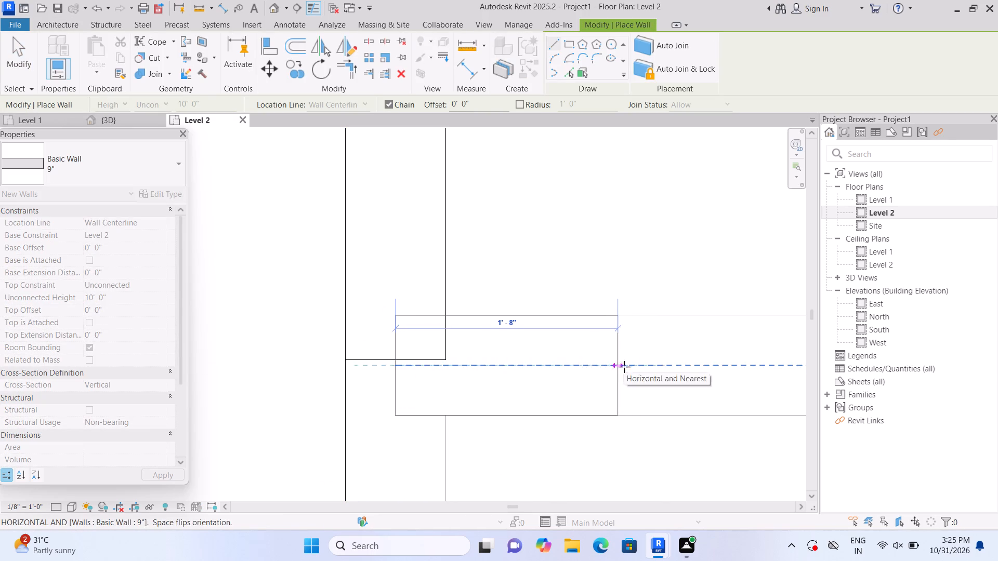
{"action": "middle_click_drag", "start_coordinate": [620, 367], "coordinate": [175, 434]}
{"action": "scroll", "coordinate": [559, 413], "scroll_direction": "down", "scroll_amount": 4}
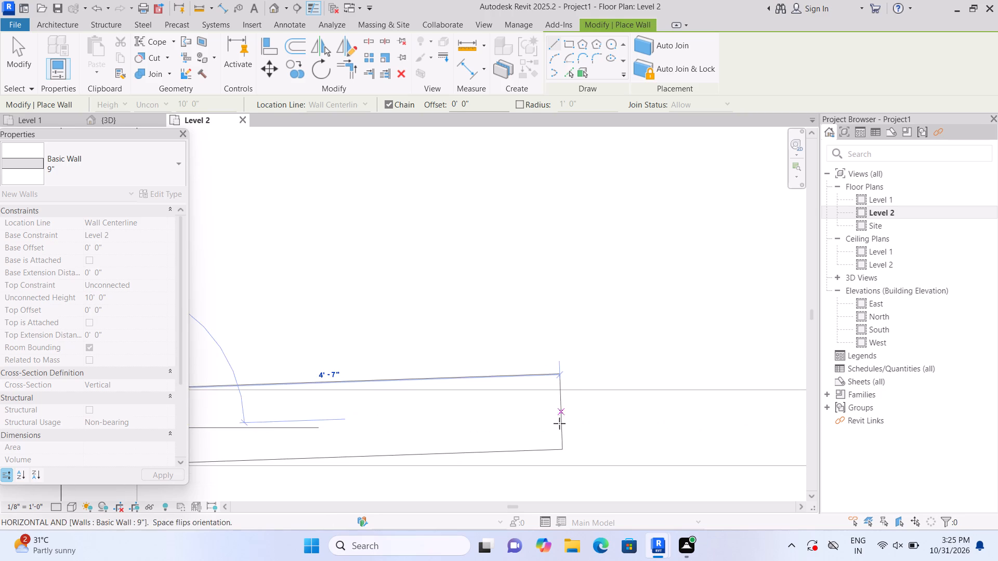
{"action": "scroll", "coordinate": [554, 434], "scroll_direction": "down", "scroll_amount": 3}
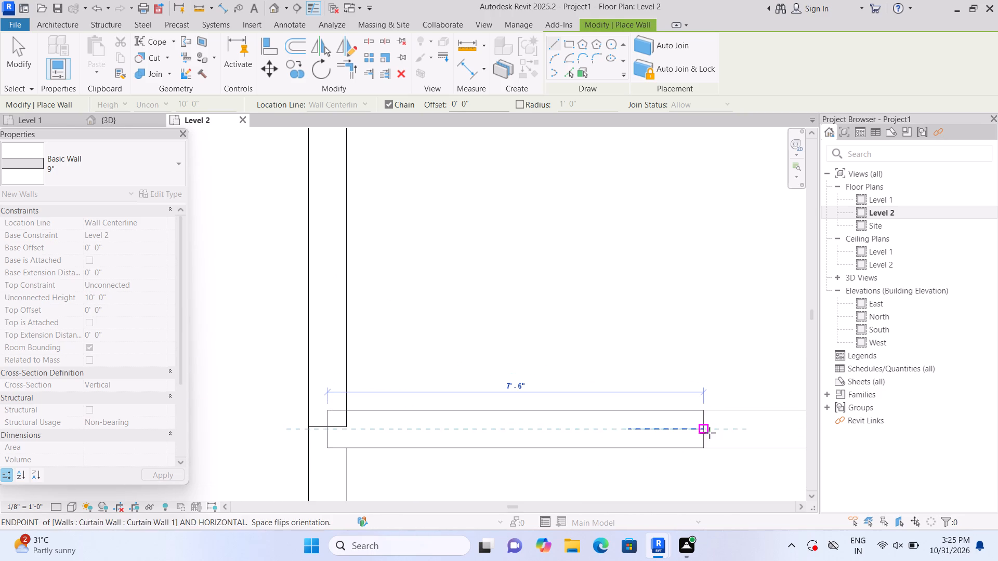
{"action": "middle_click_drag", "start_coordinate": [714, 434], "coordinate": [417, 453]}
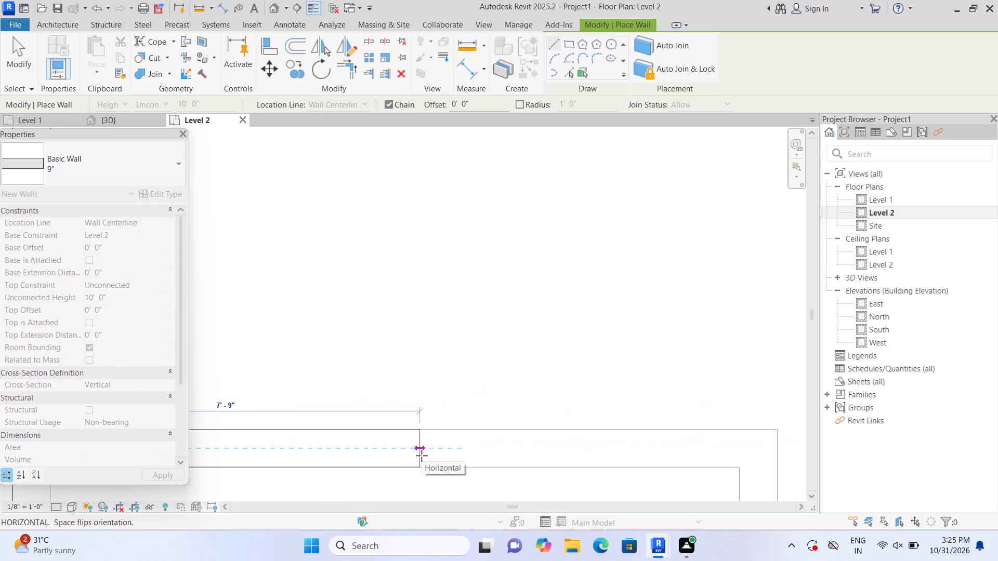
{"action": "middle_click_drag", "start_coordinate": [422, 456], "coordinate": [158, 456]}
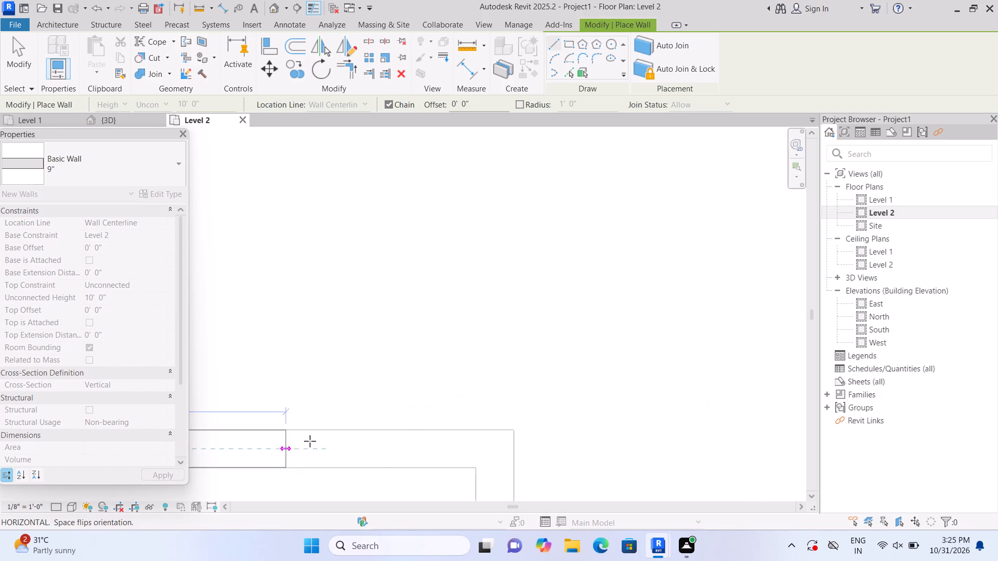
{"action": "scroll", "coordinate": [384, 448], "scroll_direction": "down", "scroll_amount": 3}
{"action": "scroll", "coordinate": [426, 443], "scroll_direction": "down", "scroll_amount": 7}
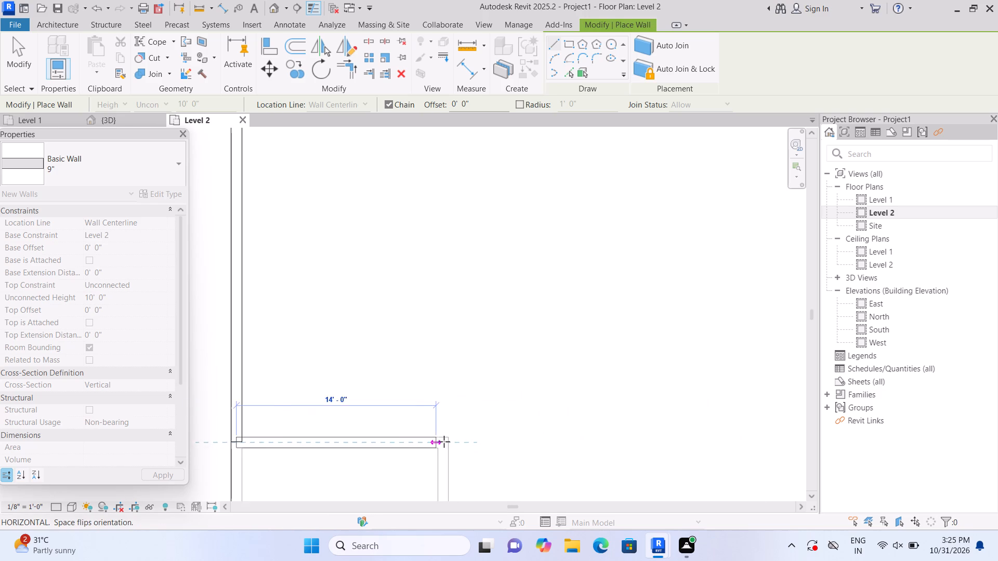
{"action": "scroll", "coordinate": [444, 442], "scroll_direction": "down", "scroll_amount": 2}
{"action": "scroll", "coordinate": [447, 452], "scroll_direction": "up", "scroll_amount": 15}
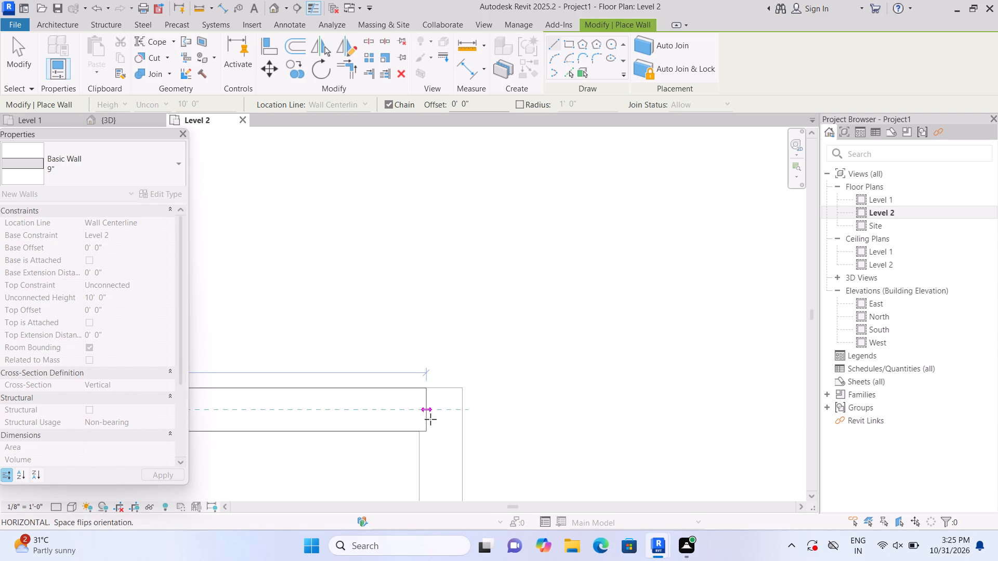
{"action": "scroll", "coordinate": [430, 419], "scroll_direction": "up", "scroll_amount": 3}
{"action": "left_click", "coordinate": [449, 407]}
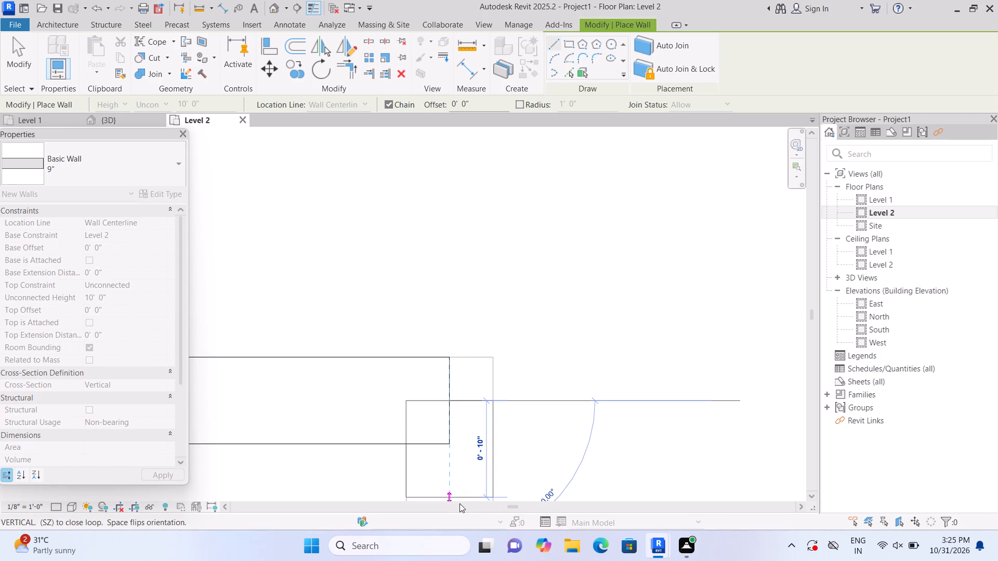
Draw the 9" basic wall on Level 2 along the entrance recess's east side, from the inner corner down to the building's south edge.
{"action": "middle_click_drag", "start_coordinate": [454, 498], "coordinate": [461, 322]}
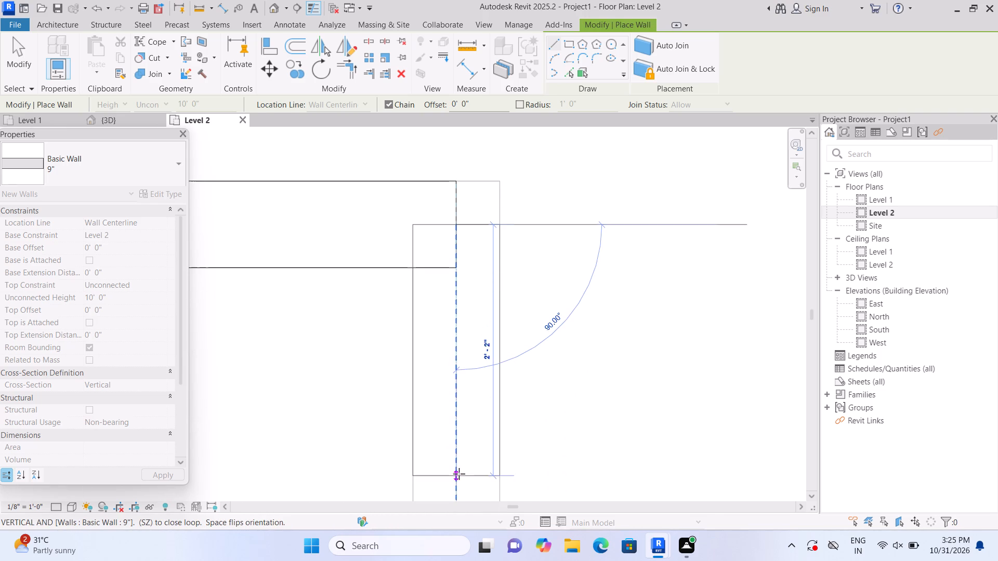
{"action": "scroll", "coordinate": [459, 474], "scroll_direction": "up", "scroll_amount": 1}
{"action": "middle_click_drag", "start_coordinate": [459, 474], "coordinate": [436, 313]}
{"action": "middle_click_drag", "start_coordinate": [431, 448], "coordinate": [431, 261]}
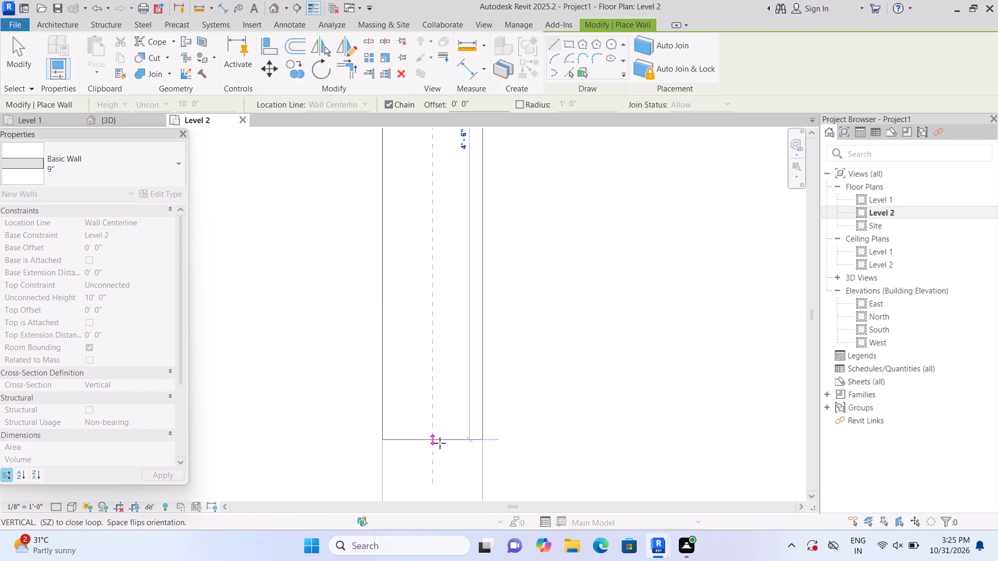
{"action": "middle_click_drag", "start_coordinate": [438, 445], "coordinate": [436, 292]}
{"action": "scroll", "coordinate": [436, 292], "scroll_direction": "down", "scroll_amount": 10}
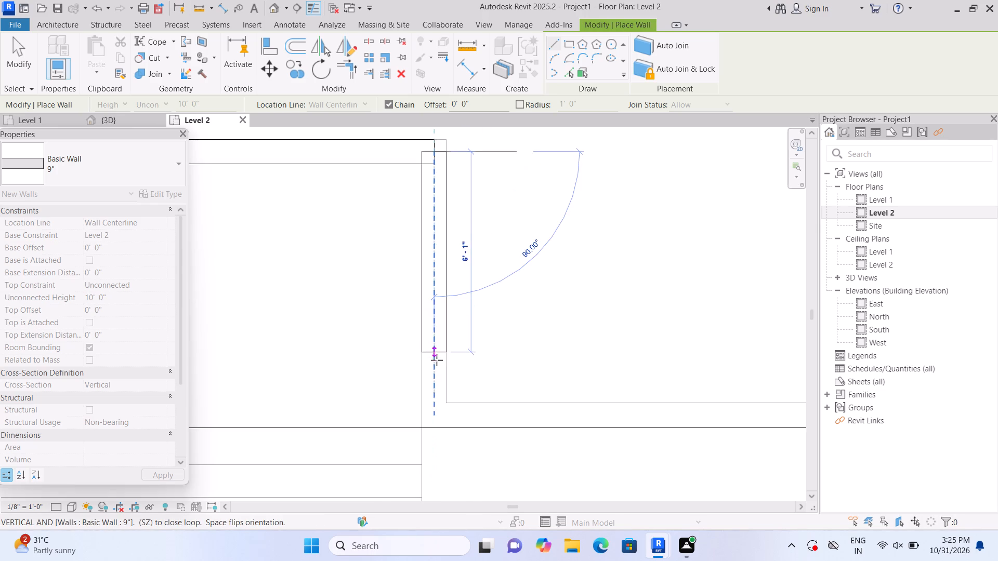
{"action": "scroll", "coordinate": [437, 360], "scroll_direction": "down", "scroll_amount": 4}
{"action": "scroll", "coordinate": [438, 407], "scroll_direction": "up", "scroll_amount": 2}
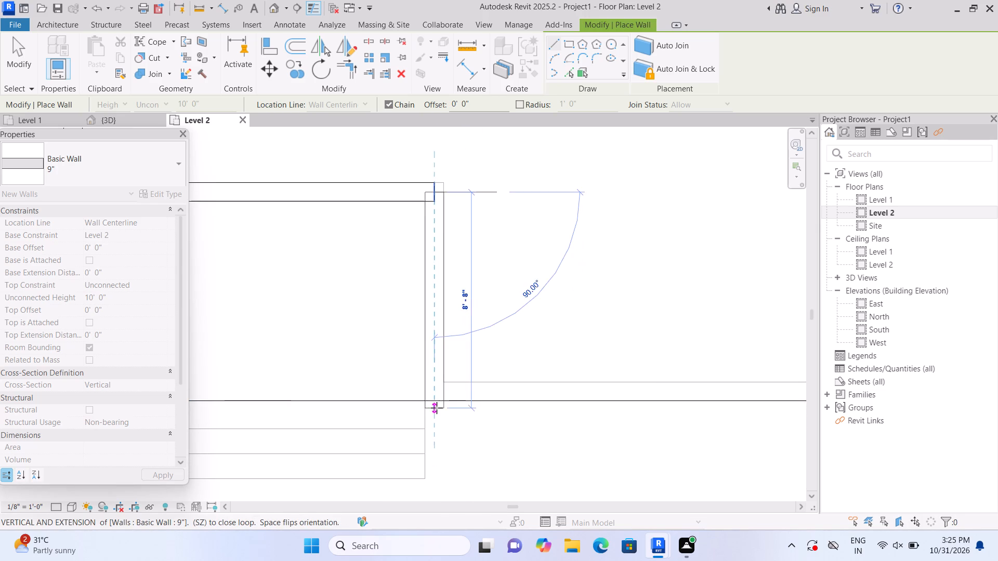
{"action": "scroll", "coordinate": [437, 408], "scroll_direction": "up", "scroll_amount": 10}
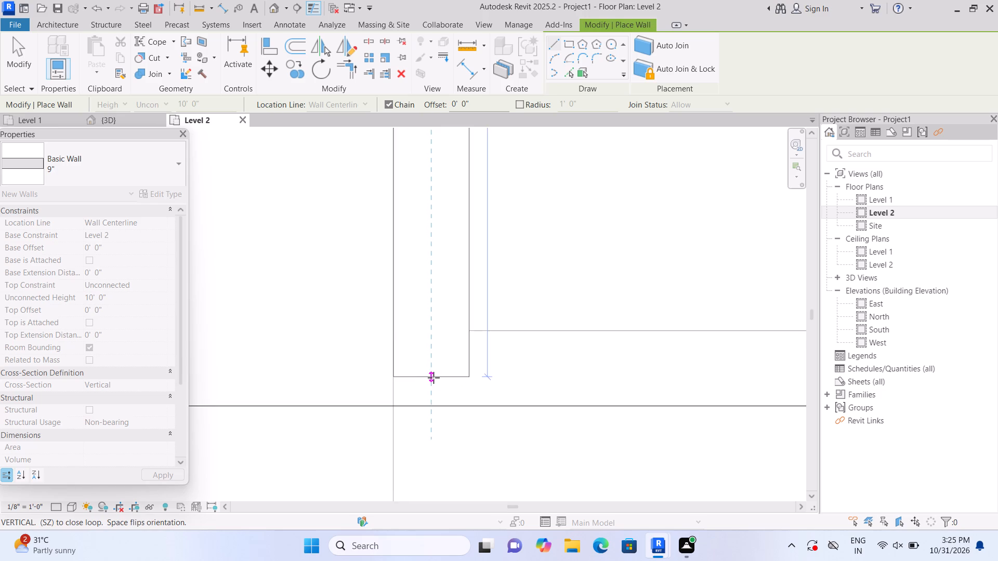
{"action": "scroll", "coordinate": [434, 378], "scroll_direction": "up", "scroll_amount": 3}
{"action": "left_click", "coordinate": [429, 370]}
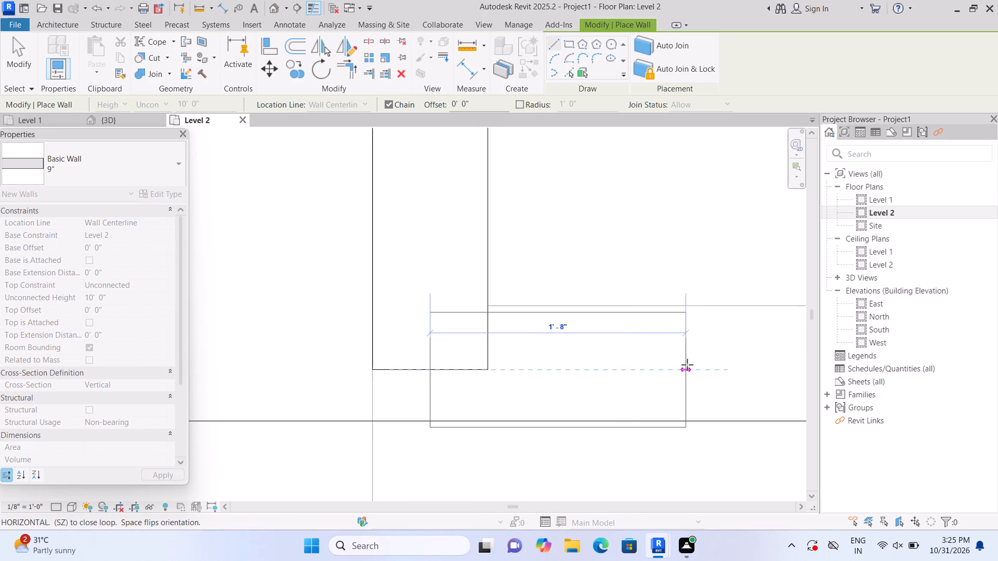
{"action": "key", "text": "Escape"}
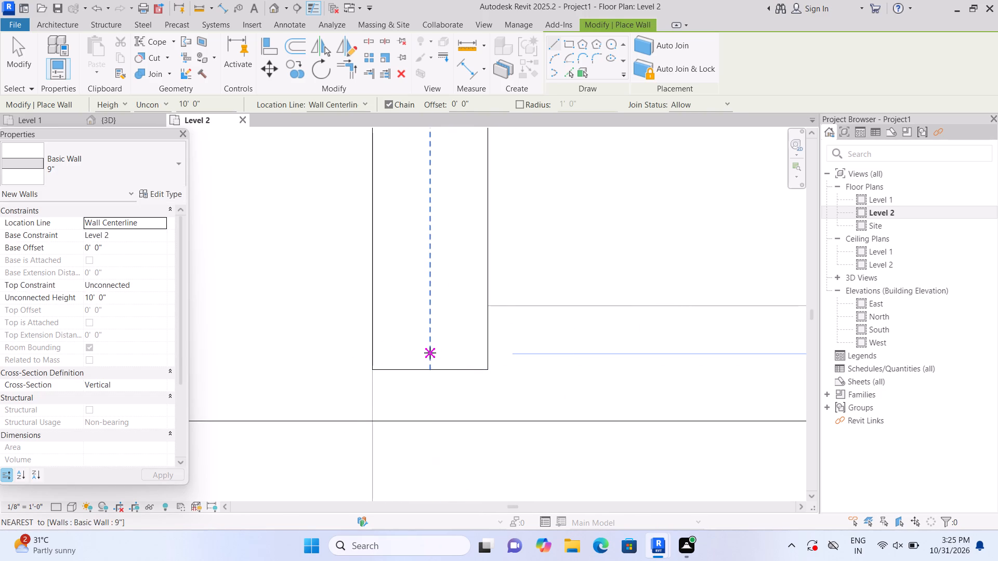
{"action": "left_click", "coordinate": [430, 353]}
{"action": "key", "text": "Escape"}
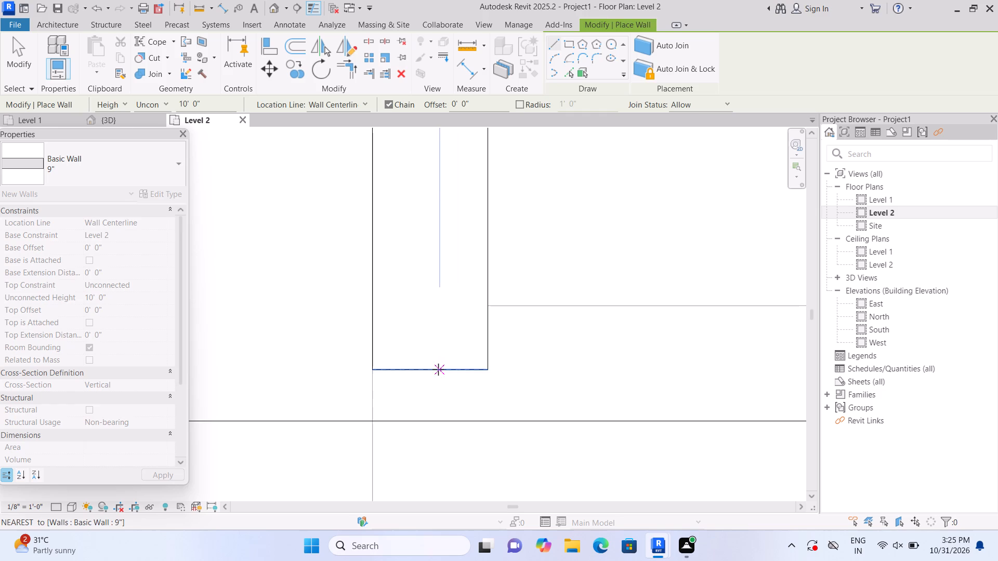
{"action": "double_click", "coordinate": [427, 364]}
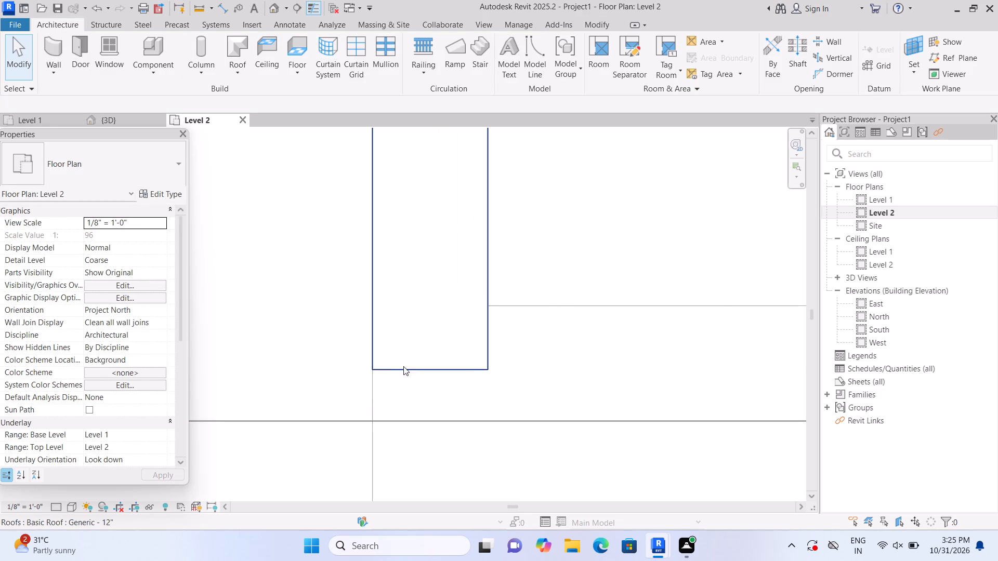
Draw a 9" basic wall, 10' high, on Level 2 along the south edge from the recess wall's end to the southeast corner centerline.
{"action": "left_click", "coordinate": [55, 44]}
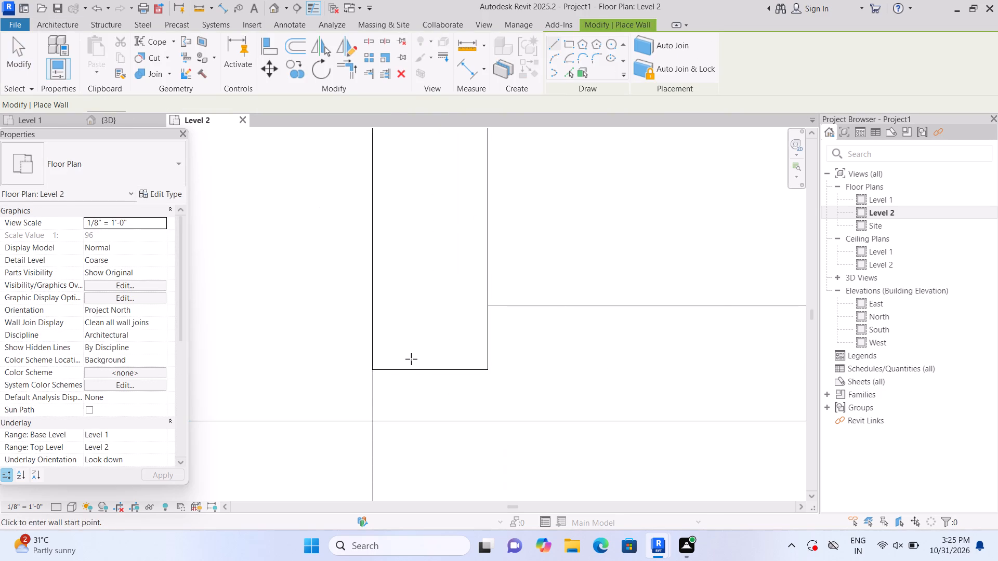
{"action": "left_click", "coordinate": [432, 360]}
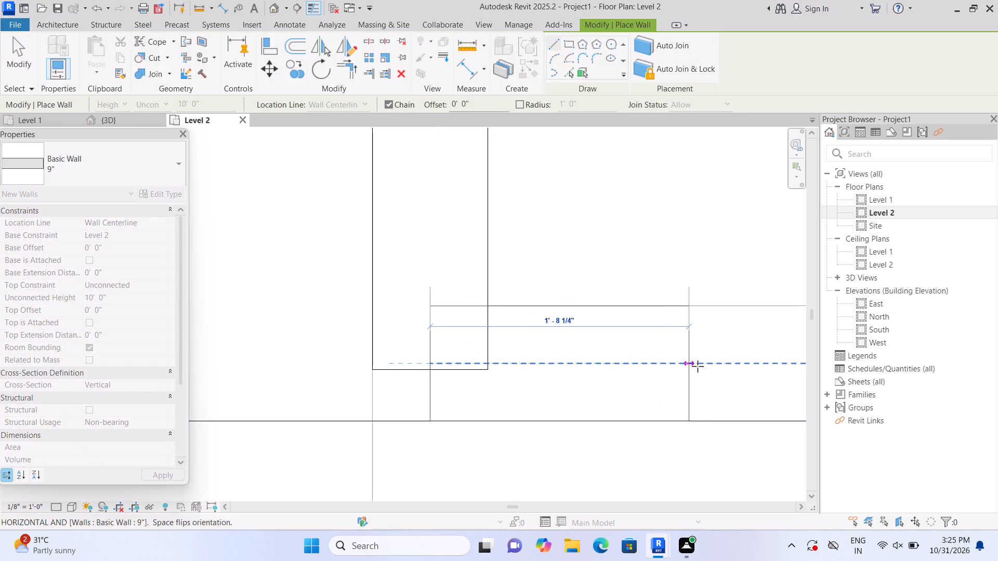
{"action": "scroll", "coordinate": [702, 366], "scroll_direction": "up", "scroll_amount": 1}
{"action": "middle_click_drag", "start_coordinate": [697, 371], "coordinate": [557, 401]}
{"action": "scroll", "coordinate": [528, 401], "scroll_direction": "down", "scroll_amount": 9}
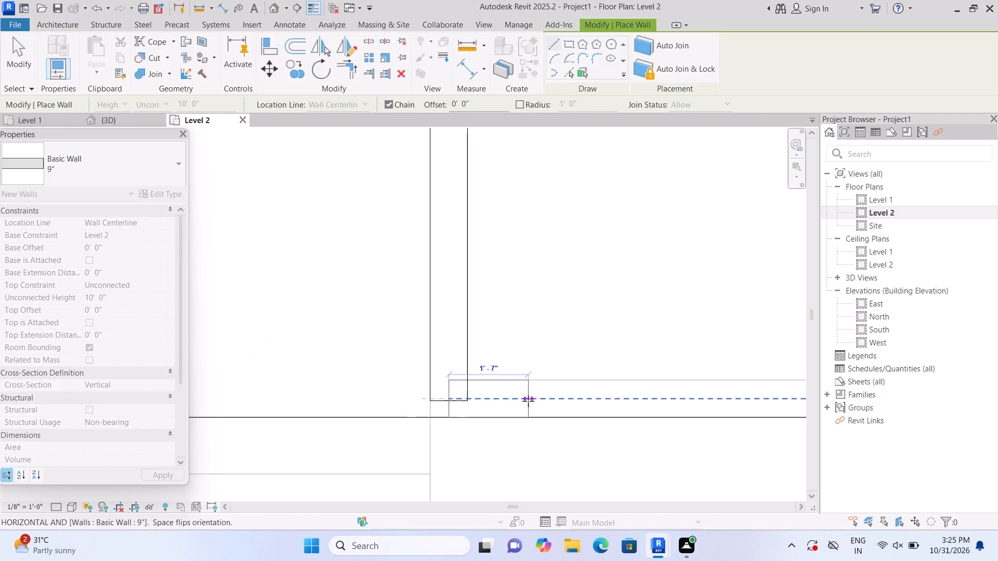
{"action": "scroll", "coordinate": [528, 401], "scroll_direction": "down", "scroll_amount": 12}
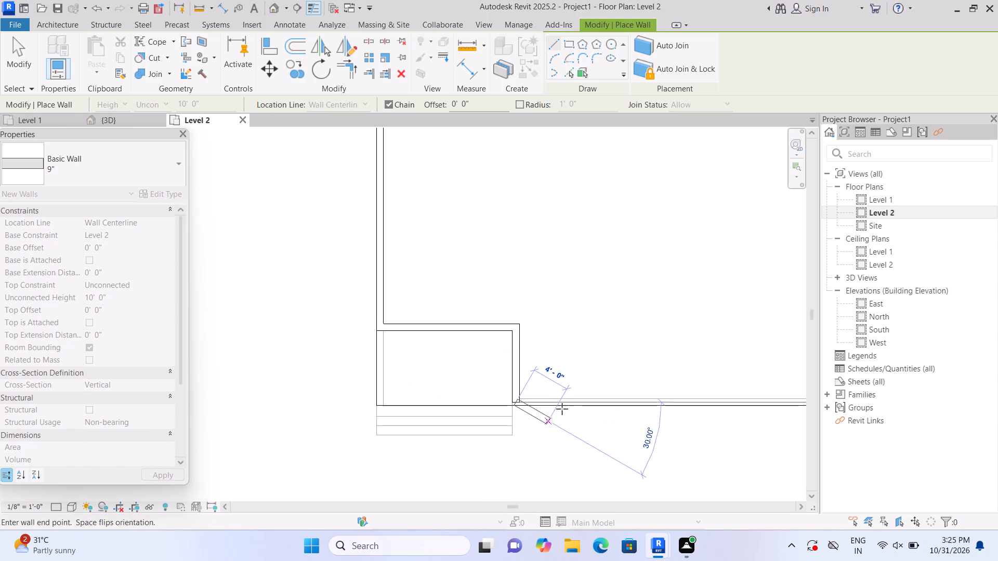
{"action": "scroll", "coordinate": [618, 408], "scroll_direction": "up", "scroll_amount": 8}
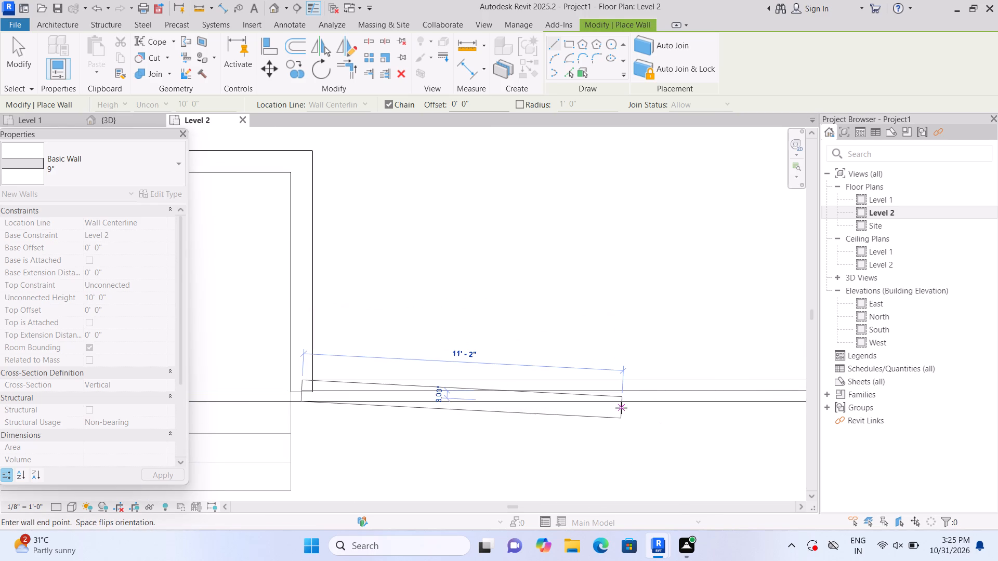
{"action": "scroll", "coordinate": [621, 408], "scroll_direction": "up", "scroll_amount": 2}
{"action": "scroll", "coordinate": [666, 389], "scroll_direction": "up", "scroll_amount": 1}
{"action": "middle_click_drag", "start_coordinate": [666, 389], "coordinate": [362, 436]}
{"action": "middle_click_drag", "start_coordinate": [596, 442], "coordinate": [179, 478]}
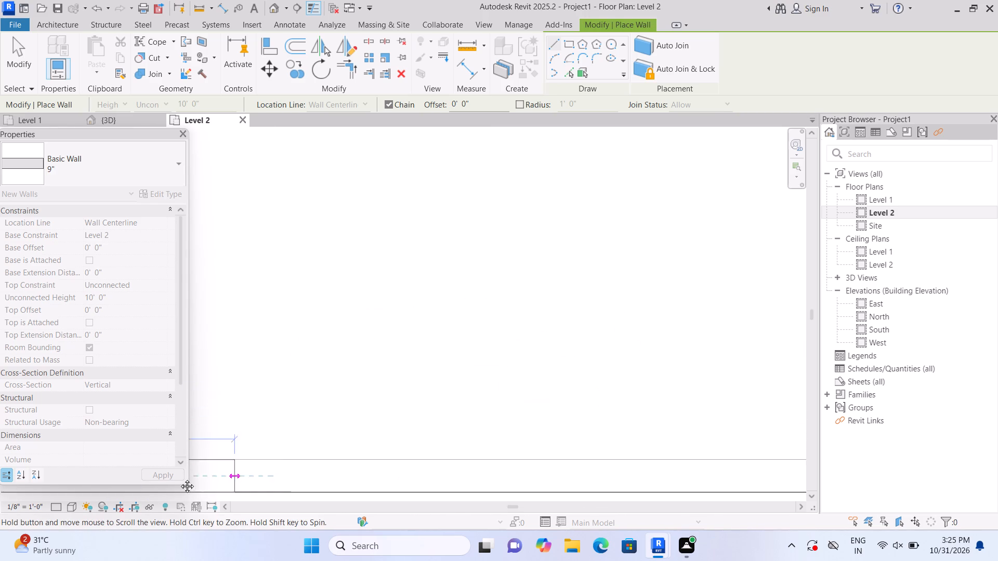
{"action": "middle_click_drag", "start_coordinate": [179, 478], "coordinate": [79, 486]}
{"action": "middle_click_drag", "start_coordinate": [478, 488], "coordinate": [243, 416]}
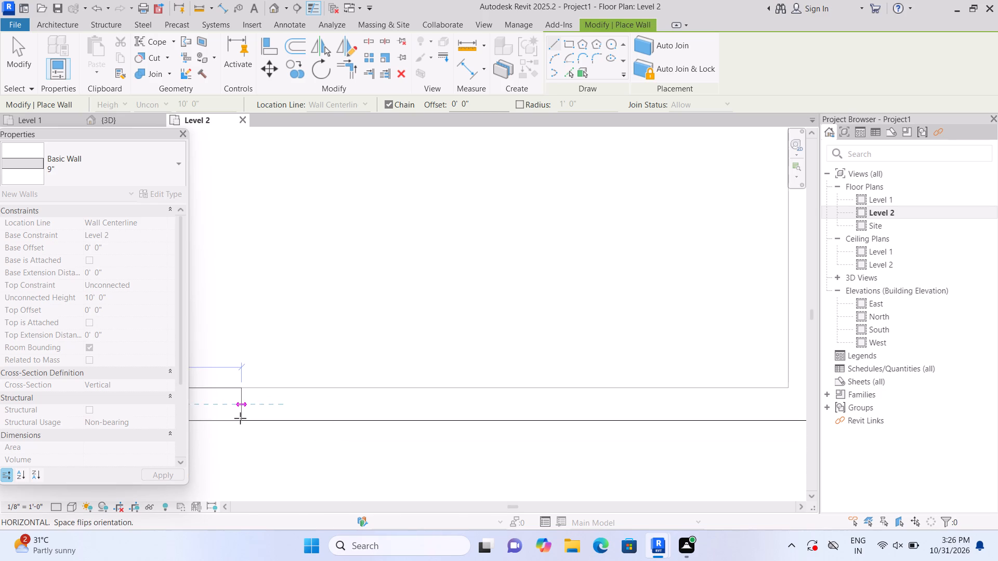
{"action": "middle_click_drag", "start_coordinate": [524, 413], "coordinate": [56, 431]}
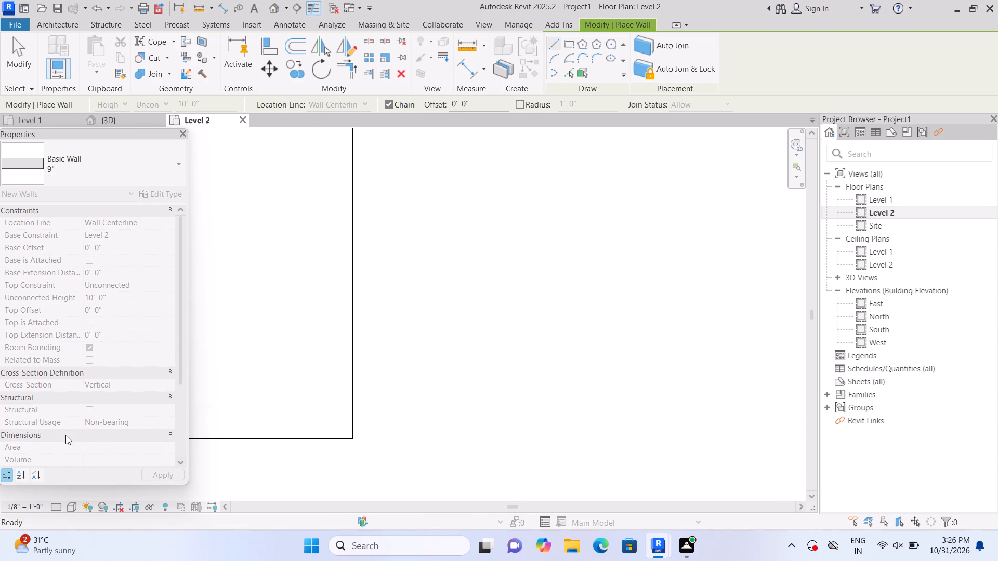
{"action": "scroll", "coordinate": [313, 428], "scroll_direction": "up", "scroll_amount": 6}
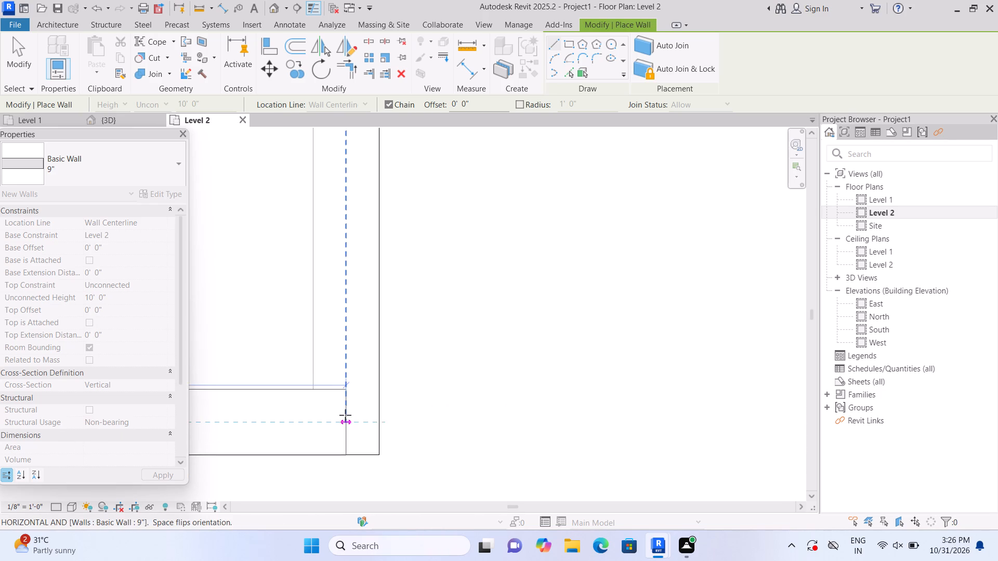
{"action": "left_click", "coordinate": [346, 414]}
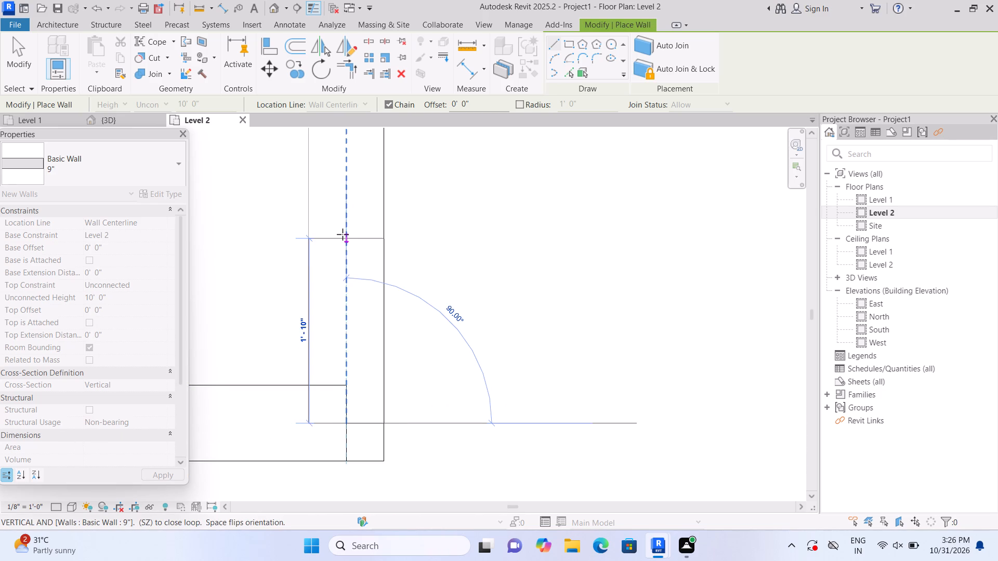
Draw the 9" basic wall on Level 2 along the building's east edge, from the southeast corner to the northeast corner centerline.
{"action": "scroll", "coordinate": [343, 234], "scroll_direction": "down", "scroll_amount": 3}
{"action": "middle_click_drag", "start_coordinate": [341, 230], "coordinate": [536, 377]}
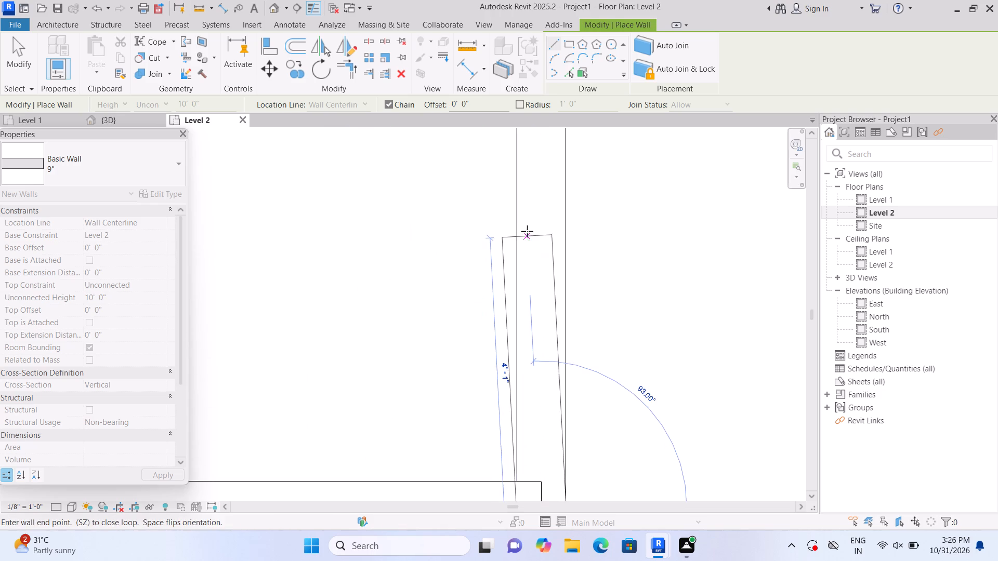
{"action": "middle_click_drag", "start_coordinate": [545, 151], "coordinate": [540, 432]}
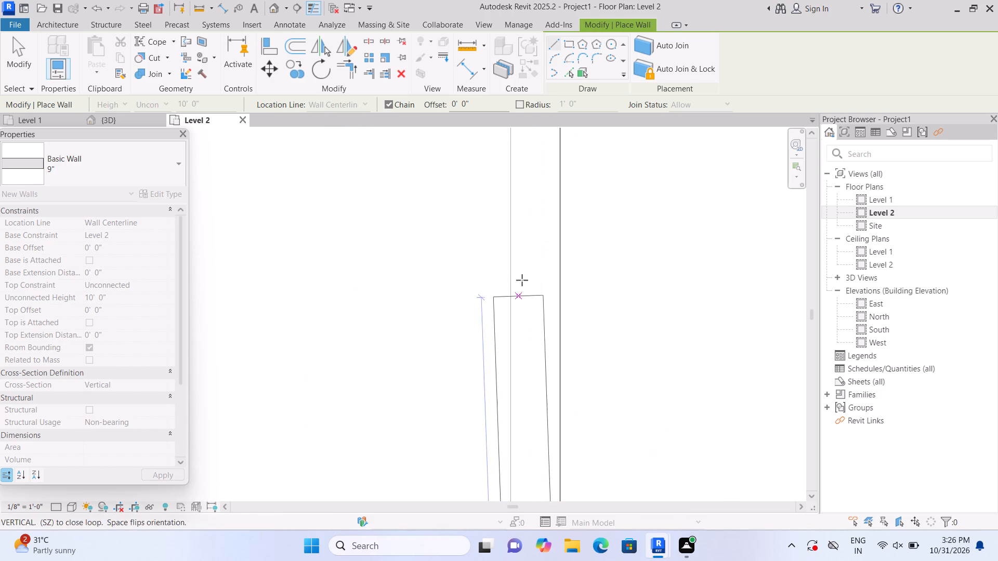
{"action": "scroll", "coordinate": [533, 204], "scroll_direction": "up", "scroll_amount": 1}
{"action": "middle_click_drag", "start_coordinate": [533, 184], "coordinate": [525, 520]}
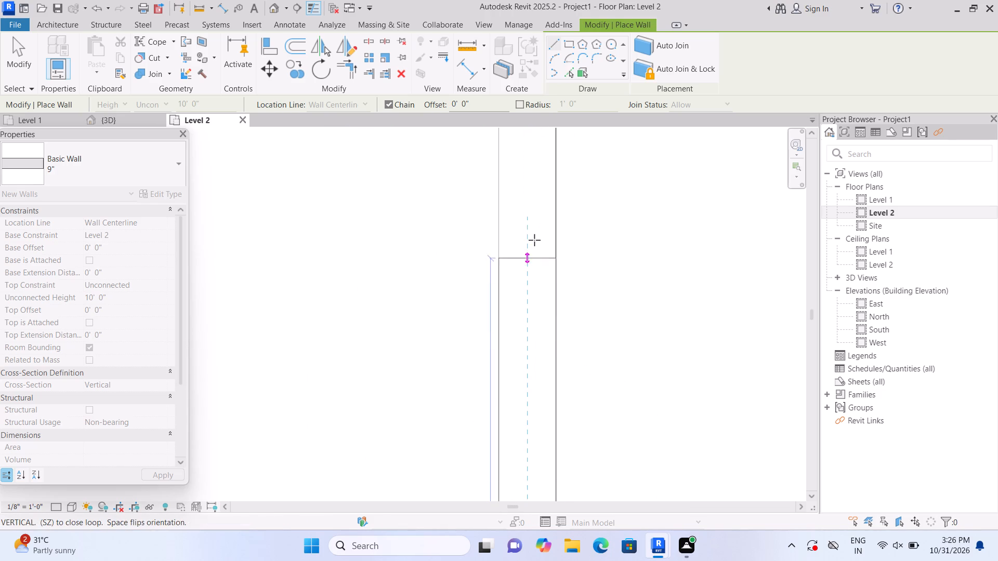
{"action": "middle_click_drag", "start_coordinate": [542, 212], "coordinate": [557, 560]}
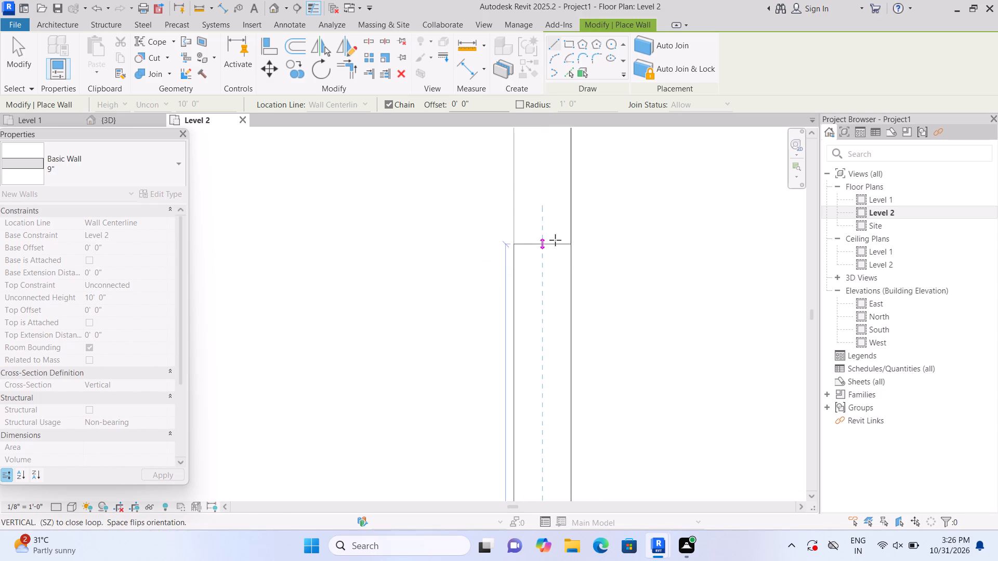
{"action": "middle_click_drag", "start_coordinate": [554, 199], "coordinate": [541, 491]}
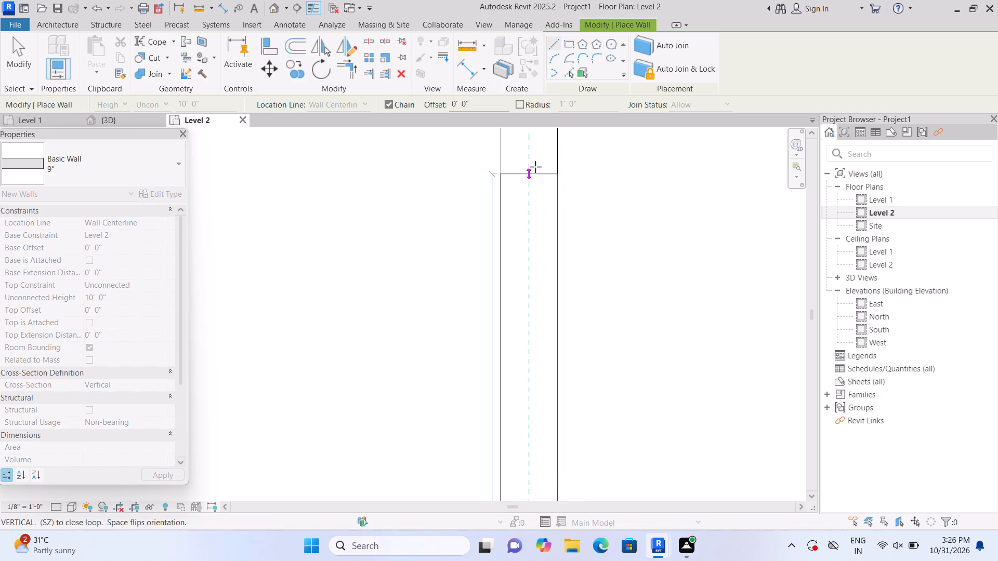
{"action": "middle_click_drag", "start_coordinate": [534, 164], "coordinate": [567, 553]}
{"action": "middle_click_drag", "start_coordinate": [571, 250], "coordinate": [562, 560]}
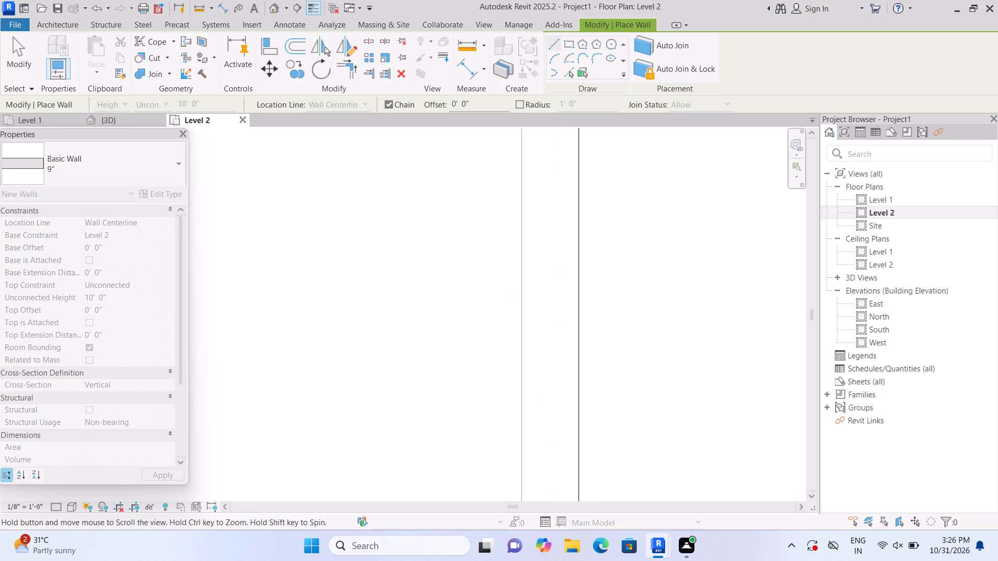
{"action": "middle_click_drag", "start_coordinate": [562, 560], "coordinate": [563, 555]}
{"action": "scroll", "coordinate": [563, 531], "scroll_direction": "up", "scroll_amount": 1}
{"action": "middle_click_drag", "start_coordinate": [550, 210], "coordinate": [549, 533]}
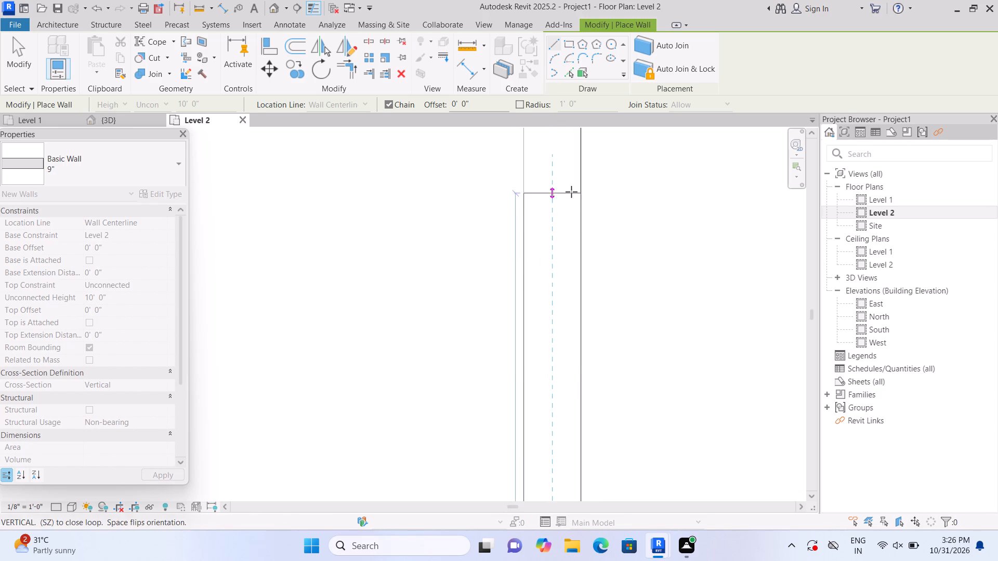
{"action": "middle_click_drag", "start_coordinate": [571, 202], "coordinate": [595, 555]}
{"action": "middle_click_drag", "start_coordinate": [585, 196], "coordinate": [579, 560]}
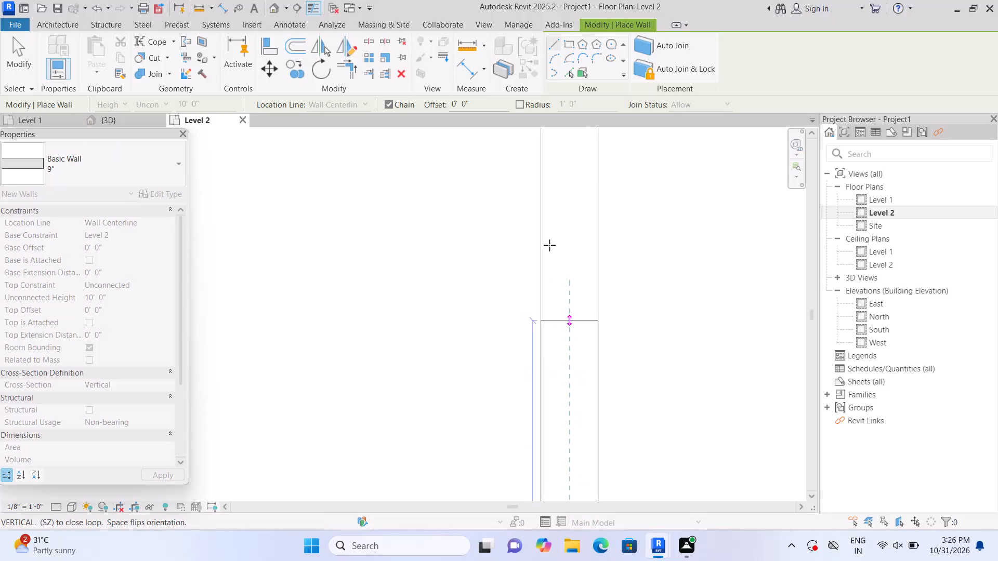
{"action": "middle_click_drag", "start_coordinate": [559, 182], "coordinate": [564, 502]}
{"action": "middle_click_drag", "start_coordinate": [555, 189], "coordinate": [549, 449]}
{"action": "scroll", "coordinate": [549, 484], "scroll_direction": "up", "scroll_amount": 1}
{"action": "middle_click_drag", "start_coordinate": [549, 449], "coordinate": [549, 404]}
{"action": "scroll", "coordinate": [570, 186], "scroll_direction": "down", "scroll_amount": 6}
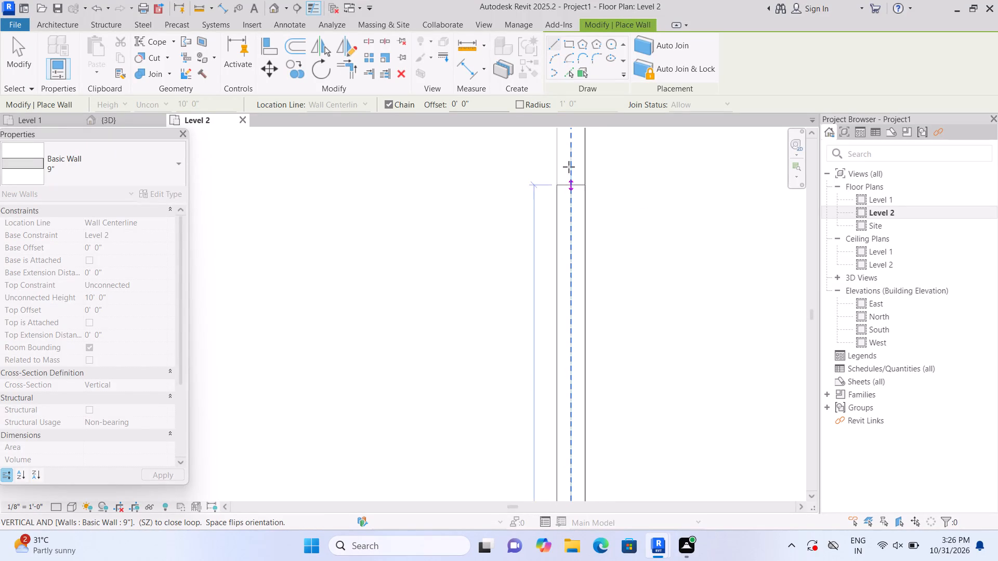
{"action": "middle_click_drag", "start_coordinate": [570, 161], "coordinate": [571, 478]}
{"action": "scroll", "coordinate": [564, 228], "scroll_direction": "up", "scroll_amount": 2}
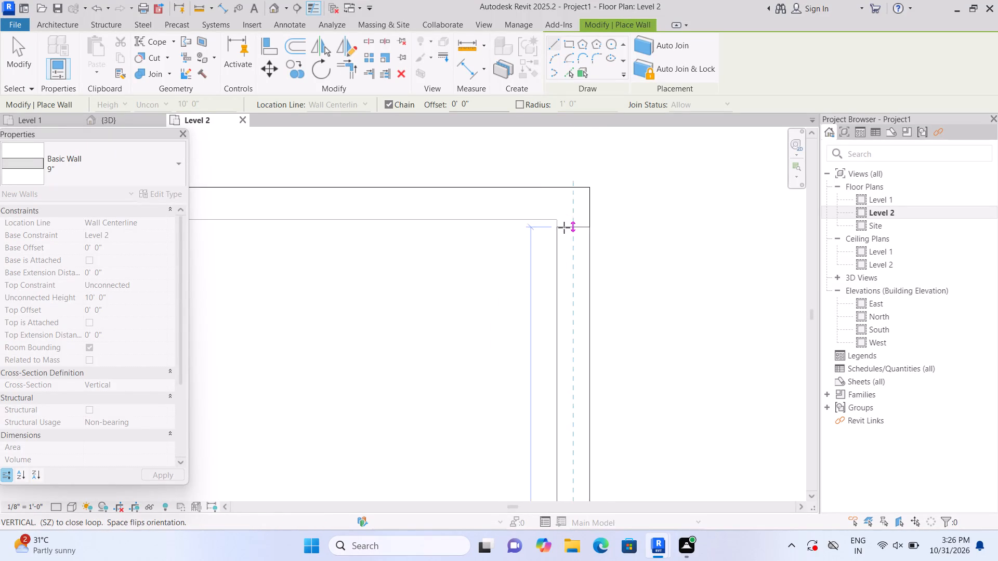
{"action": "scroll", "coordinate": [564, 228], "scroll_direction": "up", "scroll_amount": 6}
{"action": "left_click", "coordinate": [566, 173]}
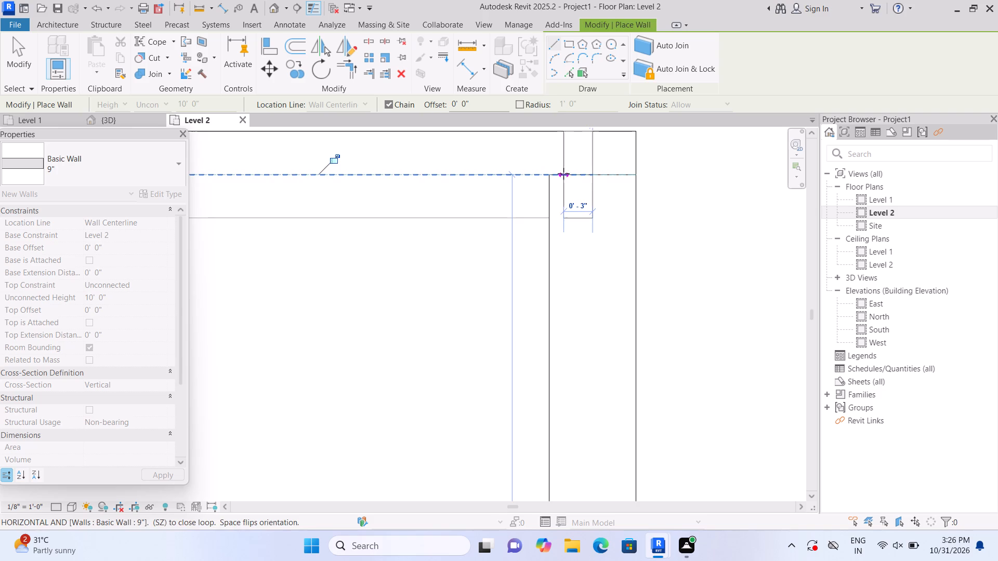
Draw the 9" basic wall on Level 2 along the building's north edge, from the northeast corner to the west wall's endpoint at the northwest corner.
{"action": "middle_click_drag", "start_coordinate": [437, 184], "coordinate": [629, 214]}
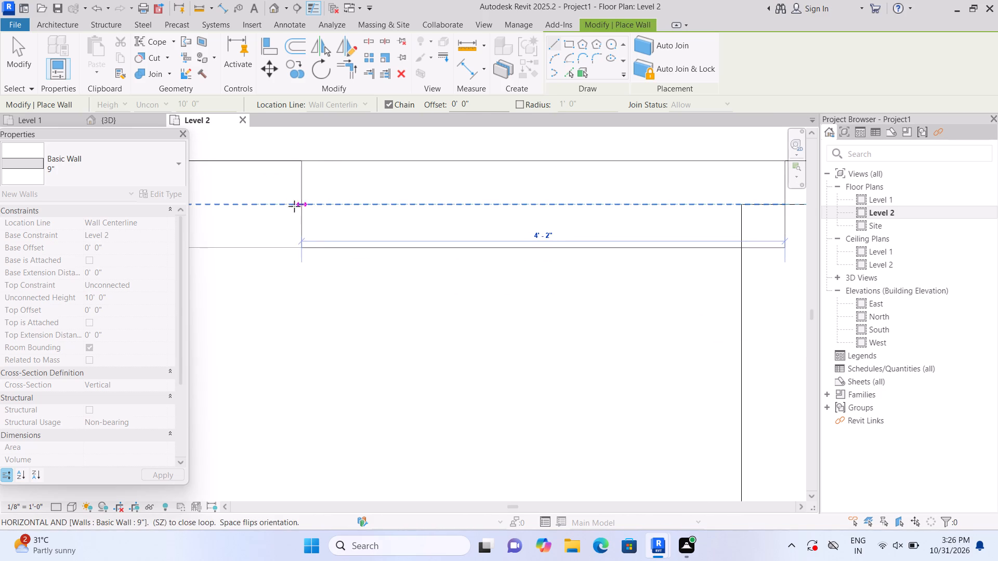
{"action": "middle_click_drag", "start_coordinate": [293, 206], "coordinate": [627, 262]}
{"action": "middle_click_drag", "start_coordinate": [281, 255], "coordinate": [635, 263]}
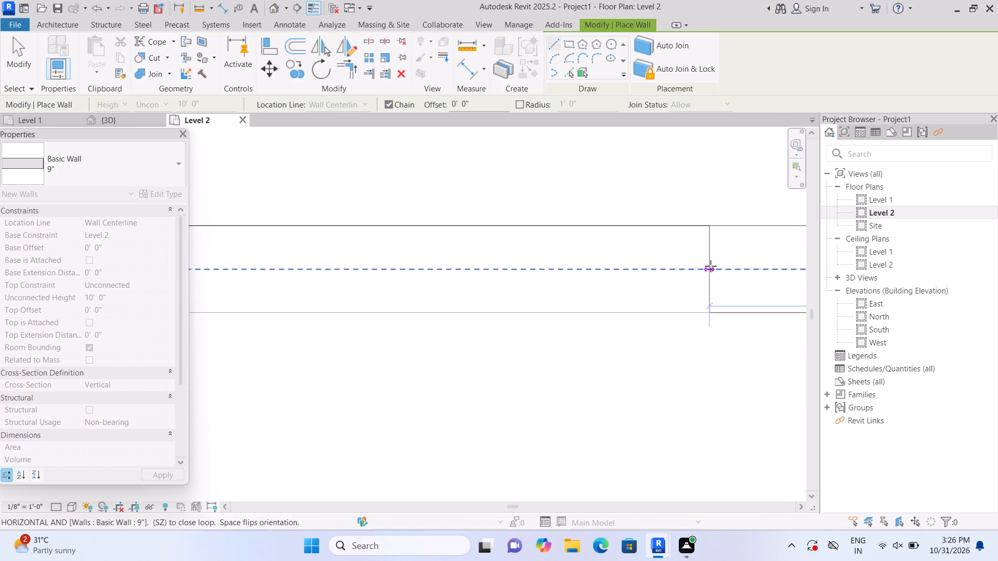
{"action": "middle_click_drag", "start_coordinate": [357, 263], "coordinate": [734, 266]}
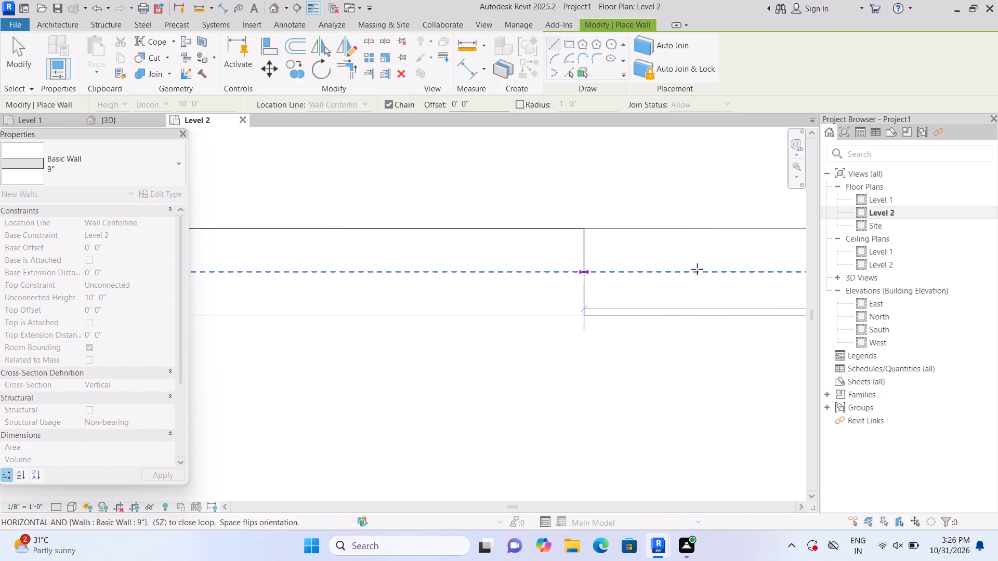
{"action": "scroll", "coordinate": [304, 261], "scroll_direction": "up", "scroll_amount": 1}
{"action": "middle_click_drag", "start_coordinate": [308, 262], "coordinate": [637, 270]}
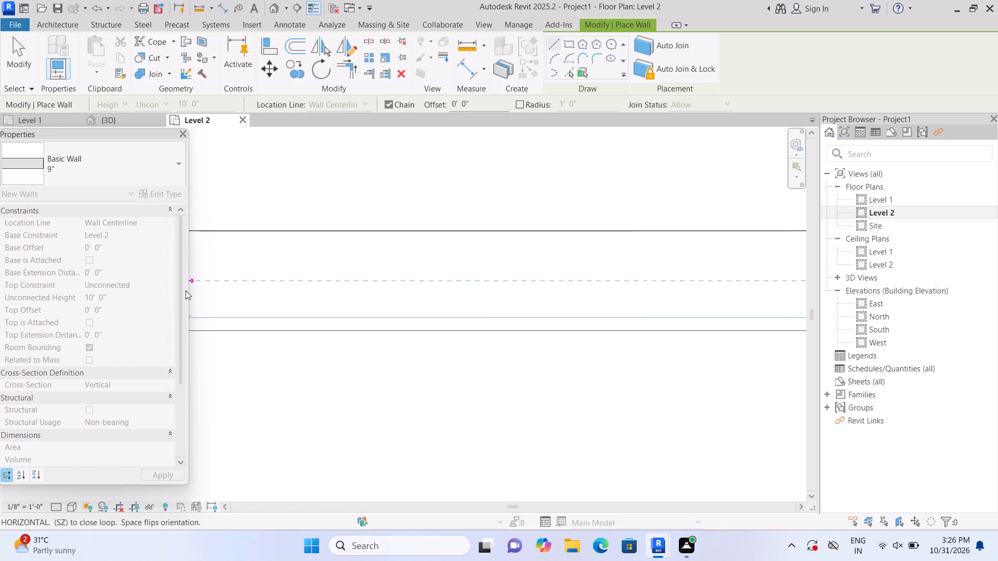
{"action": "middle_click_drag", "start_coordinate": [216, 301], "coordinate": [653, 305]}
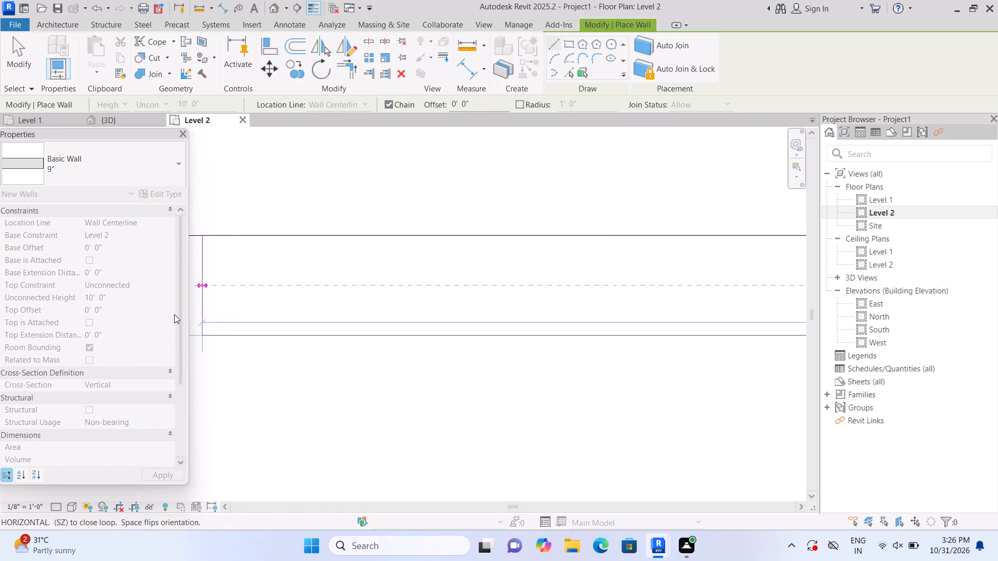
{"action": "scroll", "coordinate": [199, 297], "scroll_direction": "down", "scroll_amount": 5}
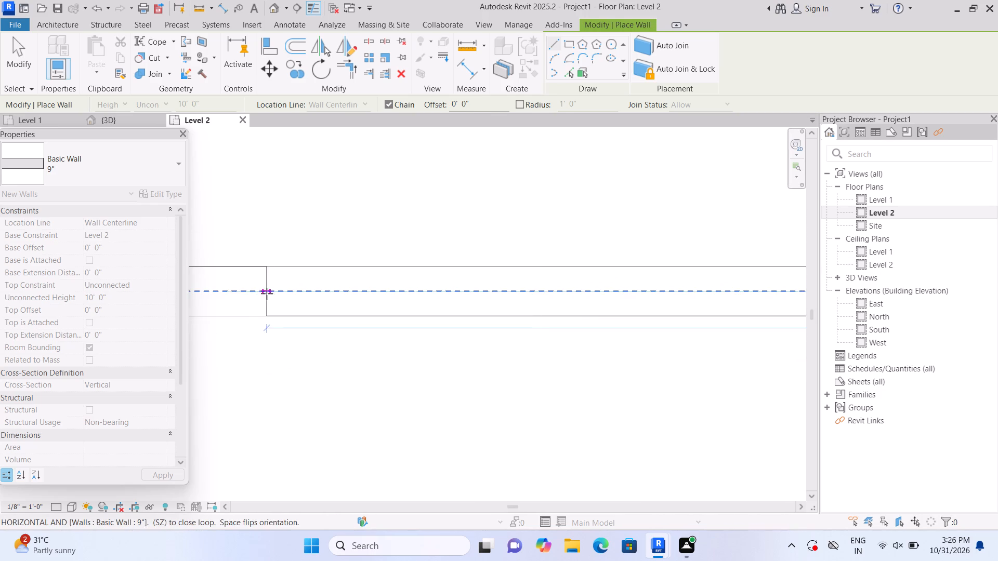
{"action": "middle_click_drag", "start_coordinate": [238, 295], "coordinate": [712, 297]}
{"action": "middle_click_drag", "start_coordinate": [246, 304], "coordinate": [485, 305]}
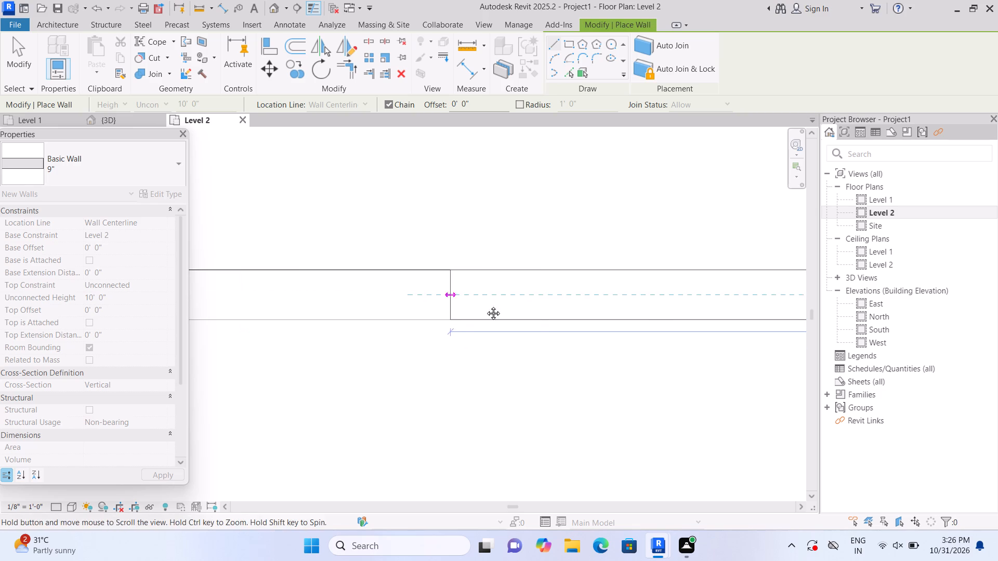
{"action": "middle_click_drag", "start_coordinate": [485, 305], "coordinate": [895, 306]}
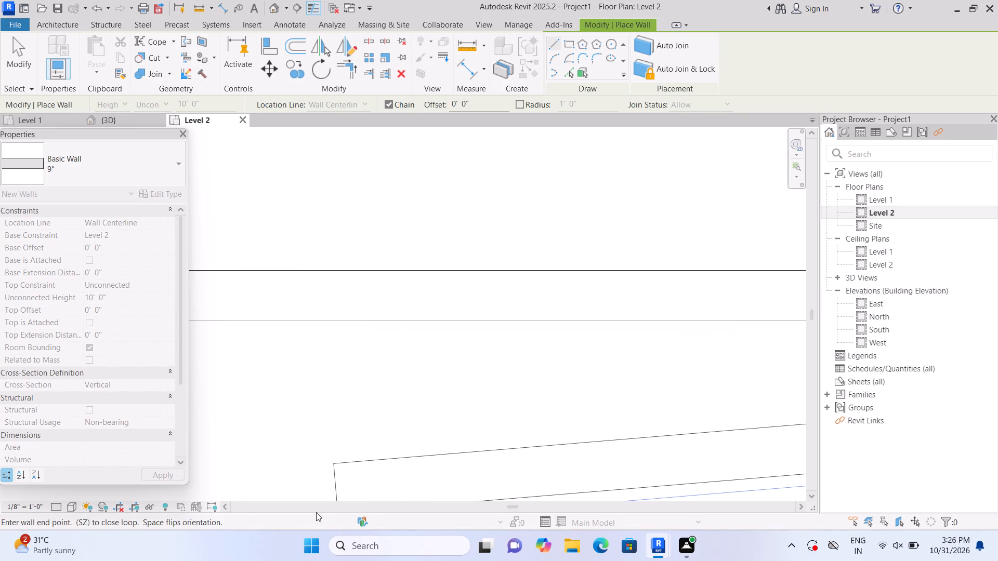
{"action": "scroll", "coordinate": [285, 302], "scroll_direction": "up", "scroll_amount": 1}
{"action": "middle_click_drag", "start_coordinate": [285, 302], "coordinate": [632, 308]}
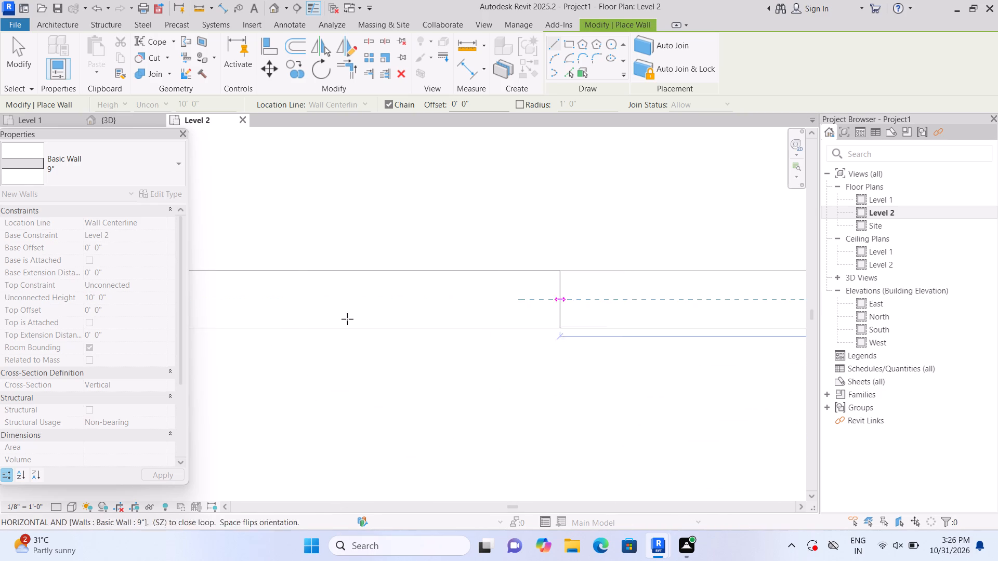
{"action": "middle_click_drag", "start_coordinate": [295, 290], "coordinate": [298, 290]}
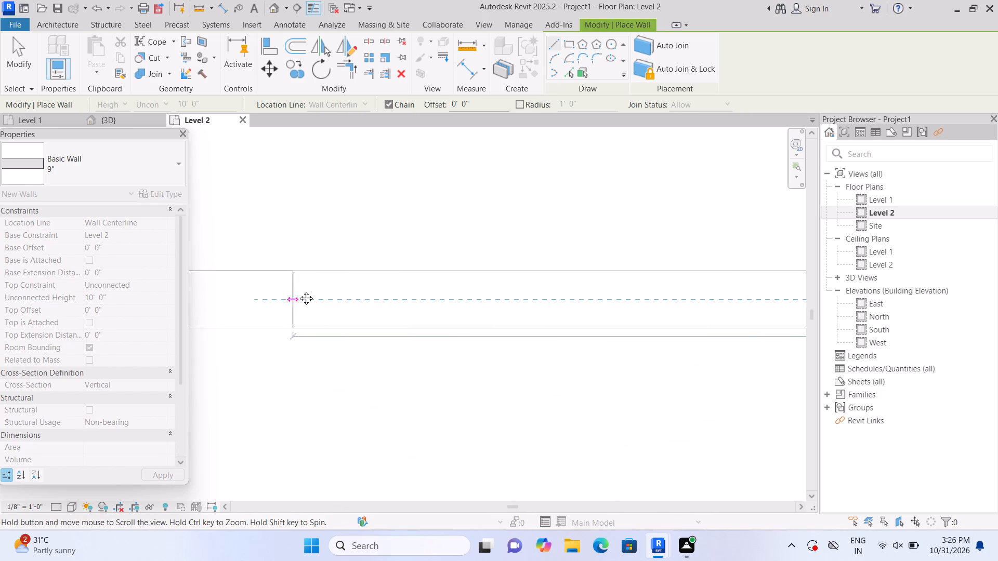
{"action": "middle_click_drag", "start_coordinate": [298, 290], "coordinate": [655, 298]}
{"action": "middle_click_drag", "start_coordinate": [242, 300], "coordinate": [671, 312]}
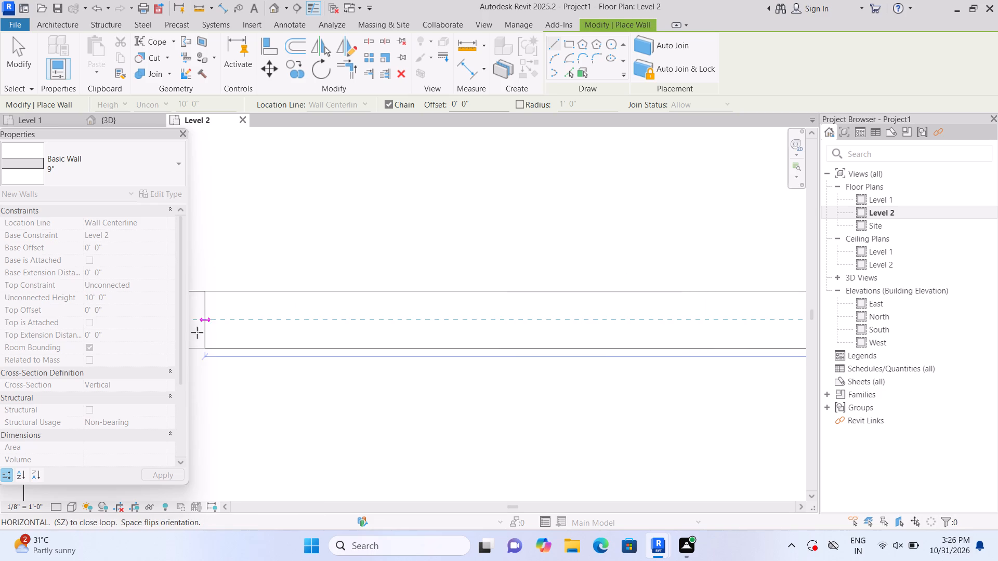
{"action": "middle_click_drag", "start_coordinate": [312, 330], "coordinate": [540, 320]}
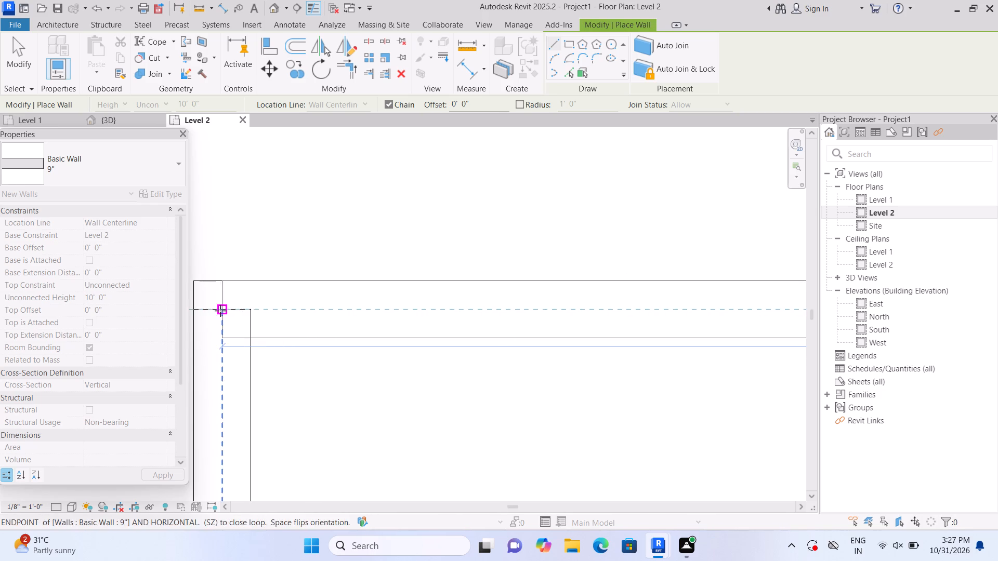
{"action": "left_click", "coordinate": [215, 310]}
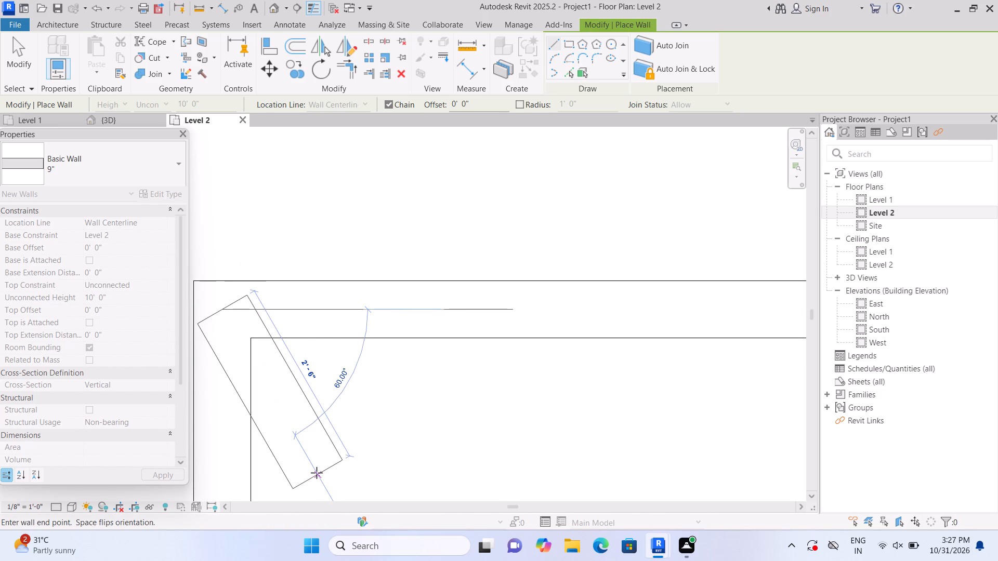
{"action": "key", "text": "Escape"}
Examine the Level 2 walls in plan around the perimeter and entrance recess, and in the 3D view.
{"action": "scroll", "coordinate": [321, 453], "scroll_direction": "down", "scroll_amount": 8}
{"action": "scroll", "coordinate": [376, 457], "scroll_direction": "down", "scroll_amount": 3}
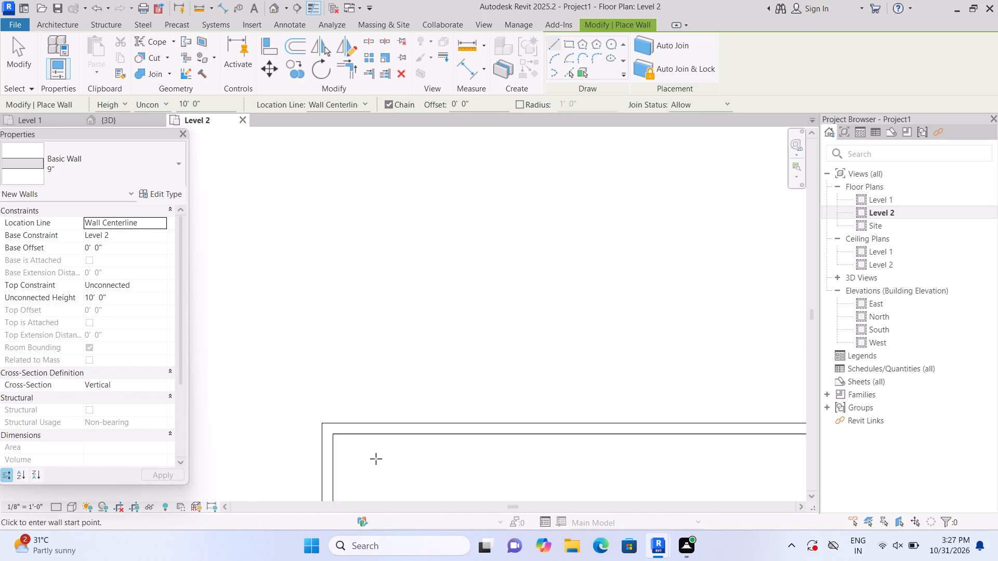
{"action": "scroll", "coordinate": [376, 459], "scroll_direction": "down", "scroll_amount": 3}
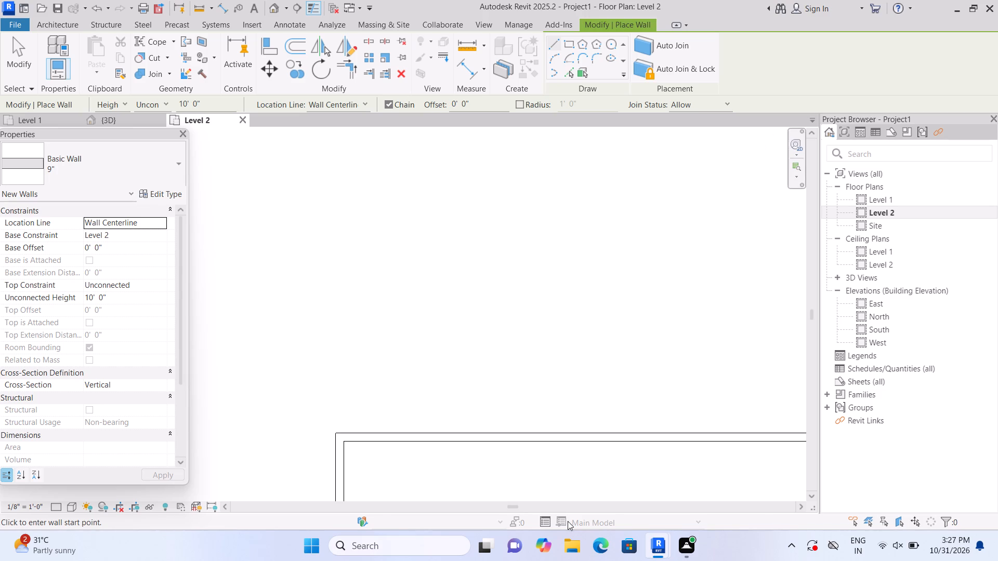
{"action": "scroll", "coordinate": [569, 515], "scroll_direction": "down", "scroll_amount": 3}
{"action": "scroll", "coordinate": [610, 444], "scroll_direction": "down", "scroll_amount": 4}
{"action": "middle_click_drag", "start_coordinate": [614, 463], "coordinate": [522, 217]}
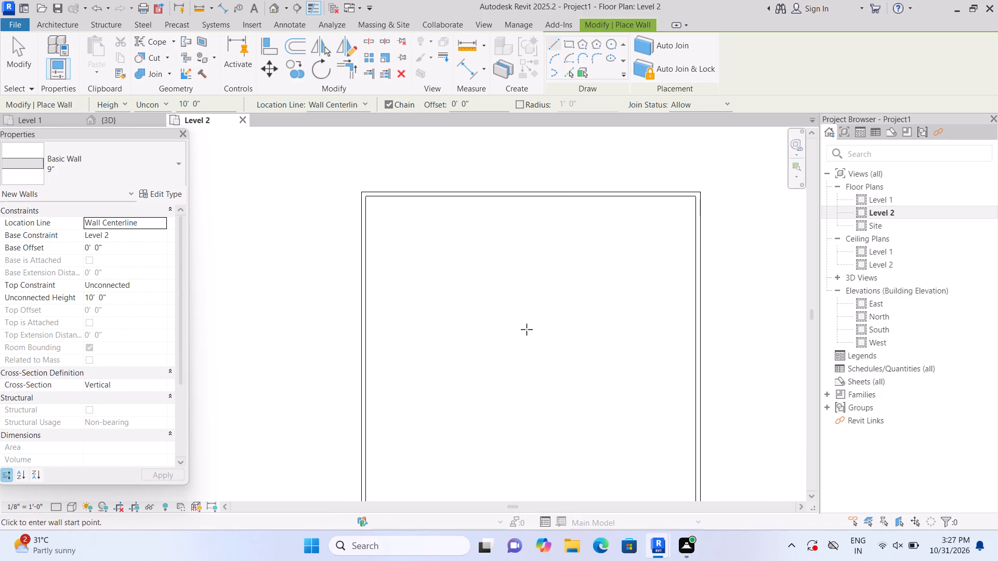
{"action": "scroll", "coordinate": [527, 329], "scroll_direction": "down", "scroll_amount": 5}
{"action": "scroll", "coordinate": [546, 394], "scroll_direction": "up", "scroll_amount": 5}
{"action": "middle_click_drag", "start_coordinate": [543, 396], "coordinate": [527, 290]}
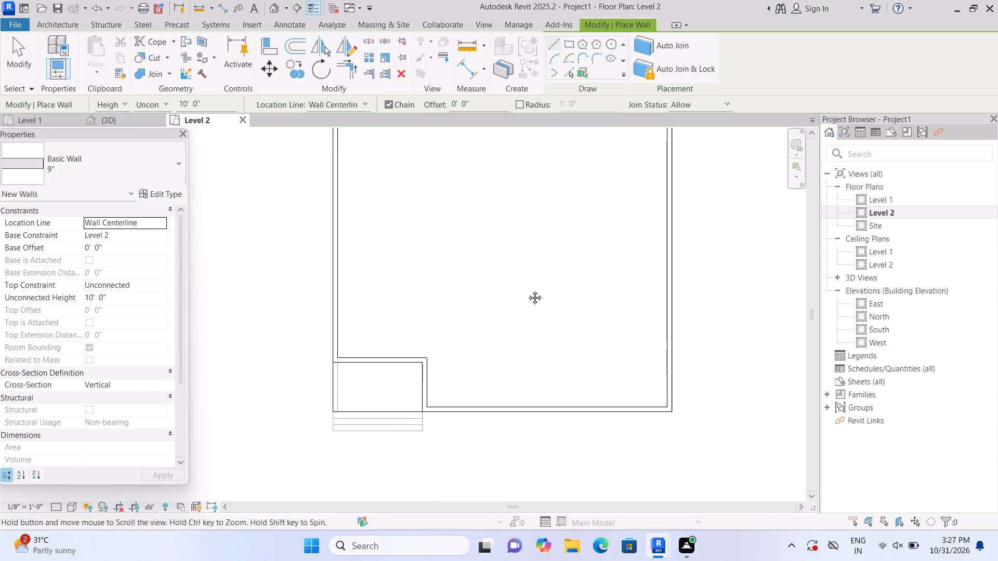
{"action": "middle_click_drag", "start_coordinate": [527, 290], "coordinate": [527, 280]}
{"action": "scroll", "coordinate": [342, 362], "scroll_direction": "up", "scroll_amount": 7}
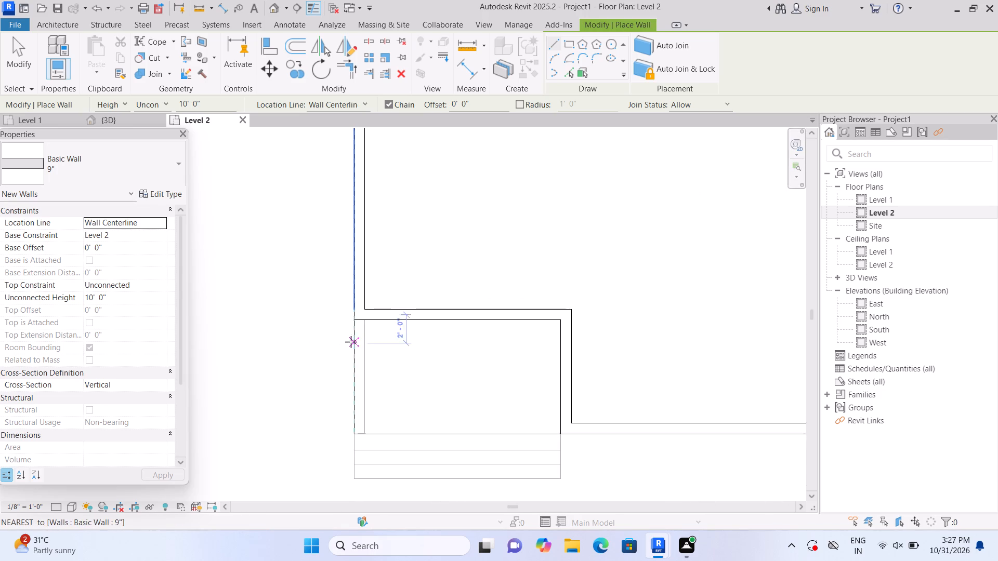
{"action": "scroll", "coordinate": [351, 342], "scroll_direction": "up", "scroll_amount": 1}
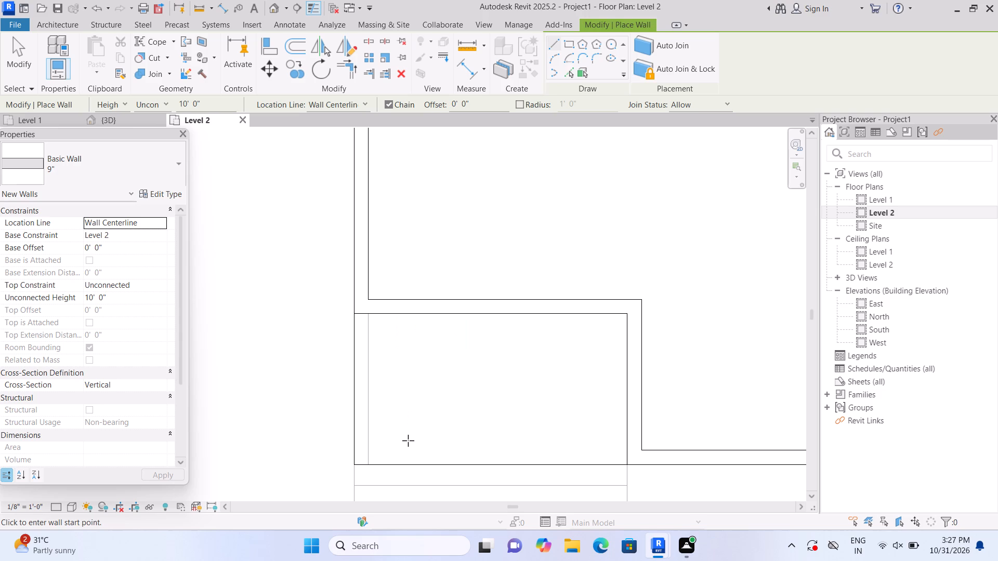
{"action": "left_click", "coordinate": [272, 8]}
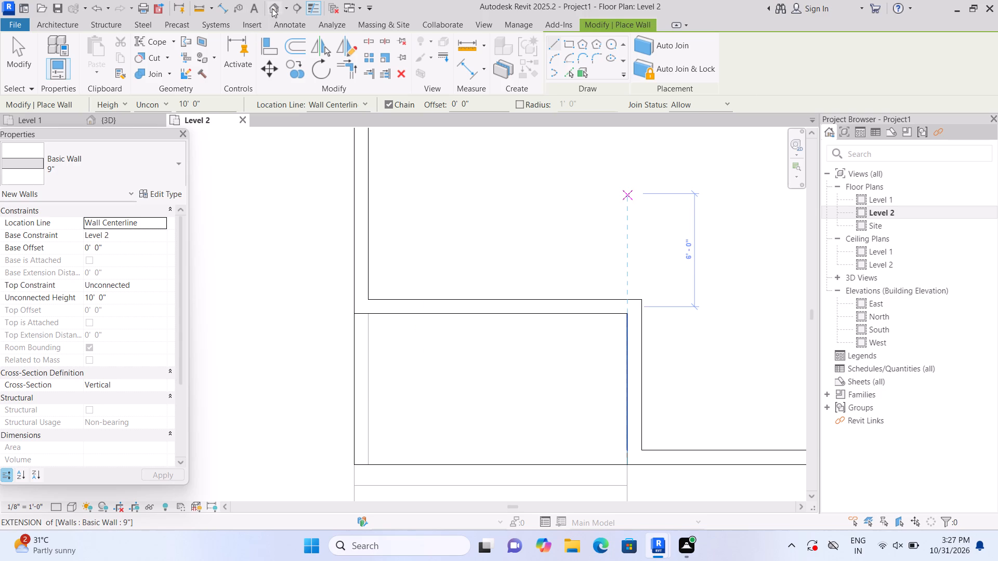
{"action": "scroll", "coordinate": [365, 204], "scroll_direction": "down", "scroll_amount": 6}
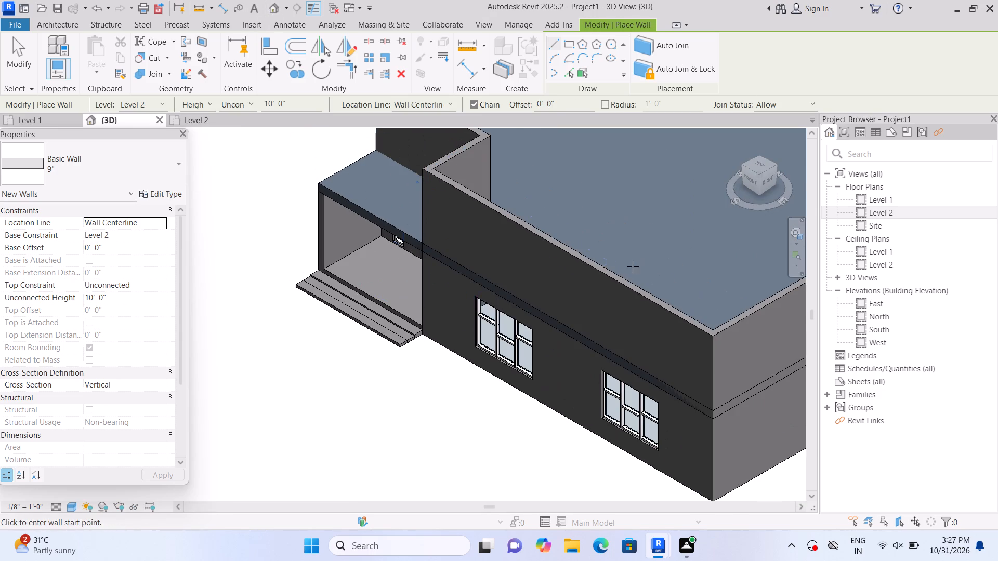
{"action": "scroll", "coordinate": [546, 305], "scroll_direction": "down", "scroll_amount": 5}
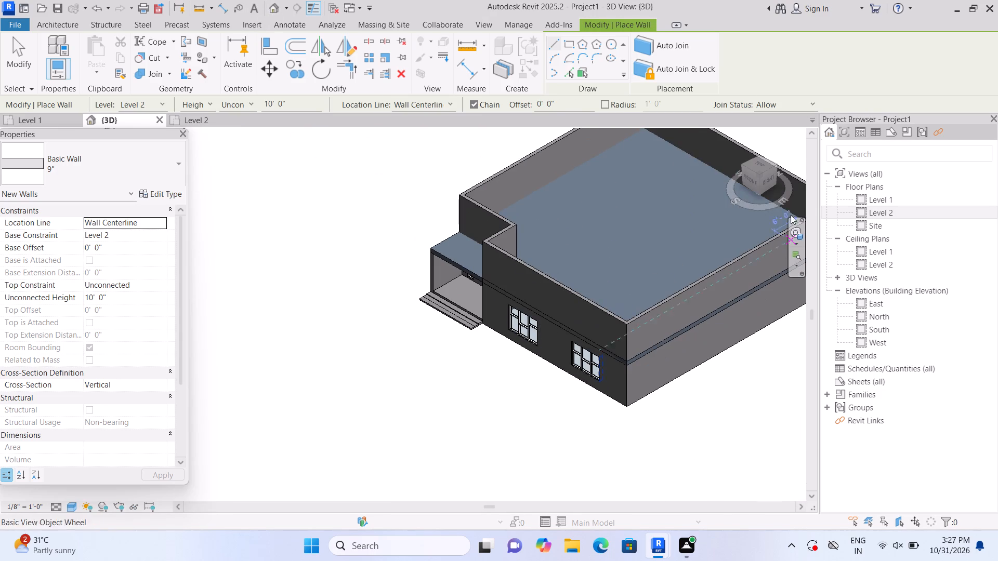
Draw a 9" basic wall, 10' high, on Level 2 along the entrance recess's west side, from the recess's north wall to the south edge.
{"action": "double_click", "coordinate": [863, 210]}
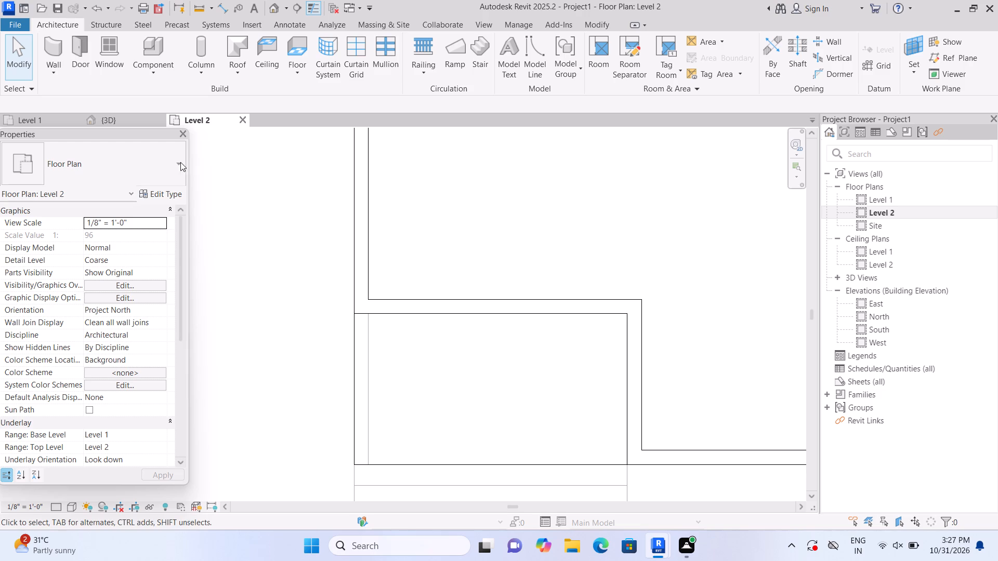
{"action": "left_click", "coordinate": [56, 46]}
{"action": "scroll", "coordinate": [380, 368], "scroll_direction": "up", "scroll_amount": 1}
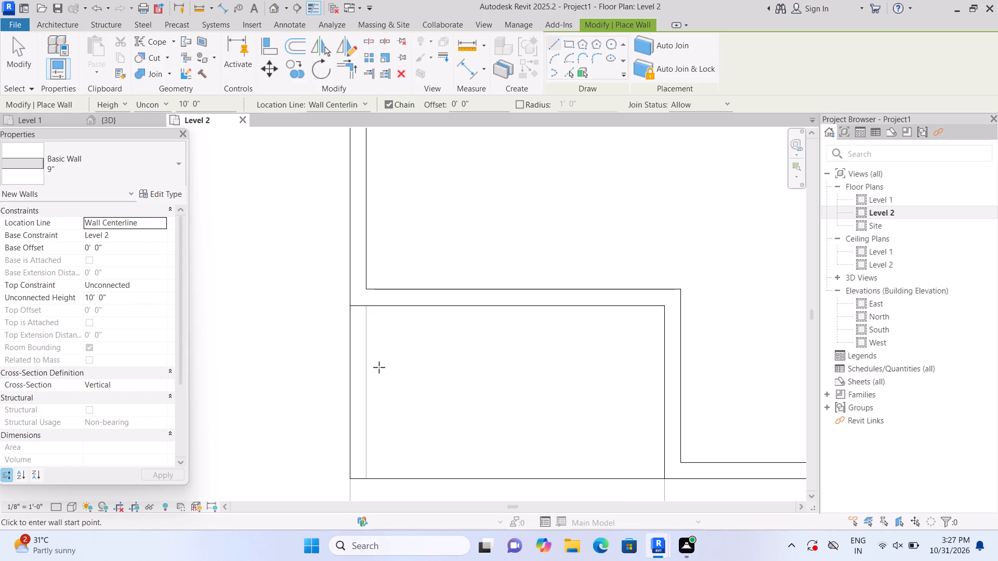
{"action": "scroll", "coordinate": [374, 382], "scroll_direction": "up", "scroll_amount": 1}
{"action": "middle_click_drag", "start_coordinate": [372, 359], "coordinate": [369, 273]}
{"action": "scroll", "coordinate": [361, 271], "scroll_direction": "up", "scroll_amount": 2}
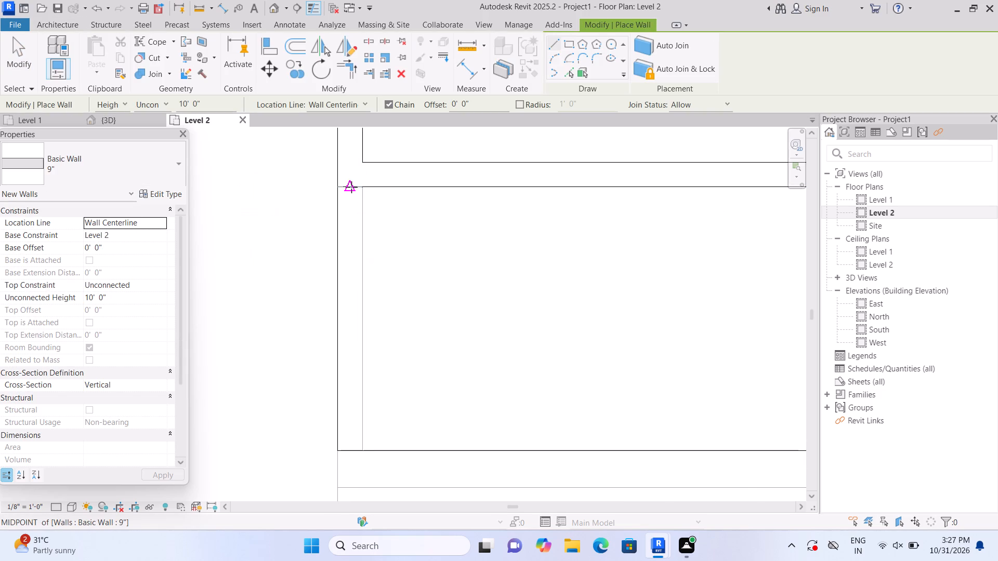
{"action": "left_click", "coordinate": [351, 187]}
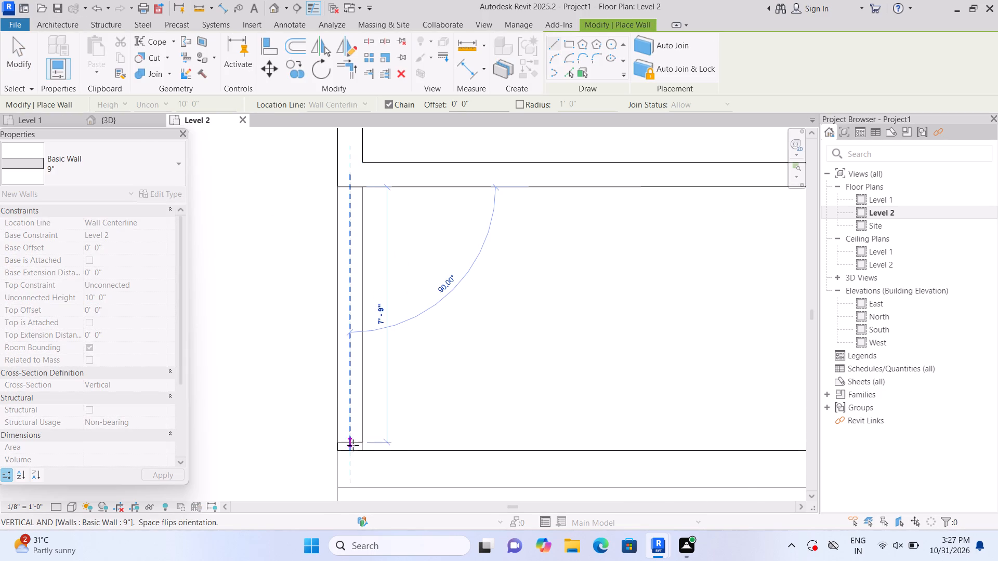
{"action": "left_click", "coordinate": [354, 454]}
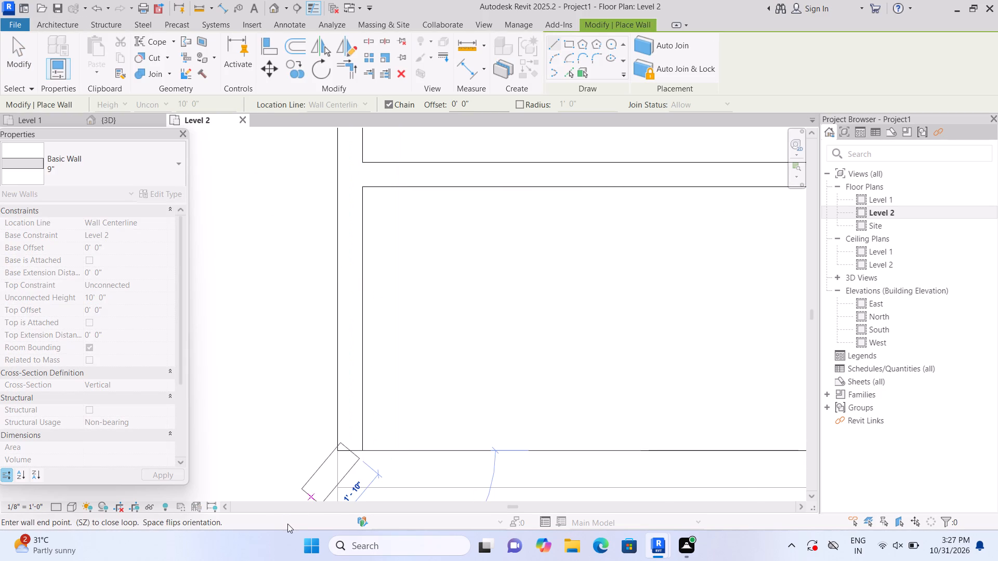
{"action": "key", "text": "Escape"}
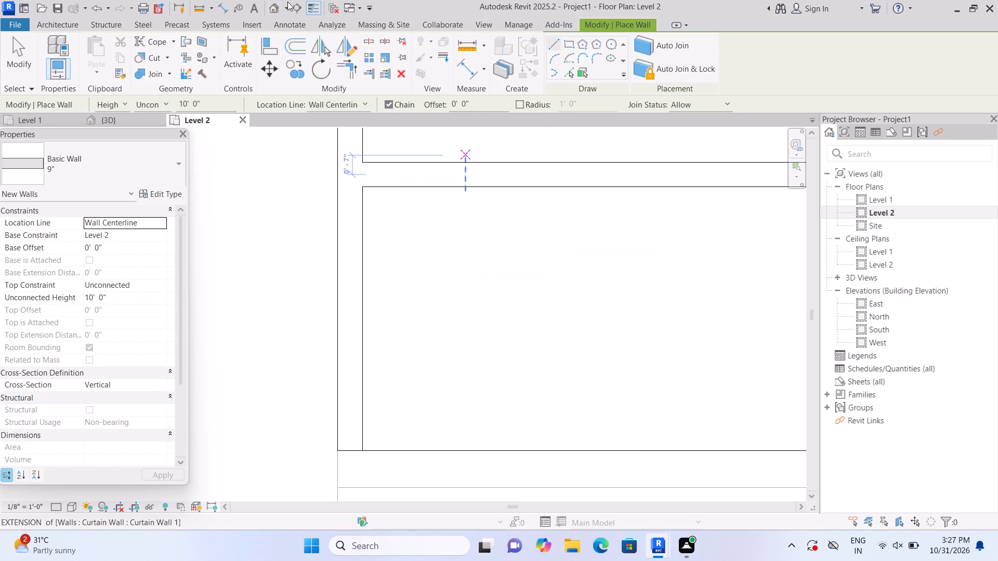
Show the model in the 3D view to check the wall on the entrance recess's west side.
{"action": "left_click", "coordinate": [272, 10]}
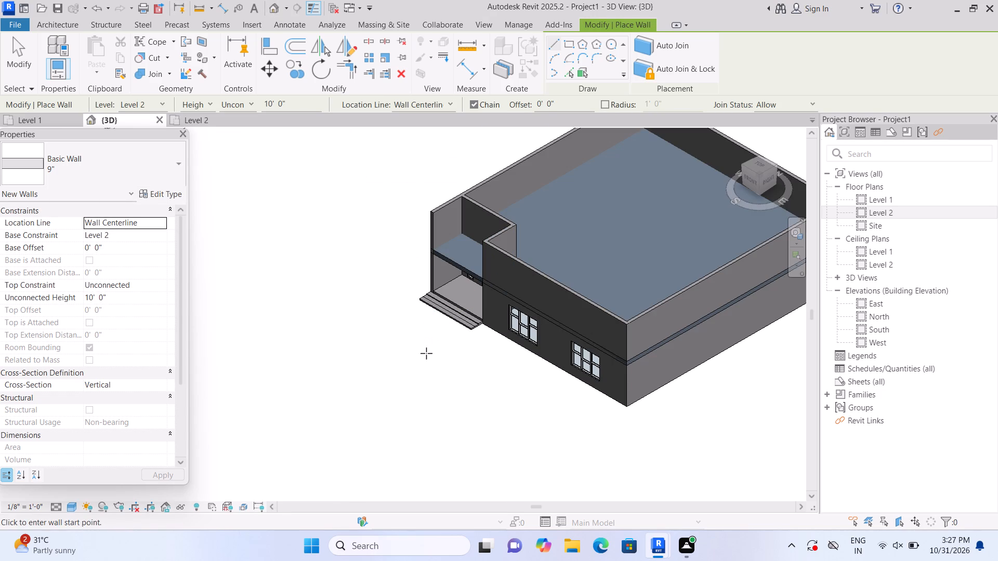
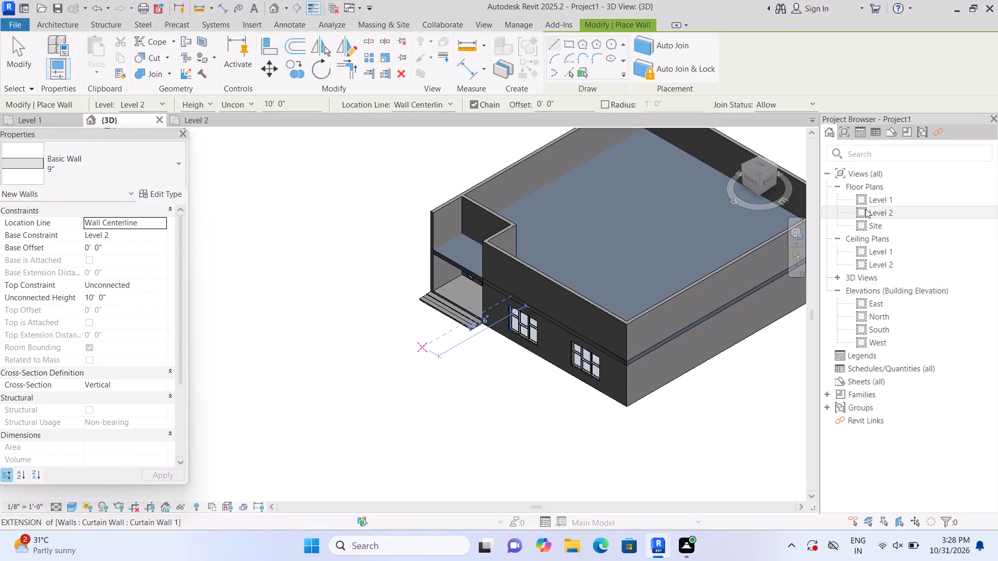
In the East elevation, draw a level line at 20'-0", along the top of the Level 2 walls, with its head aligned to the levels below.
{"action": "double_click", "coordinate": [859, 303]}
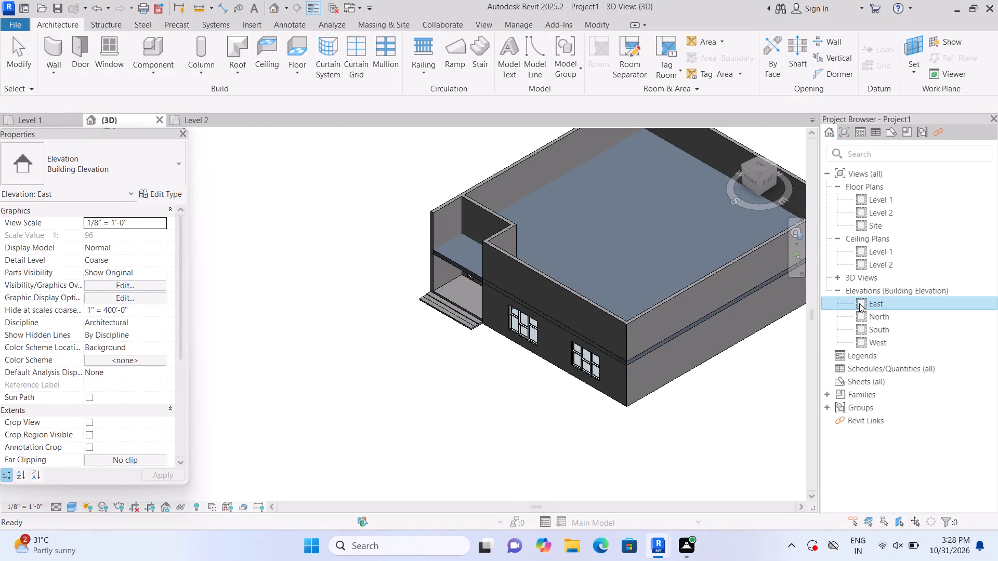
{"action": "scroll", "coordinate": [489, 435], "scroll_direction": "down", "scroll_amount": 3}
{"action": "middle_click_drag", "start_coordinate": [526, 426], "coordinate": [644, 398]}
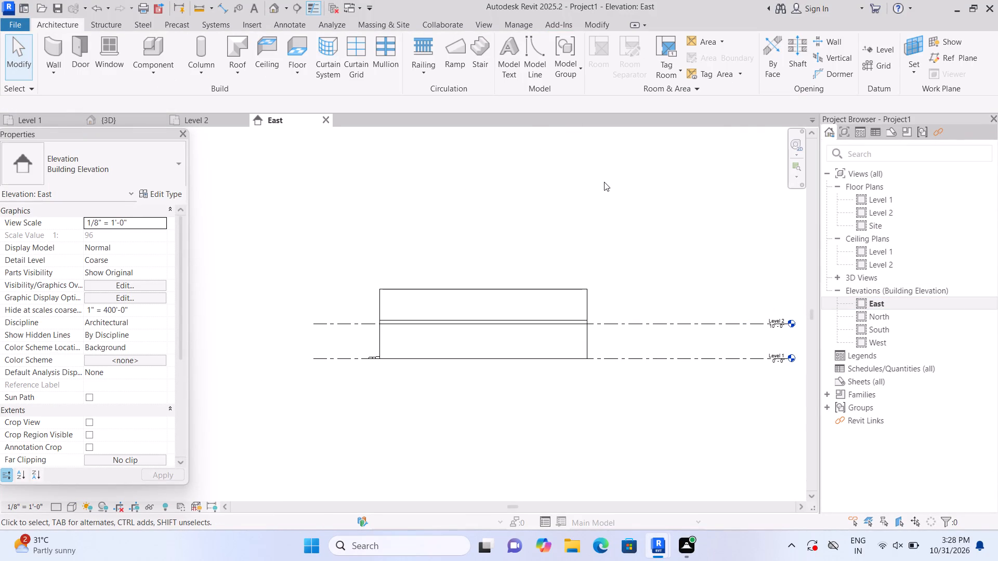
{"action": "key", "text": "l"}
{"action": "key", "text": "l"}
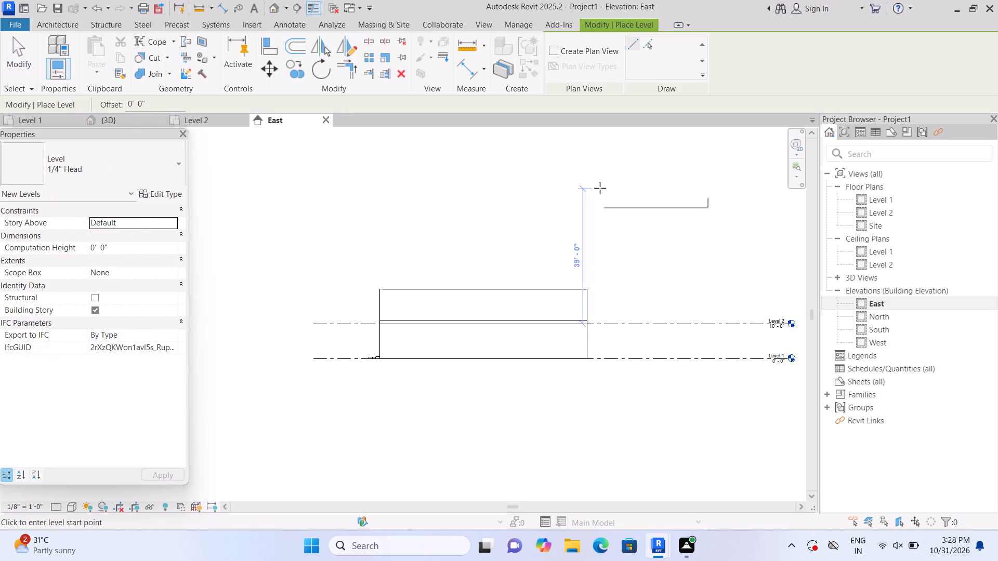
{"action": "left_click", "coordinate": [319, 286]}
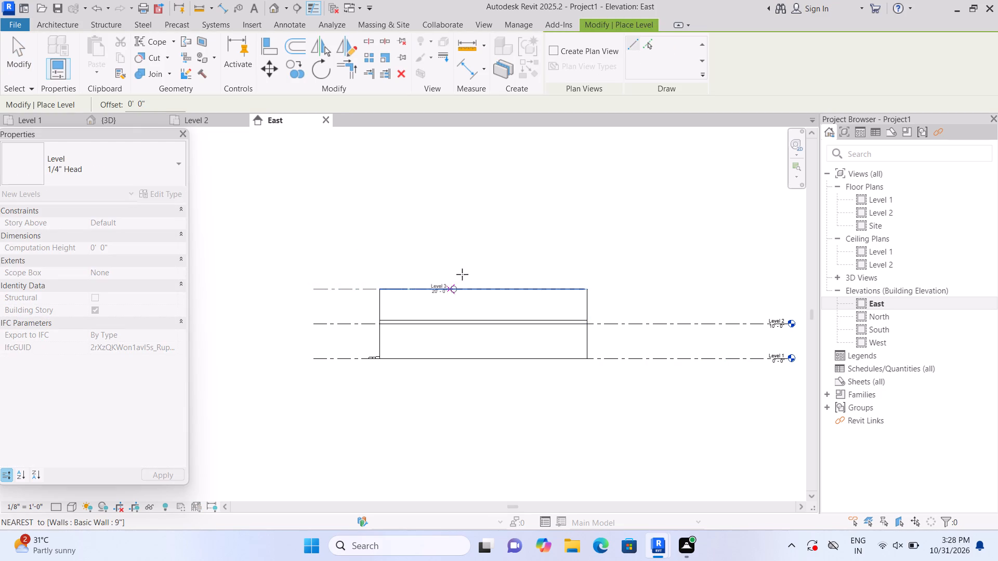
{"action": "middle_click_drag", "start_coordinate": [572, 283], "coordinate": [426, 318]}
{"action": "scroll", "coordinate": [426, 318], "scroll_direction": "up", "scroll_amount": 1}
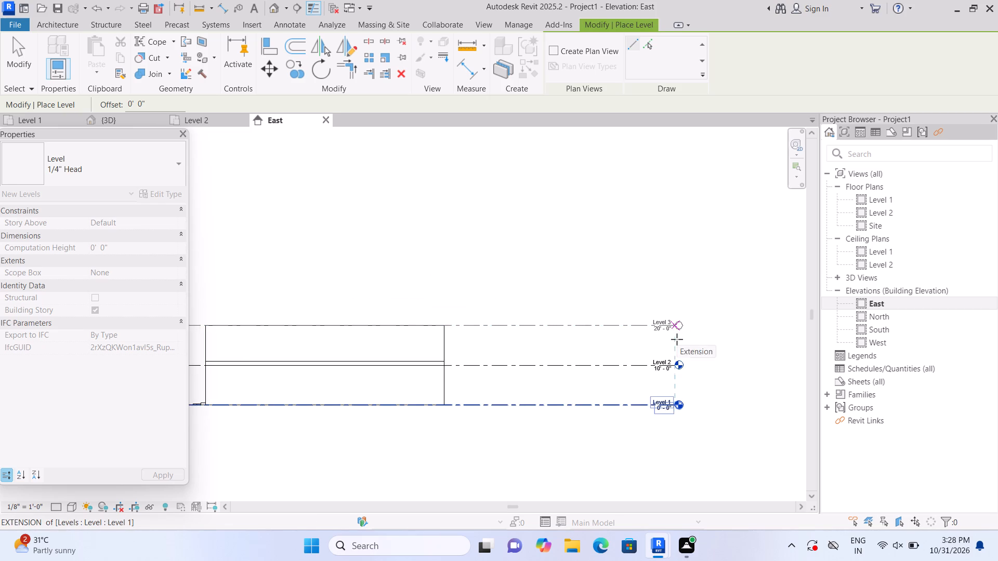
{"action": "left_click", "coordinate": [677, 339]}
{"action": "middle_click_drag", "start_coordinate": [562, 298], "coordinate": [654, 219]}
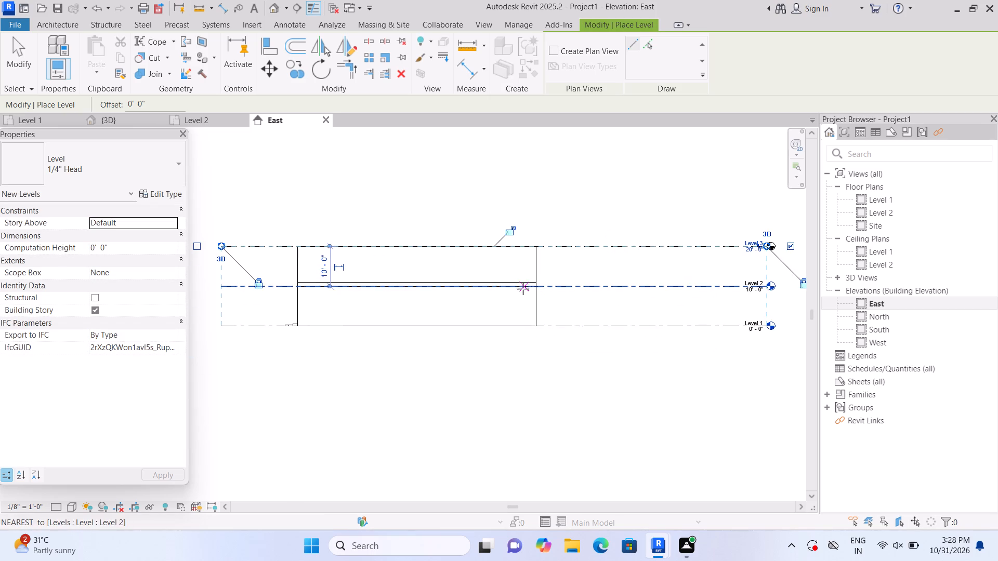
{"action": "key", "text": "Escape"}
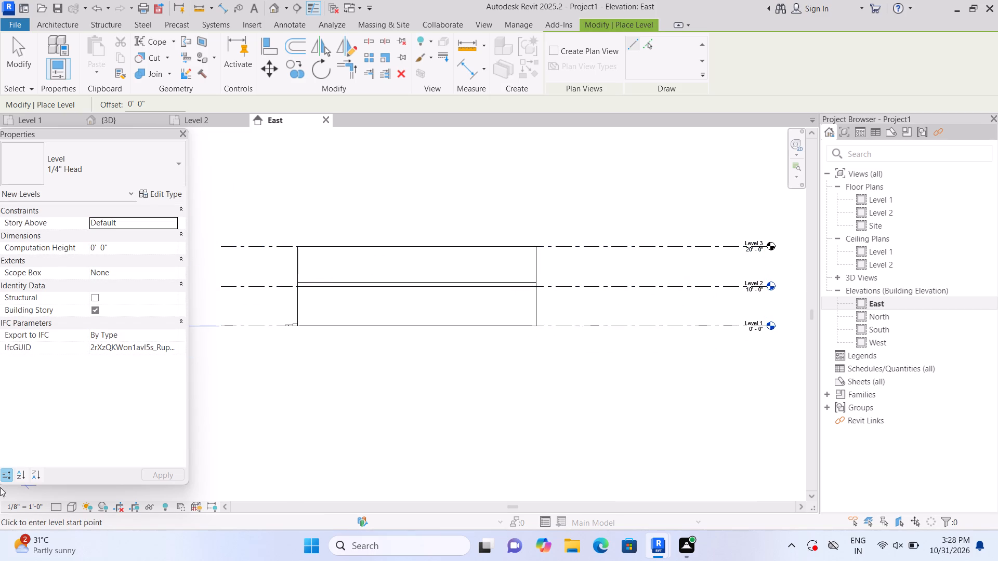
Draw a level 10' above the 20' level, at 30'-0", and align both its ends with the level lines below.
{"action": "left_click", "coordinate": [254, 207]}
{"action": "middle_click_drag", "start_coordinate": [596, 199], "coordinate": [492, 215]}
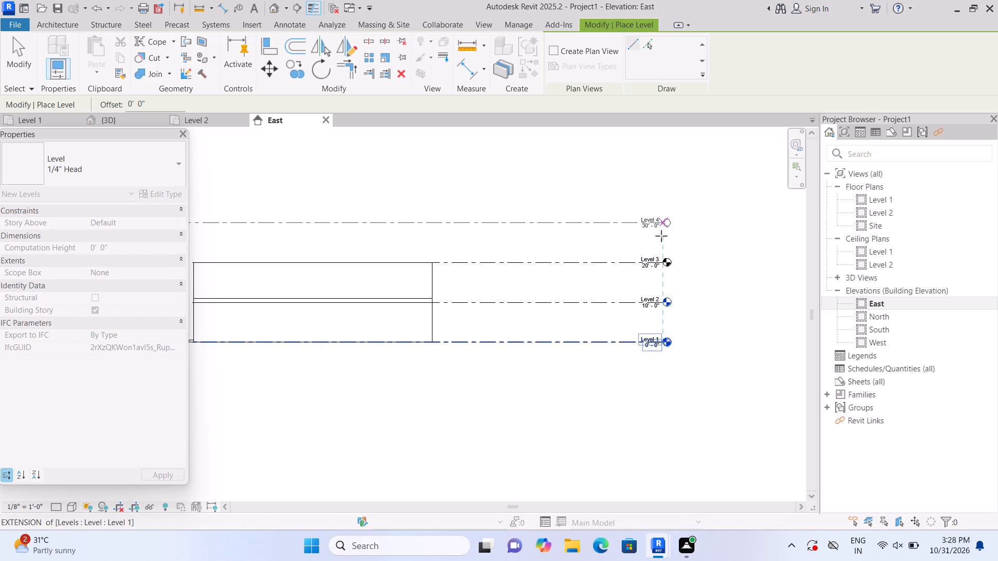
{"action": "left_click", "coordinate": [661, 236]}
{"action": "middle_click_drag", "start_coordinate": [491, 204], "coordinate": [721, 213]}
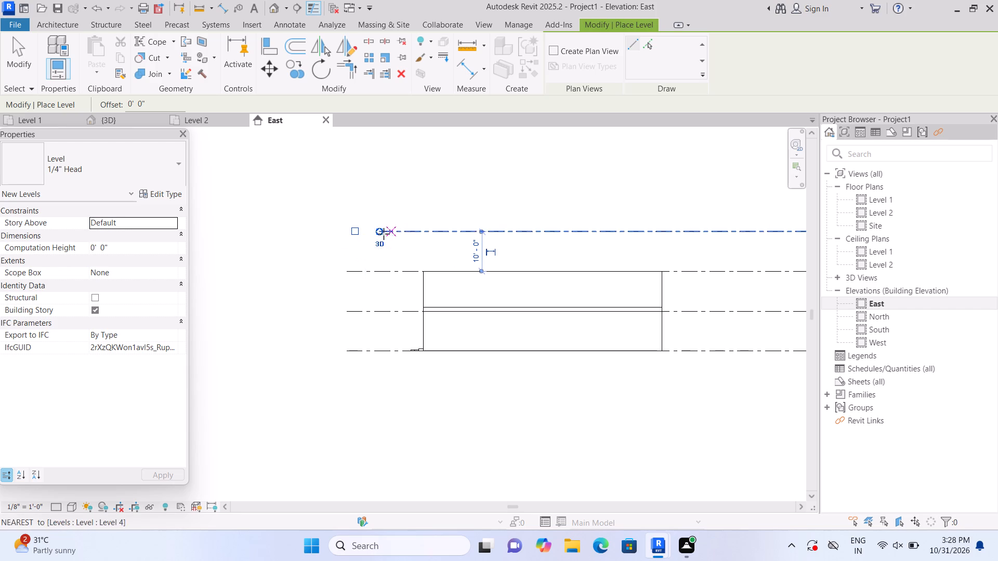
{"action": "left_click_drag", "start_coordinate": [380, 231], "coordinate": [349, 236]}
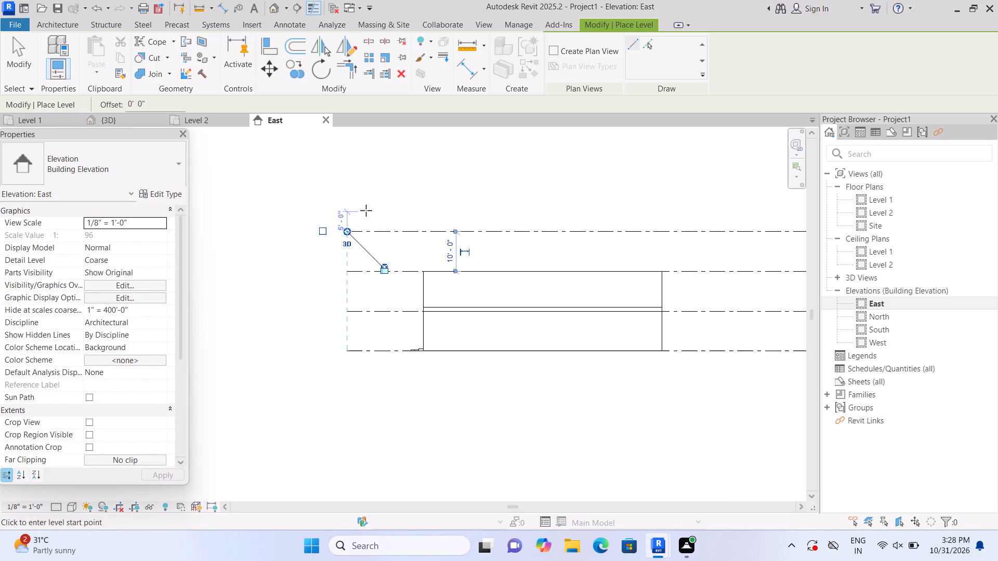
{"action": "key", "text": "Escape"}
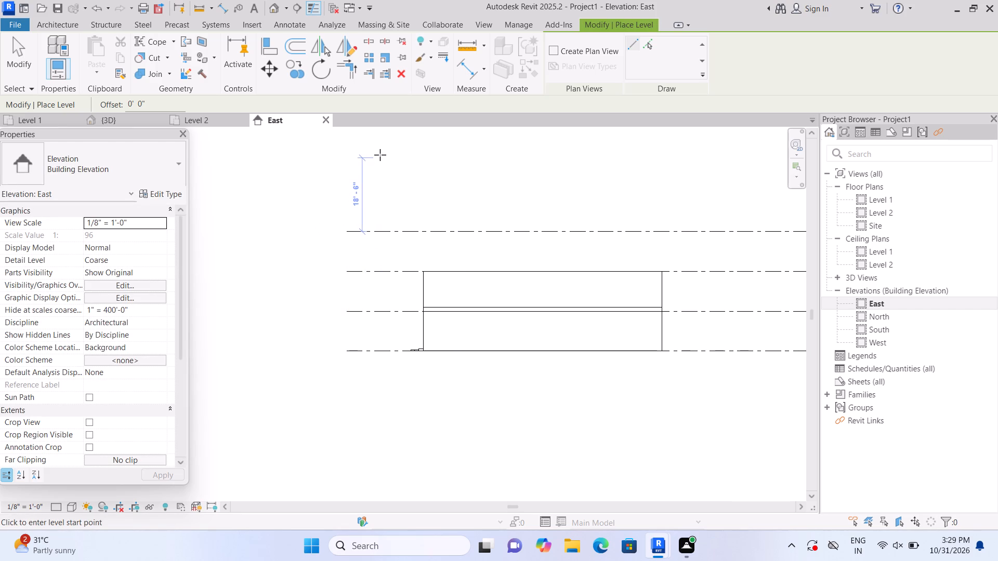
Draw a level 10' above the 30' level, at 40'-0", and align both its ends with the level lines below.
{"action": "left_click", "coordinate": [380, 192]}
{"action": "scroll", "coordinate": [613, 184], "scroll_direction": "up", "scroll_amount": 1}
{"action": "middle_click_drag", "start_coordinate": [613, 184], "coordinate": [599, 184]}
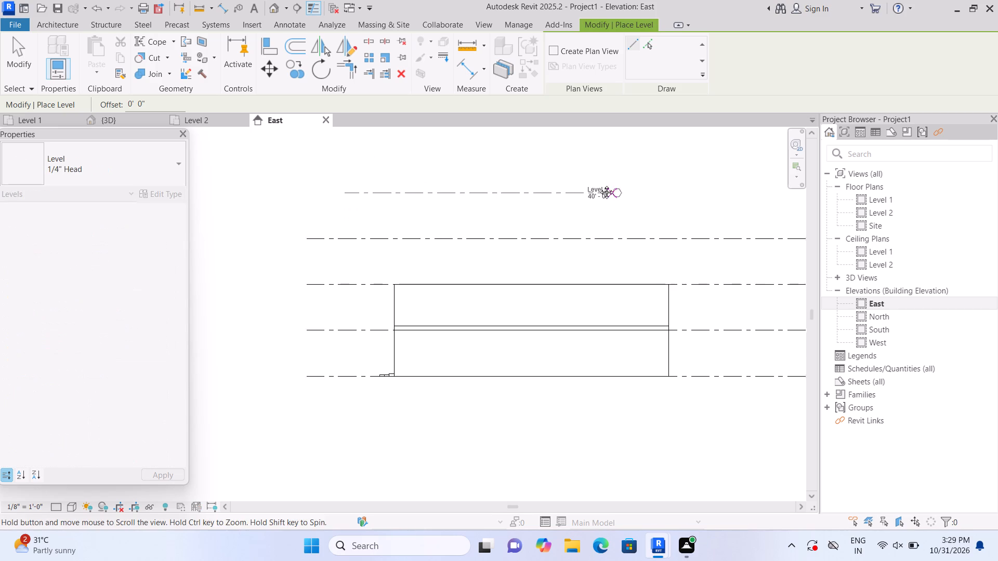
{"action": "middle_click_drag", "start_coordinate": [599, 184], "coordinate": [323, 238]}
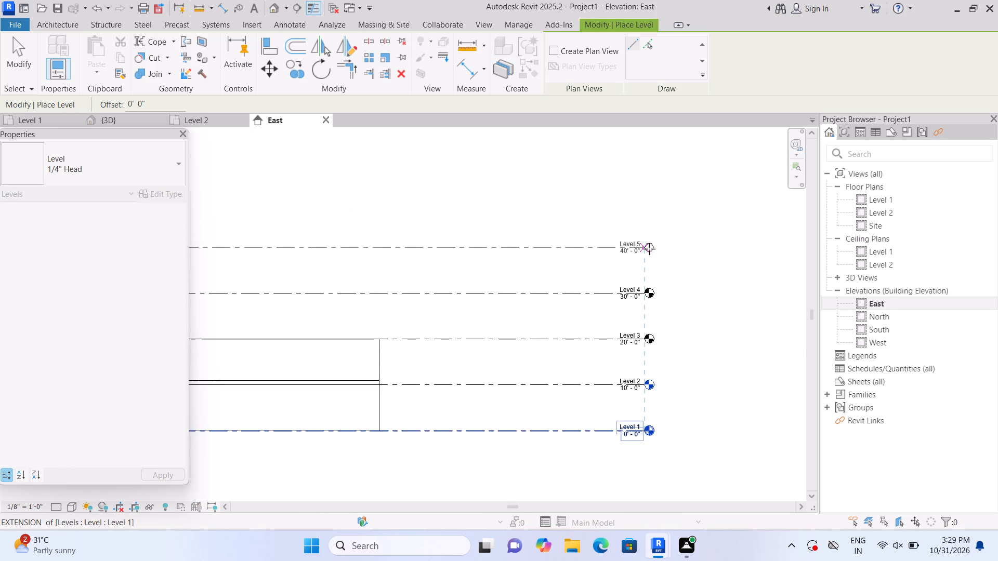
{"action": "left_click", "coordinate": [649, 249]}
{"action": "middle_click_drag", "start_coordinate": [545, 283], "coordinate": [729, 261]}
{"action": "middle_click_drag", "start_coordinate": [408, 265], "coordinate": [560, 265]}
{"action": "scroll", "coordinate": [329, 210], "scroll_direction": "up", "scroll_amount": 1}
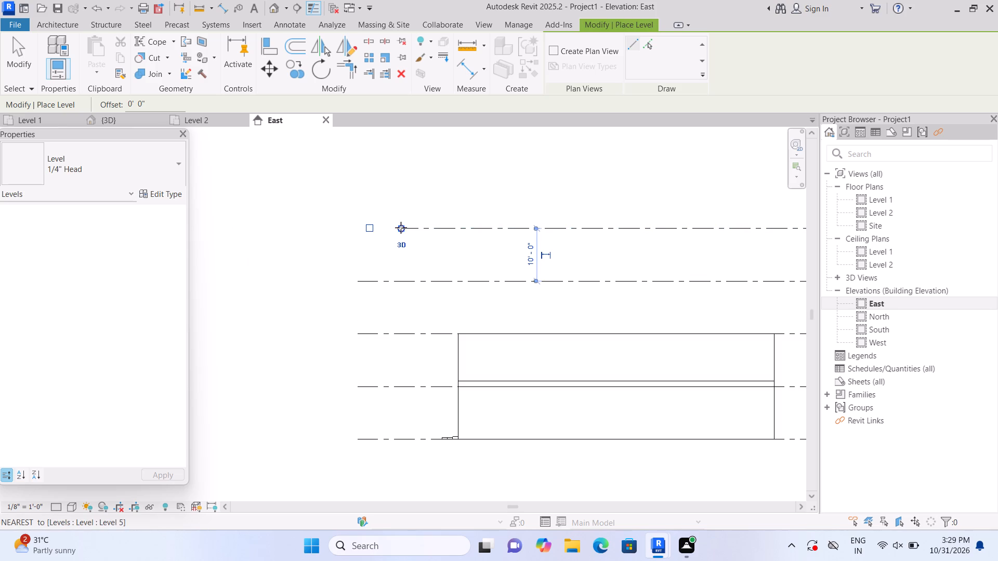
{"action": "left_click_drag", "start_coordinate": [400, 226], "coordinate": [358, 232]}
{"action": "key", "text": "Escape"}
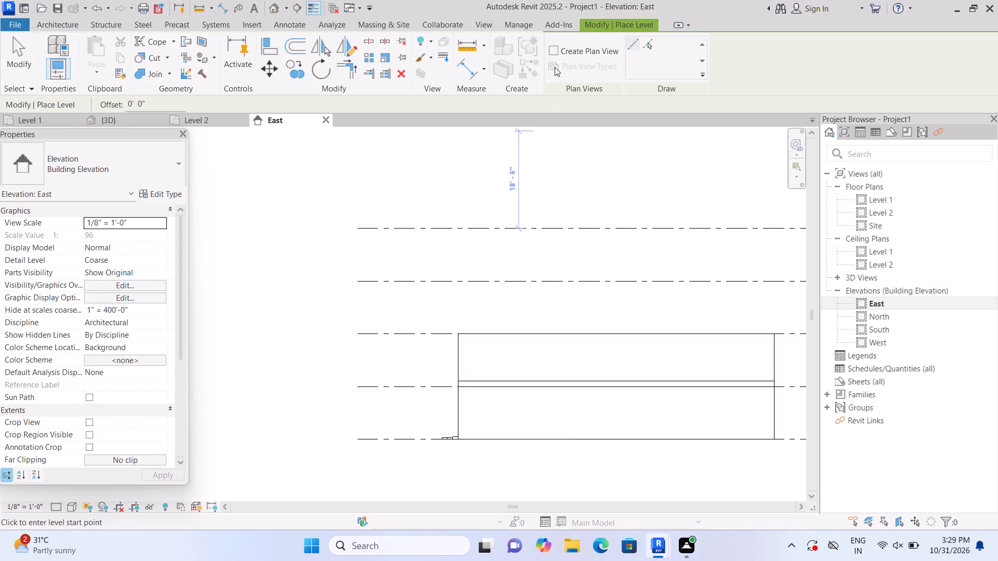
Turn on plan view creation for newly placed levels and leave the Level command.
{"action": "left_click", "coordinate": [556, 48]}
{"action": "scroll", "coordinate": [577, 154], "scroll_direction": "down", "scroll_amount": 2}
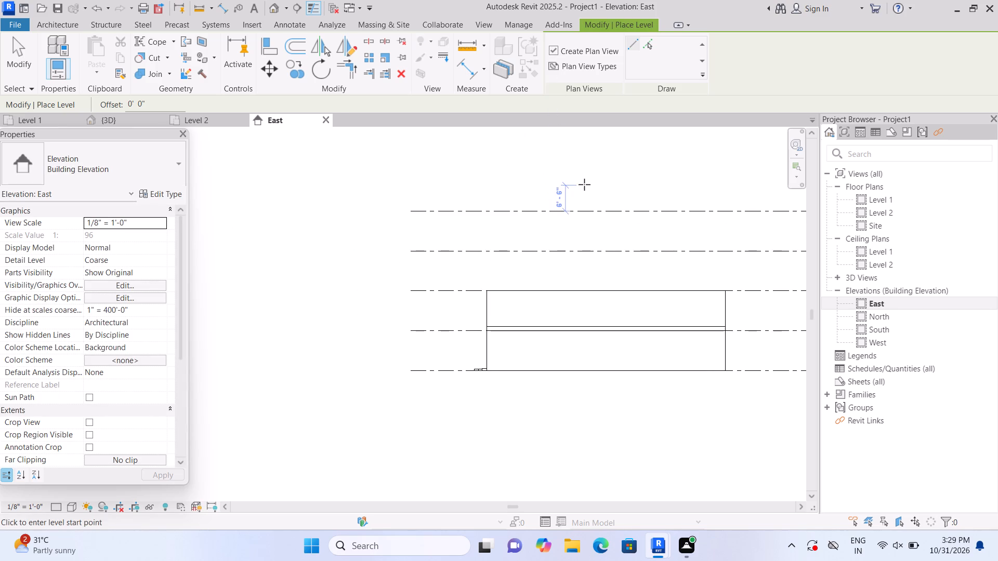
{"action": "middle_click_drag", "start_coordinate": [584, 184], "coordinate": [441, 206]}
{"action": "key", "text": "Escape"}
Select the topmost level line, at 40'-0", in the East elevation.
{"action": "left_click", "coordinate": [478, 241]}
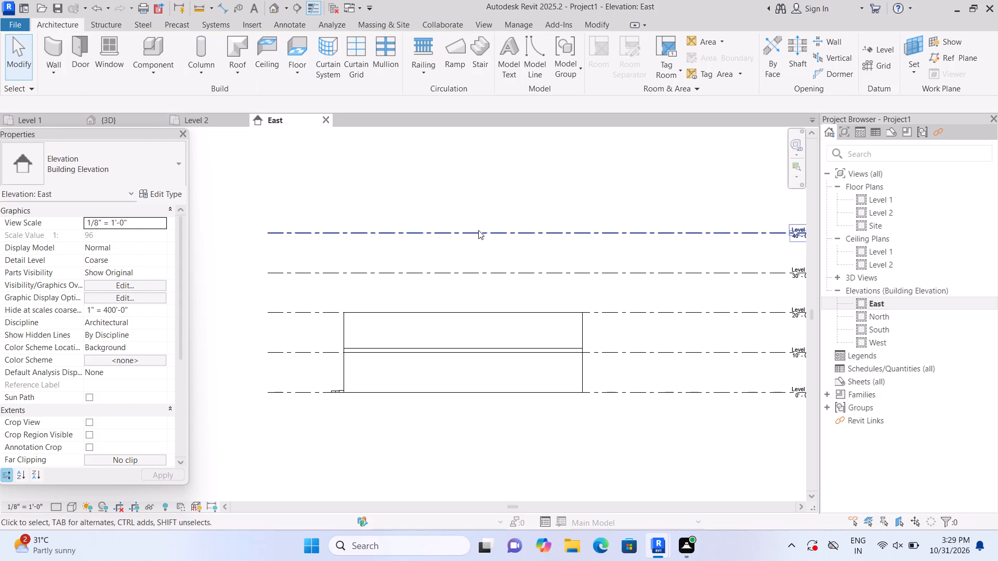
{"action": "left_click", "coordinate": [478, 230]}
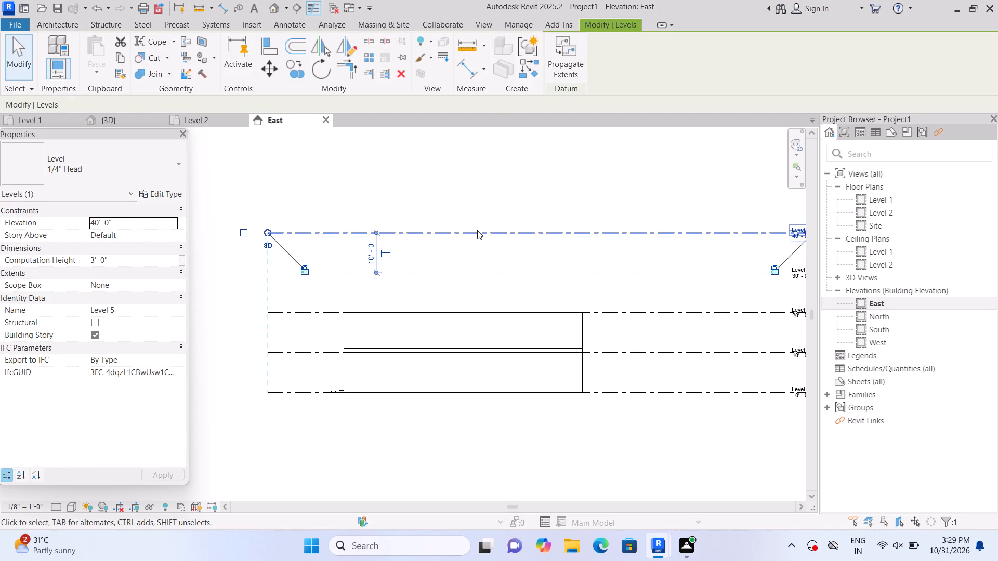
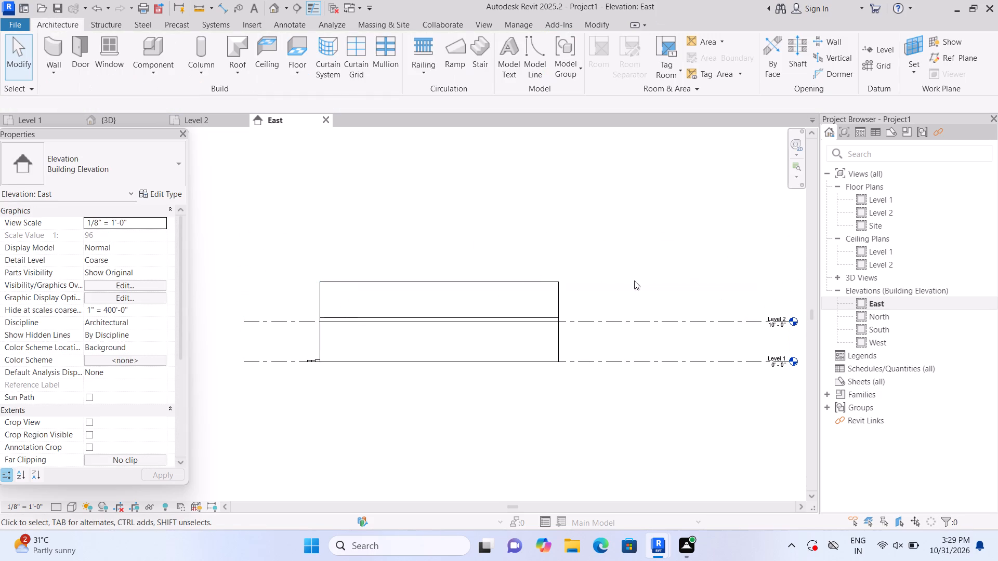
Draw a level 10' above Level 2, at 20'-0", aligning both its ends with the level lines below.
{"action": "key", "text": "l"}
{"action": "key", "text": "l"}
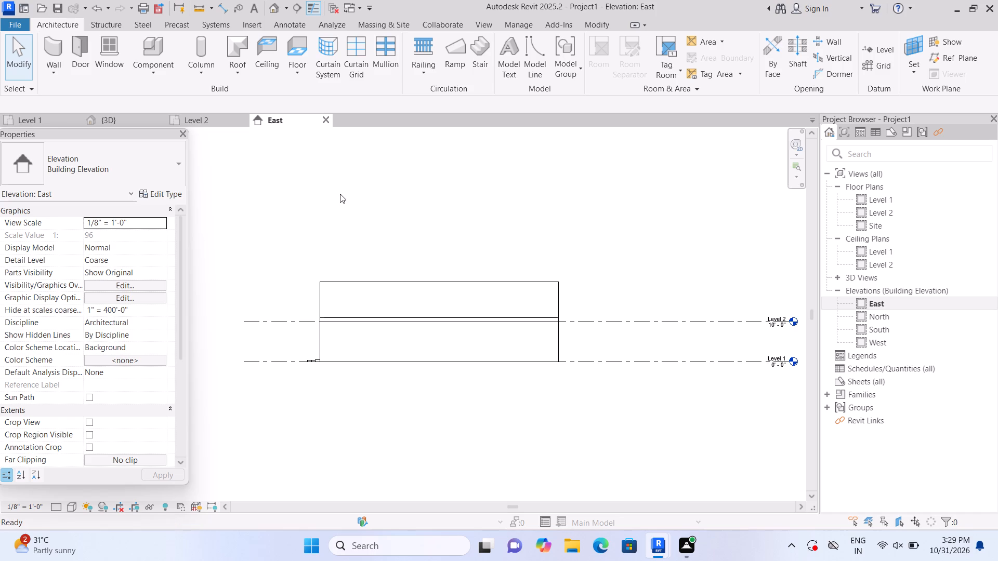
{"action": "left_click", "coordinate": [267, 278]}
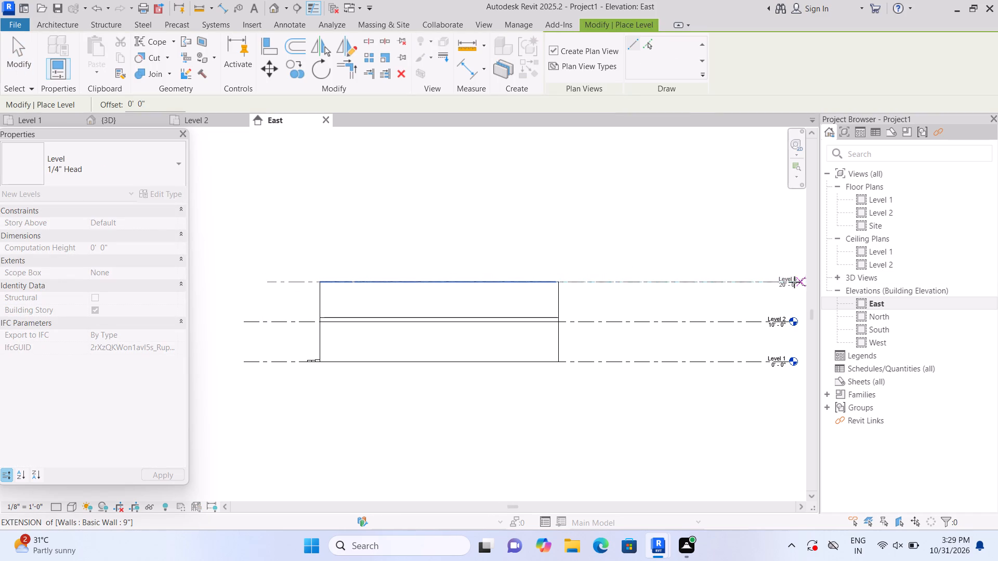
{"action": "left_click", "coordinate": [791, 284]}
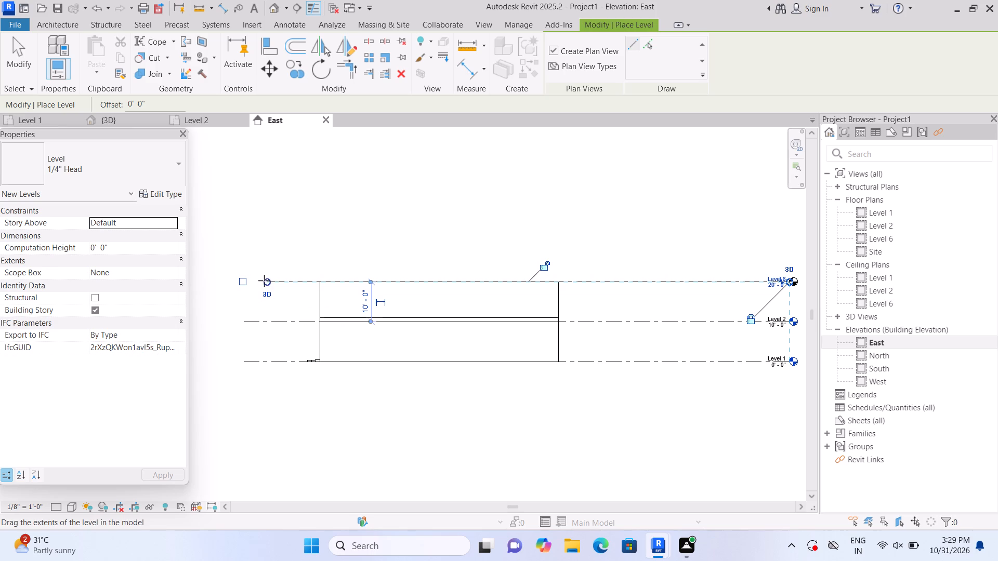
{"action": "left_click_drag", "start_coordinate": [268, 282], "coordinate": [249, 285]}
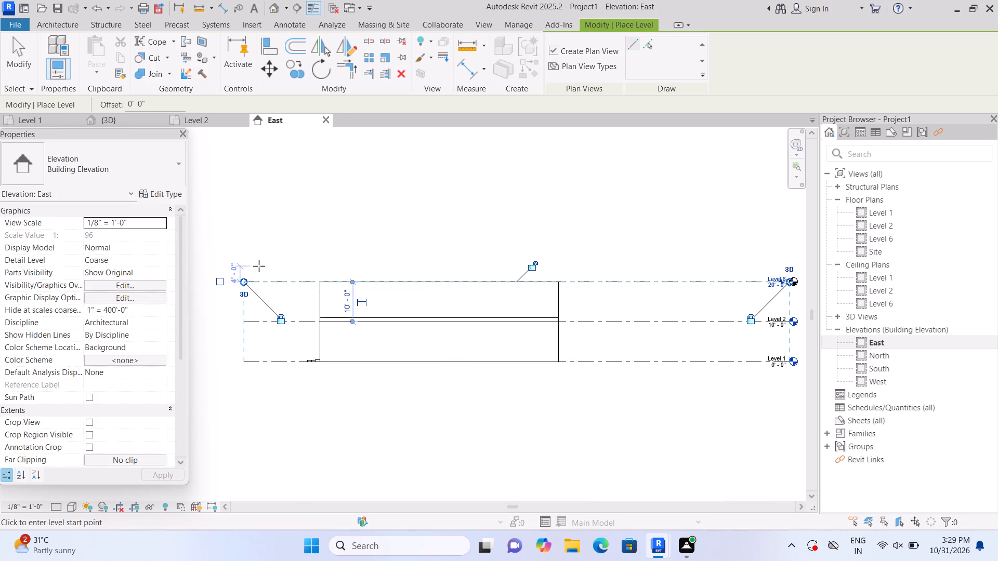
{"action": "key", "text": "Escape"}
{"action": "scroll", "coordinate": [349, 261], "scroll_direction": "up", "scroll_amount": 1}
{"action": "middle_click_drag", "start_coordinate": [350, 262], "coordinate": [244, 274]}
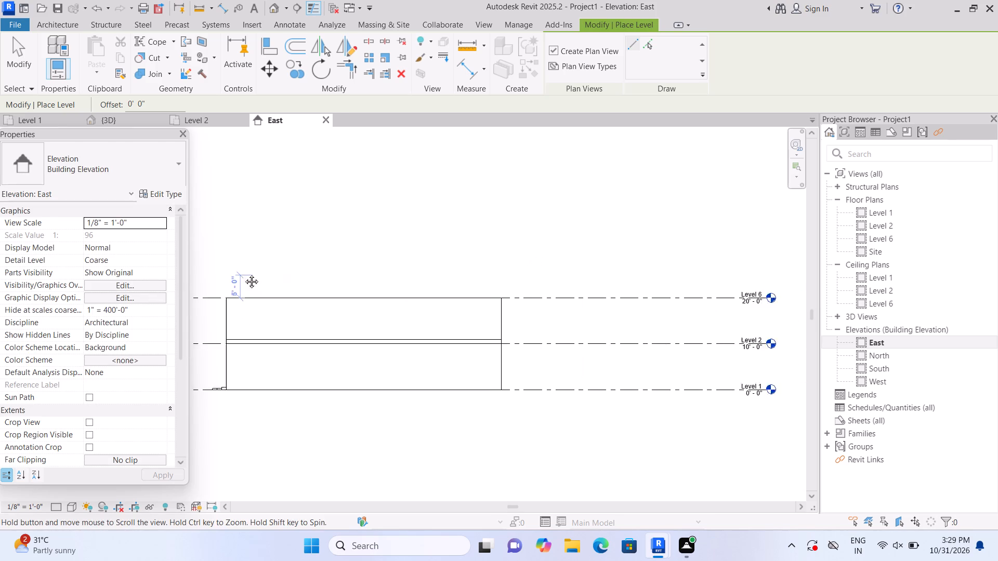
{"action": "middle_click_drag", "start_coordinate": [244, 274], "coordinate": [225, 275]}
{"action": "key", "text": "Escape"}
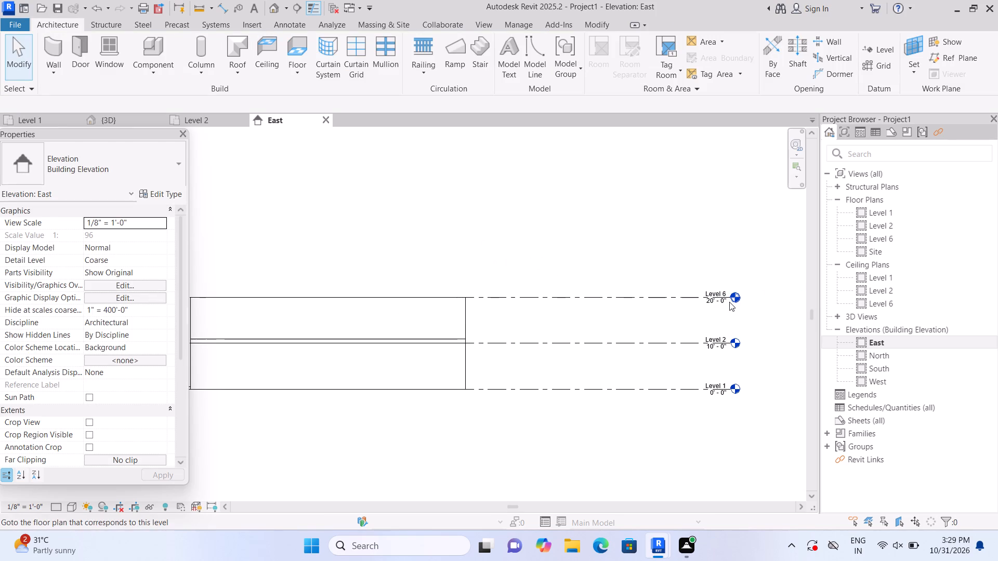
Rename the level at 20'-0" as Level 3.
{"action": "scroll", "coordinate": [722, 306], "scroll_direction": "up", "scroll_amount": 5}
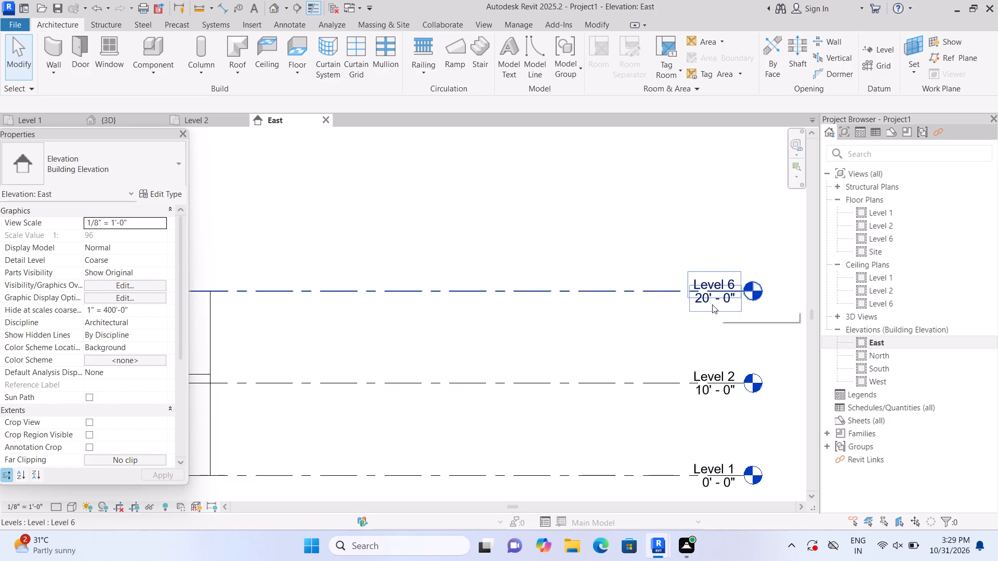
{"action": "scroll", "coordinate": [712, 304], "scroll_direction": "up", "scroll_amount": 2}
{"action": "left_click", "coordinate": [728, 279]}
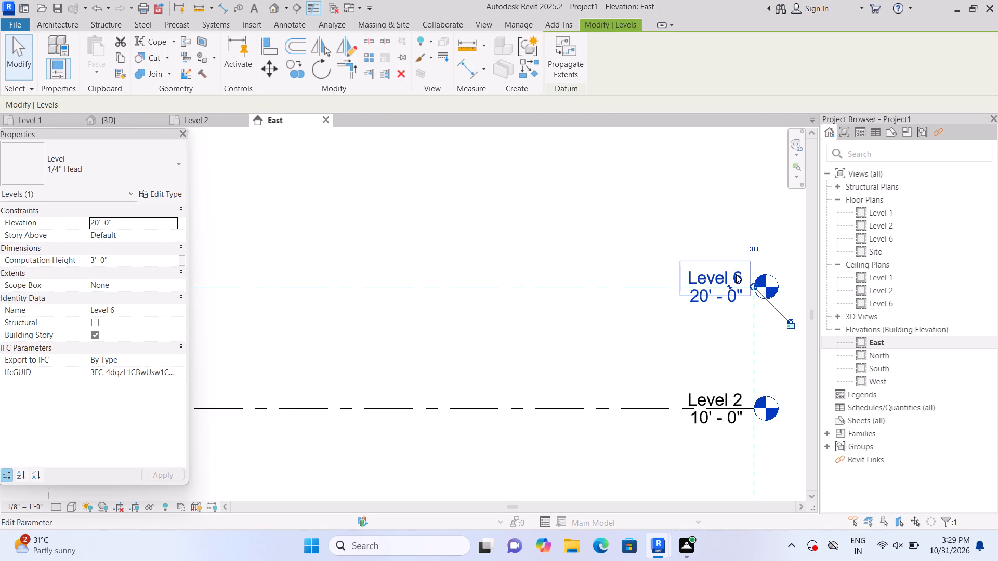
{"action": "left_click", "coordinate": [736, 274]}
{"action": "key", "text": "BackSpace"}
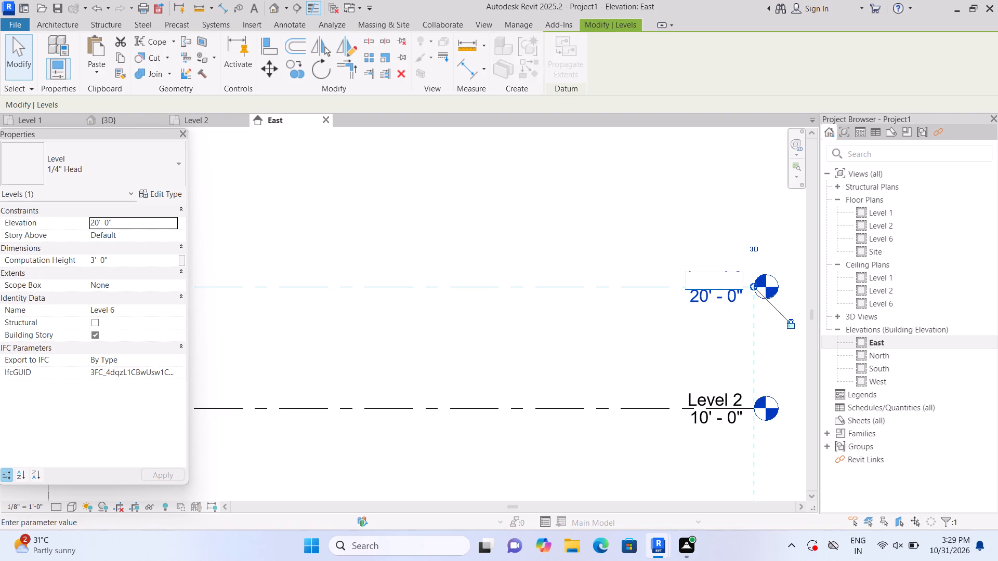
{"action": "key", "text": "l"}
{"action": "type", "text": "eve"}
{"action": "key", "text": "l"}
{"action": "key", "text": "space"}
{"action": "key", "text": "3"}
{"action": "key", "text": "Return"}
Draw a level 10' above Level 3, at 30'-0", aligning both its ends with the level lines below.
{"action": "scroll", "coordinate": [587, 236], "scroll_direction": "down", "scroll_amount": 3}
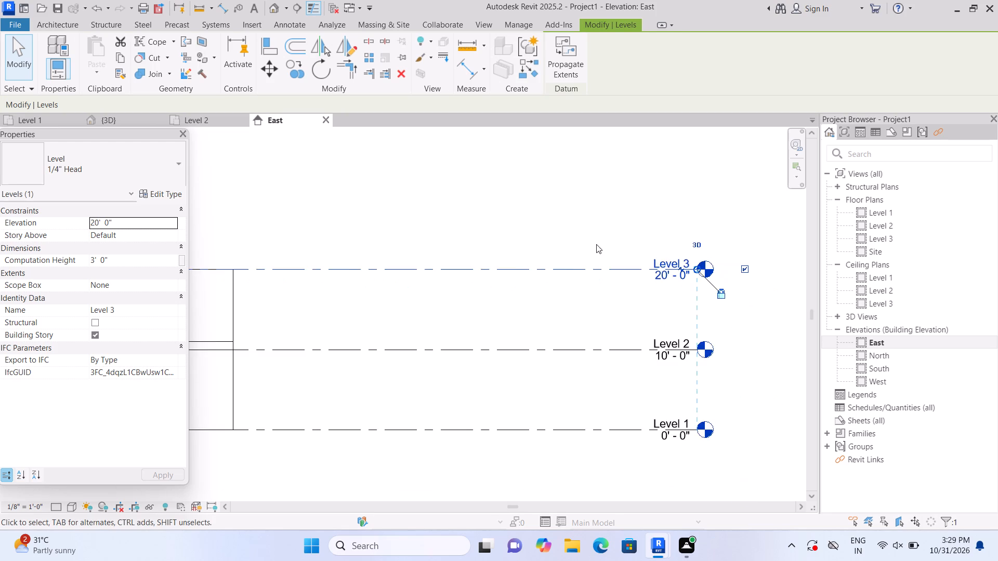
{"action": "scroll", "coordinate": [596, 244], "scroll_direction": "down", "scroll_amount": 2}
{"action": "middle_click_drag", "start_coordinate": [360, 231], "coordinate": [364, 232]}
{"action": "scroll", "coordinate": [496, 235], "scroll_direction": "down", "scroll_amount": 3}
{"action": "middle_click_drag", "start_coordinate": [246, 201], "coordinate": [405, 225]}
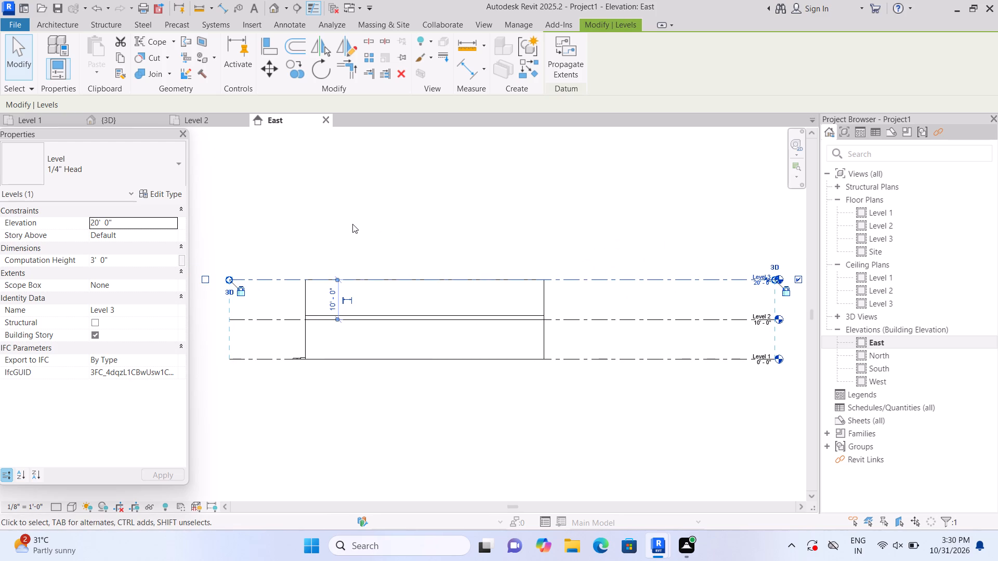
{"action": "key", "text": "Escape"}
{"action": "type", "text": "ll"}
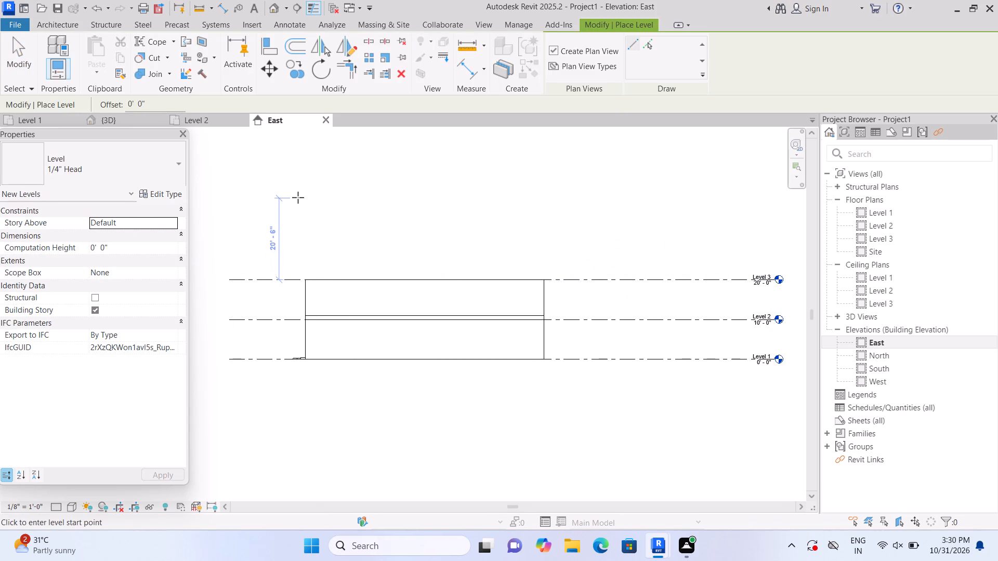
{"action": "scroll", "coordinate": [290, 208], "scroll_direction": "up", "scroll_amount": 1}
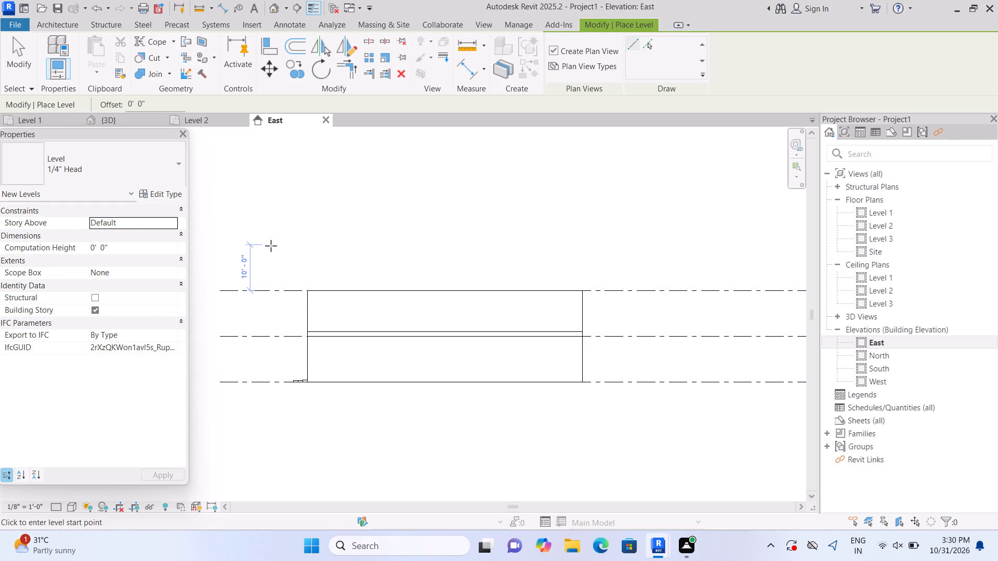
{"action": "left_click", "coordinate": [271, 246]}
{"action": "middle_click_drag", "start_coordinate": [556, 251], "coordinate": [363, 285]}
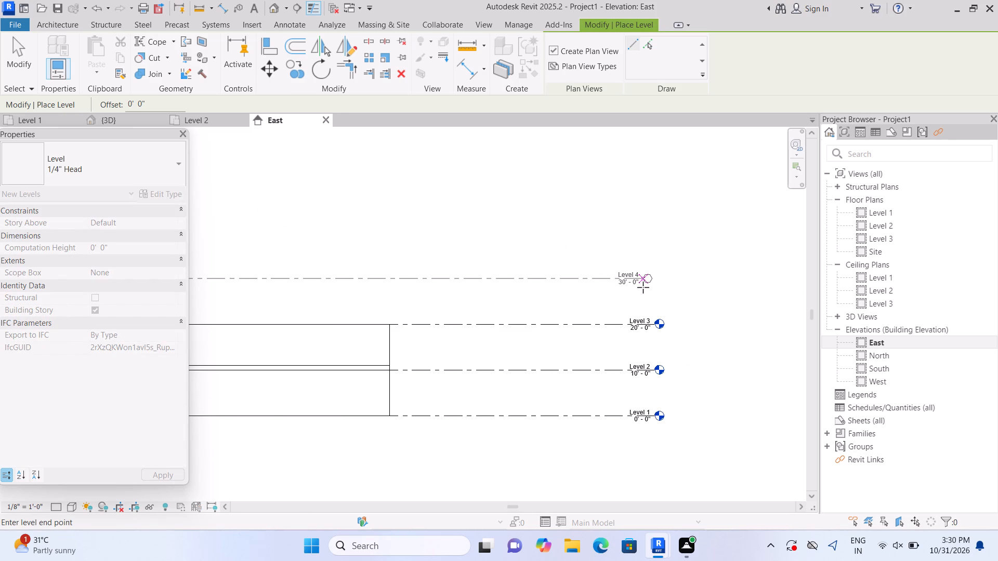
{"action": "left_click", "coordinate": [654, 289]}
{"action": "middle_click_drag", "start_coordinate": [510, 246], "coordinate": [659, 223]}
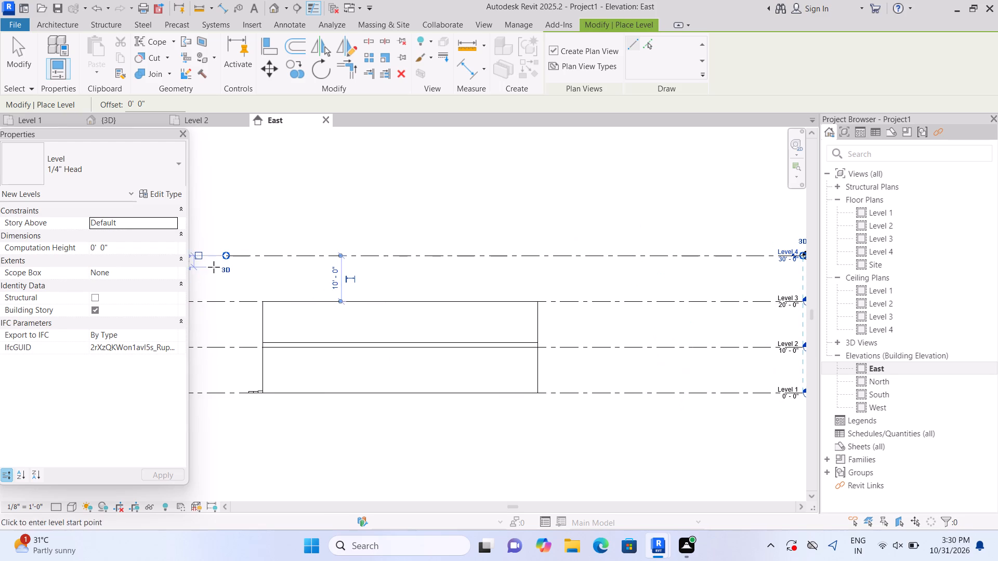
{"action": "middle_click_drag", "start_coordinate": [225, 271], "coordinate": [298, 273]}
{"action": "scroll", "coordinate": [245, 271], "scroll_direction": "up", "scroll_amount": 1}
{"action": "left_click_drag", "start_coordinate": [298, 253], "coordinate": [254, 256]}
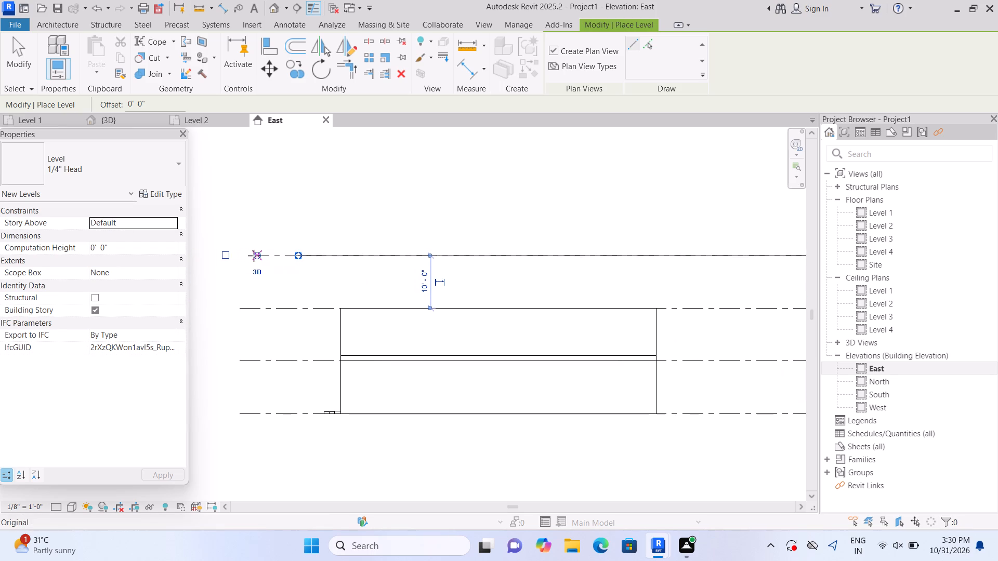
{"action": "left_click_drag", "start_coordinate": [254, 256], "coordinate": [245, 257]}
{"action": "key", "text": "Escape"}
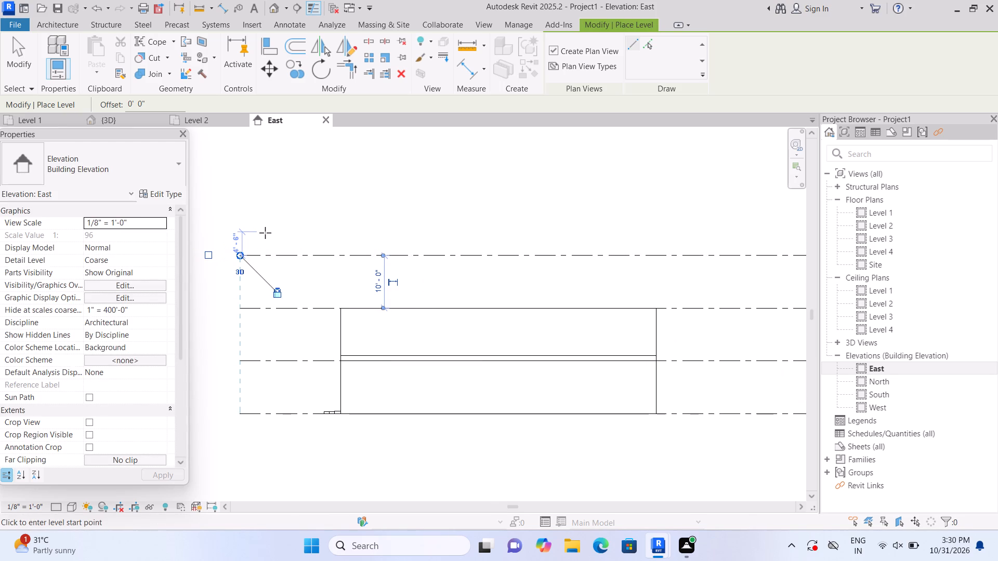
Draw a level 10' above the 30'-0" level, at 40'-0", aligning both its ends with the level lines below.
{"action": "left_click", "coordinate": [277, 202]}
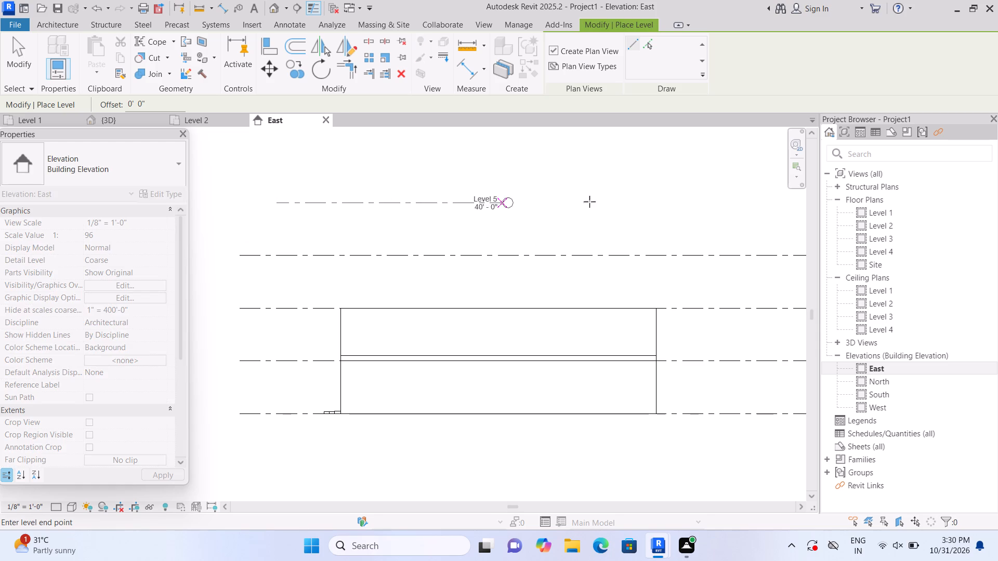
{"action": "middle_click_drag", "start_coordinate": [593, 205], "coordinate": [366, 233]}
{"action": "left_click", "coordinate": [732, 244]}
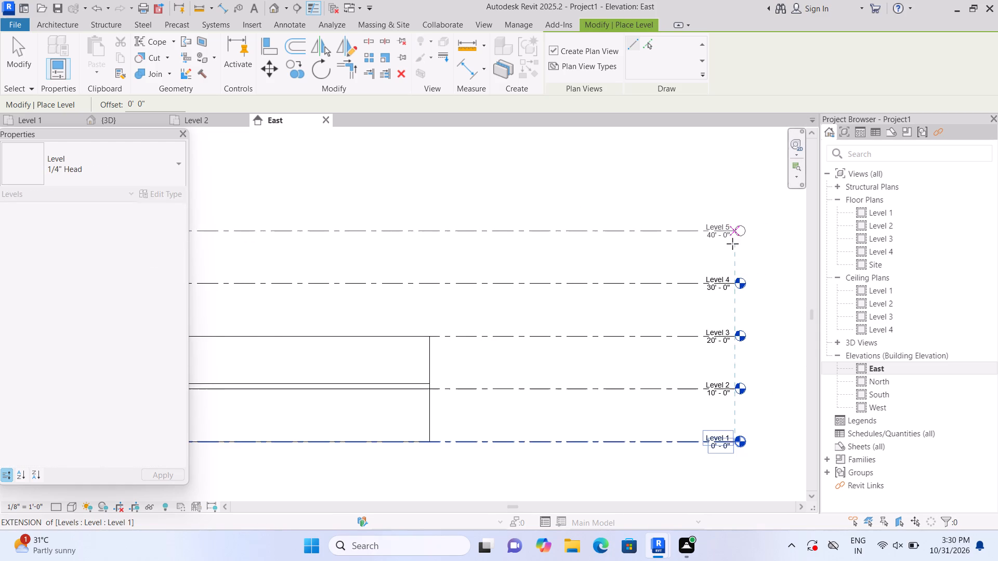
{"action": "middle_click_drag", "start_coordinate": [586, 269], "coordinate": [874, 236]}
{"action": "left_click_drag", "start_coordinate": [336, 196], "coordinate": [312, 203]}
{"action": "left_click", "coordinate": [312, 203]}
{"action": "left_click_drag", "start_coordinate": [314, 200], "coordinate": [300, 202]}
{"action": "key", "text": "Escape"}
Open the Level 2 floor plan and examine the recessed building corner beside the entrance steps.
{"action": "scroll", "coordinate": [319, 196], "scroll_direction": "down", "scroll_amount": 1}
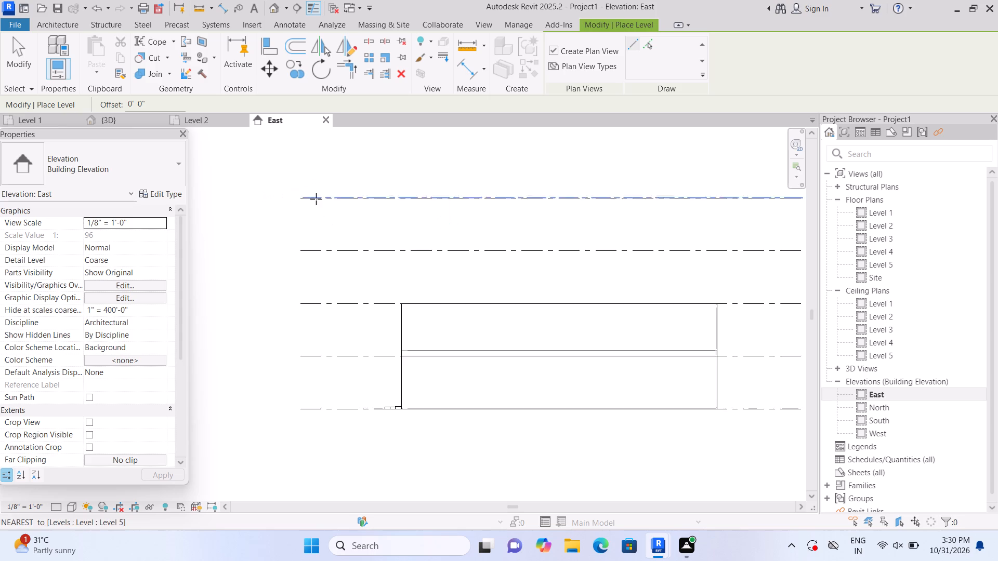
{"action": "scroll", "coordinate": [316, 199], "scroll_direction": "down", "scroll_amount": 4}
{"action": "scroll", "coordinate": [383, 213], "scroll_direction": "up", "scroll_amount": 5}
{"action": "middle_click_drag", "start_coordinate": [375, 228], "coordinate": [293, 278]}
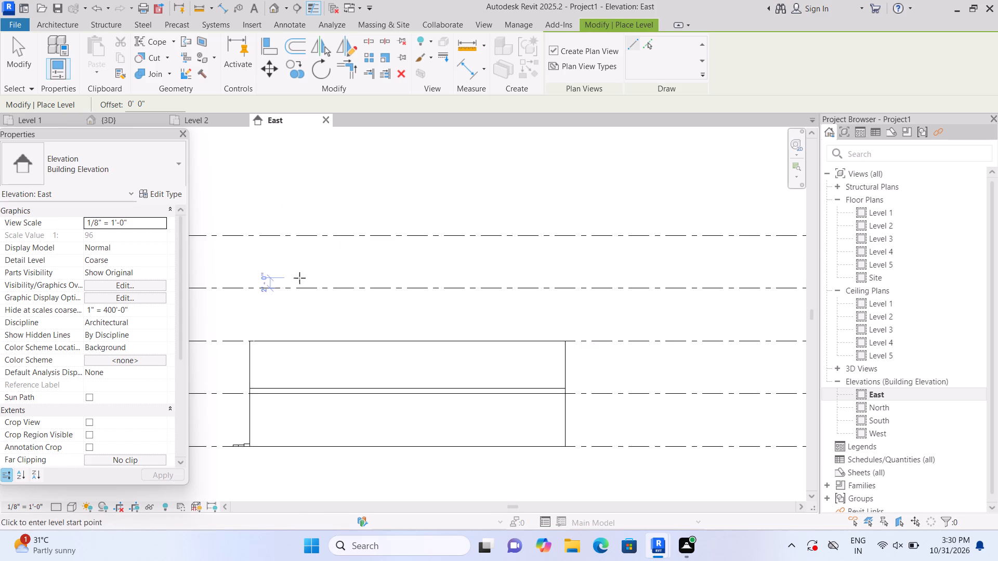
{"action": "scroll", "coordinate": [346, 283], "scroll_direction": "down", "scroll_amount": 2}
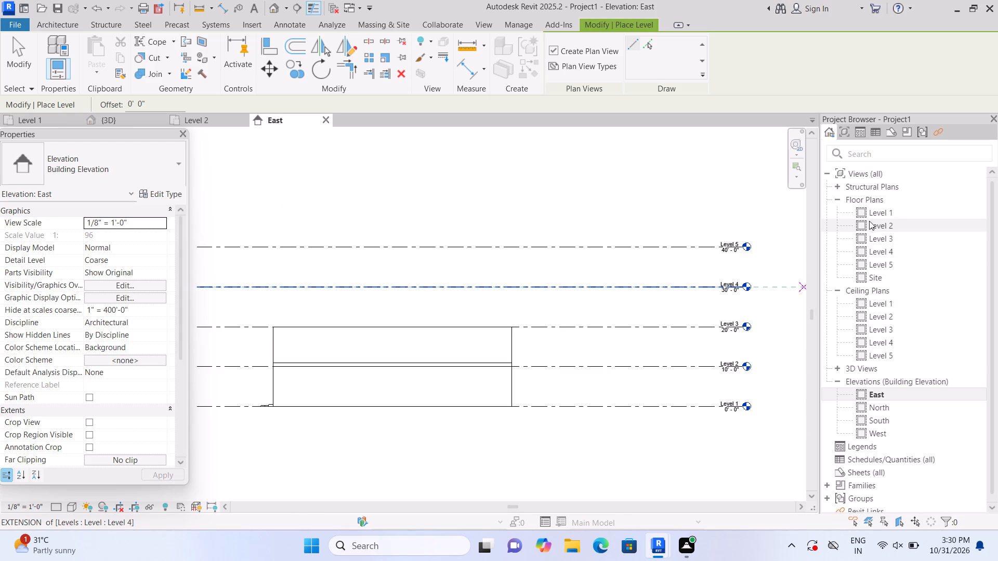
{"action": "double_click", "coordinate": [858, 224]}
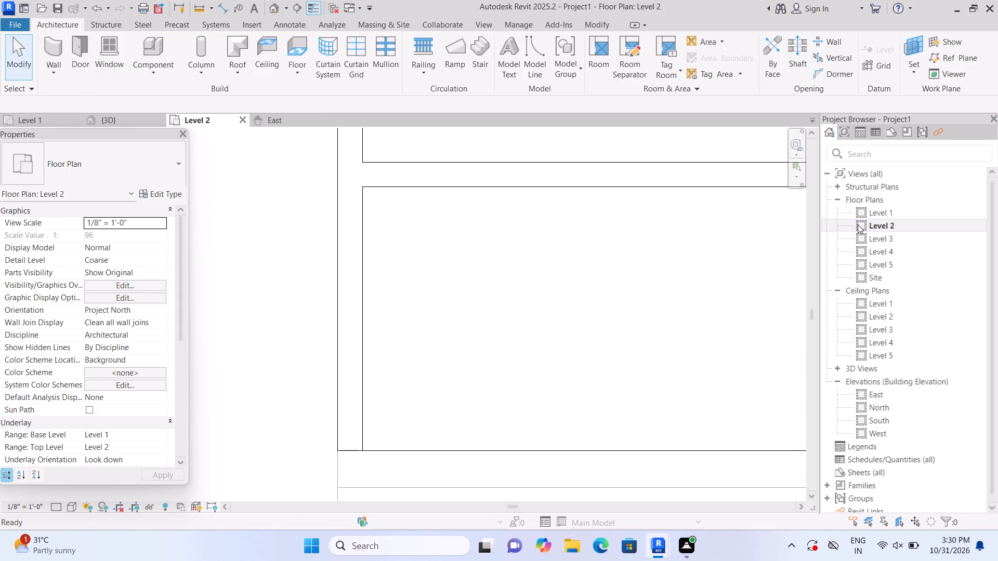
{"action": "scroll", "coordinate": [662, 341], "scroll_direction": "down", "scroll_amount": 15}
{"action": "middle_click_drag", "start_coordinate": [670, 330], "coordinate": [649, 332]}
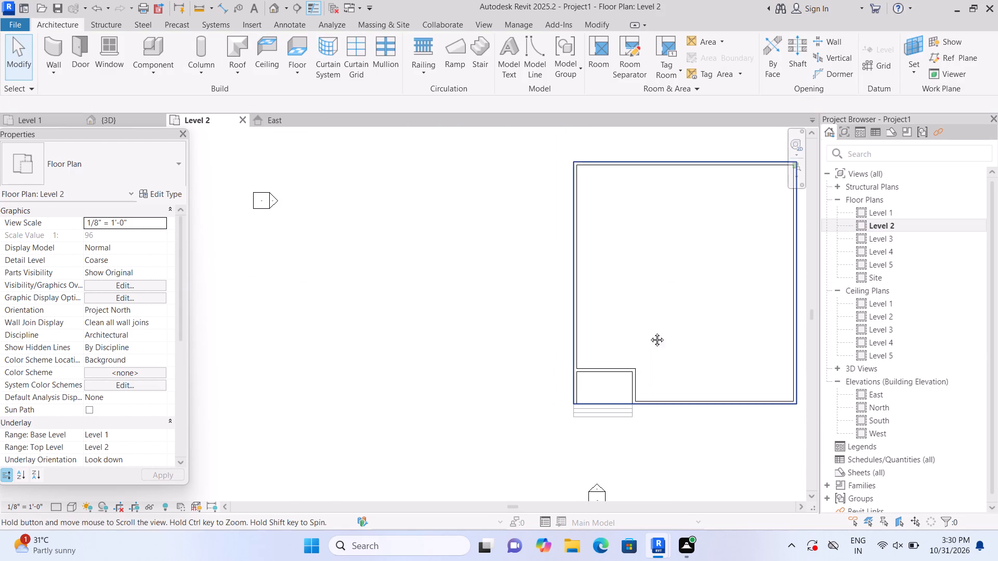
{"action": "middle_click_drag", "start_coordinate": [649, 332], "coordinate": [511, 318]}
{"action": "scroll", "coordinate": [439, 402], "scroll_direction": "up", "scroll_amount": 6}
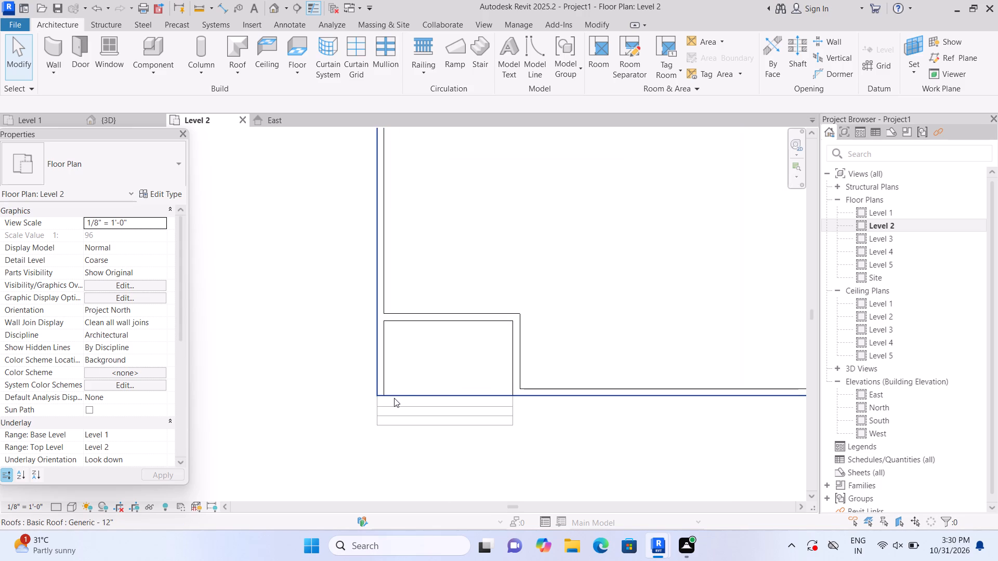
{"action": "scroll", "coordinate": [397, 394], "scroll_direction": "up", "scroll_amount": 1}
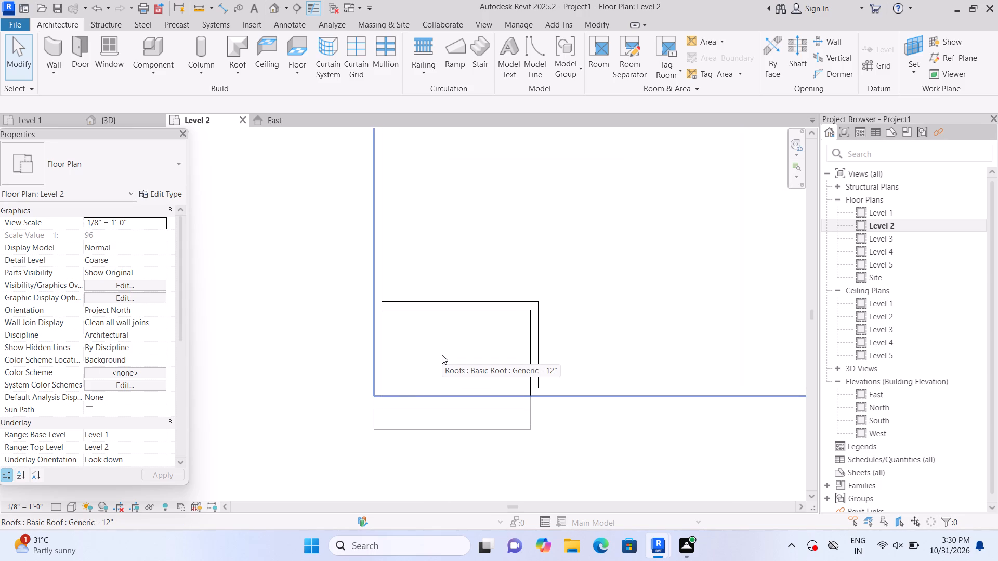
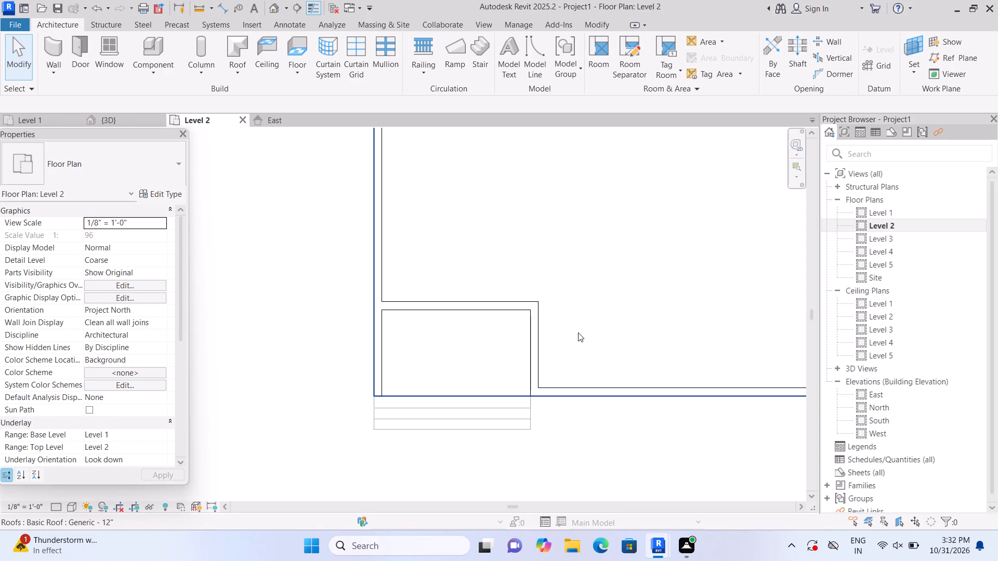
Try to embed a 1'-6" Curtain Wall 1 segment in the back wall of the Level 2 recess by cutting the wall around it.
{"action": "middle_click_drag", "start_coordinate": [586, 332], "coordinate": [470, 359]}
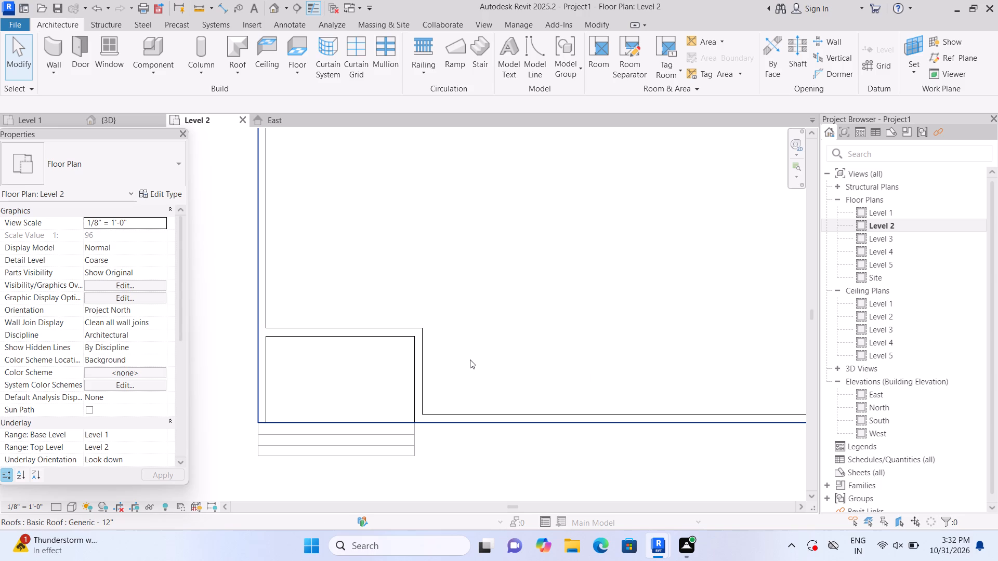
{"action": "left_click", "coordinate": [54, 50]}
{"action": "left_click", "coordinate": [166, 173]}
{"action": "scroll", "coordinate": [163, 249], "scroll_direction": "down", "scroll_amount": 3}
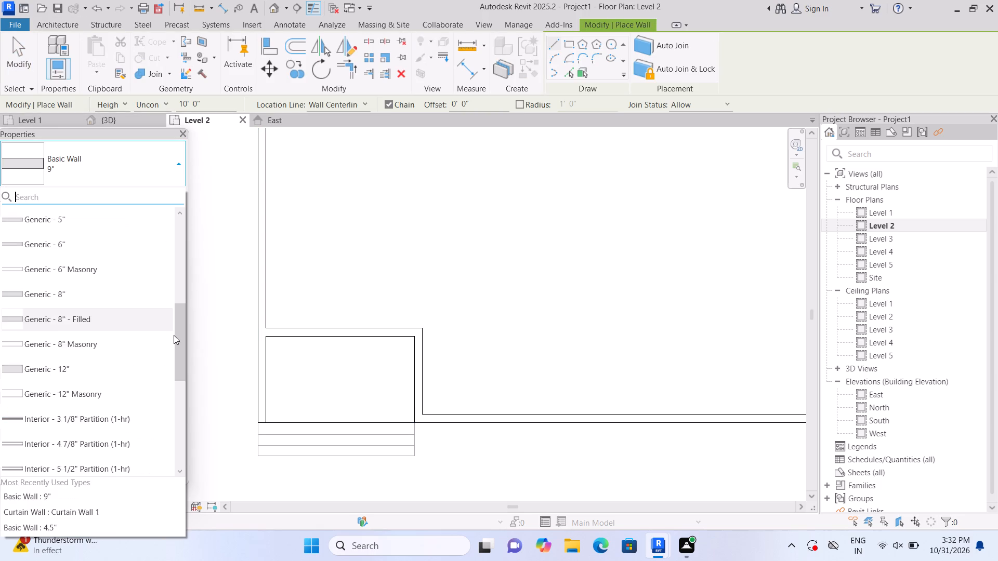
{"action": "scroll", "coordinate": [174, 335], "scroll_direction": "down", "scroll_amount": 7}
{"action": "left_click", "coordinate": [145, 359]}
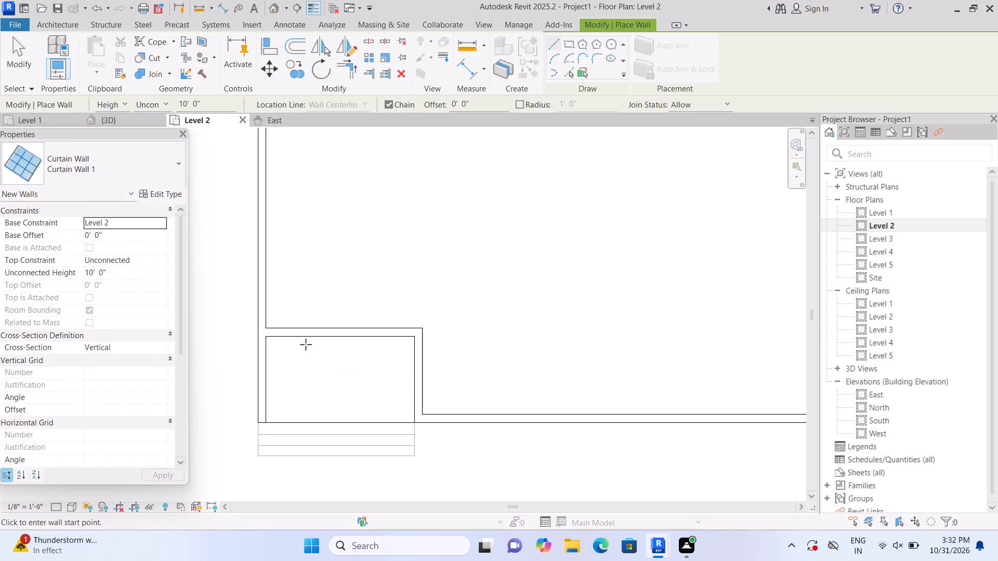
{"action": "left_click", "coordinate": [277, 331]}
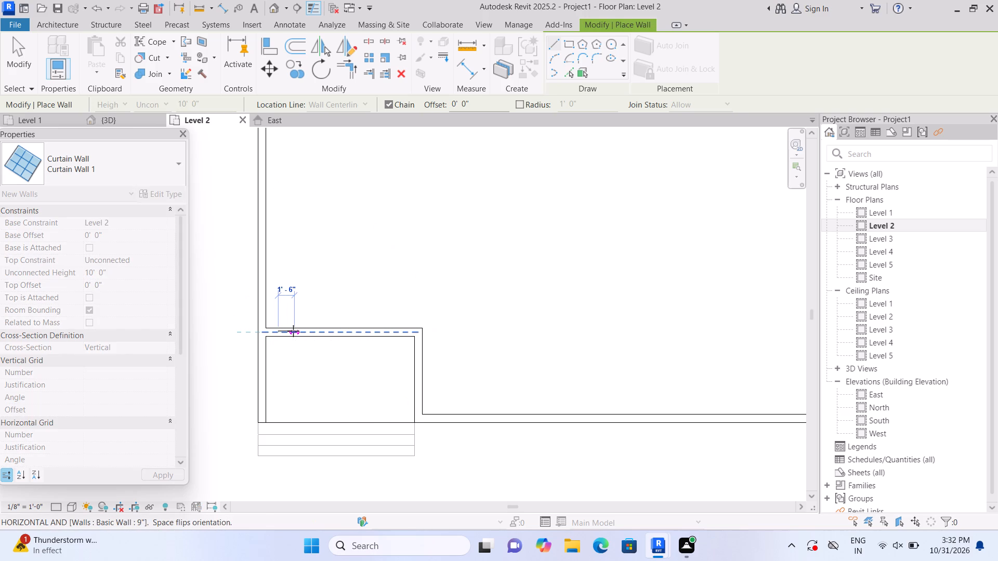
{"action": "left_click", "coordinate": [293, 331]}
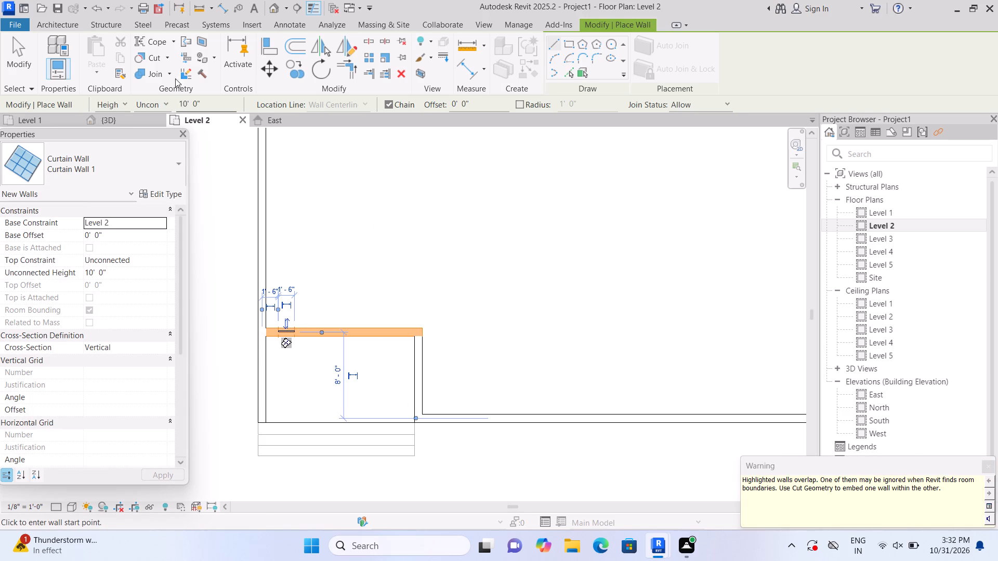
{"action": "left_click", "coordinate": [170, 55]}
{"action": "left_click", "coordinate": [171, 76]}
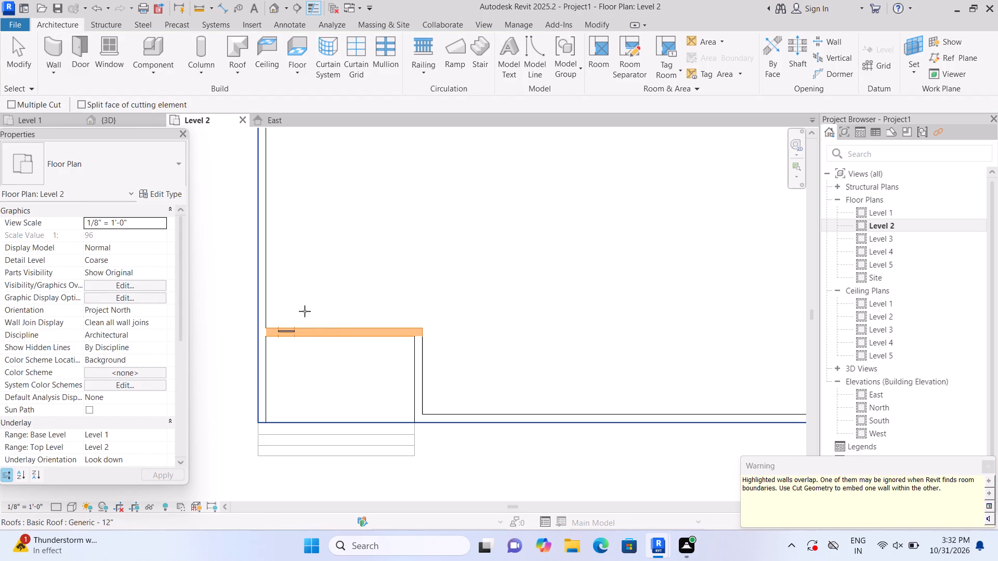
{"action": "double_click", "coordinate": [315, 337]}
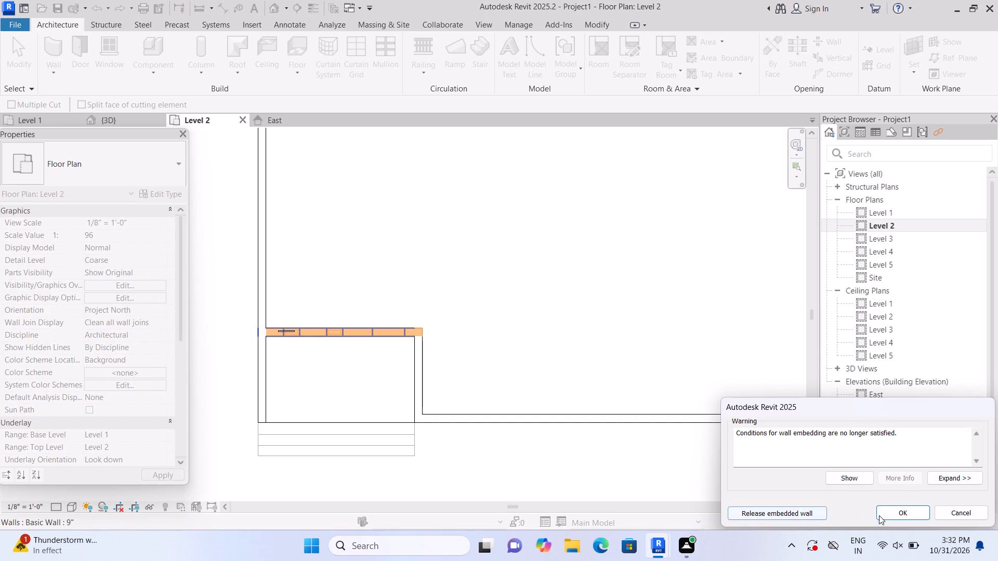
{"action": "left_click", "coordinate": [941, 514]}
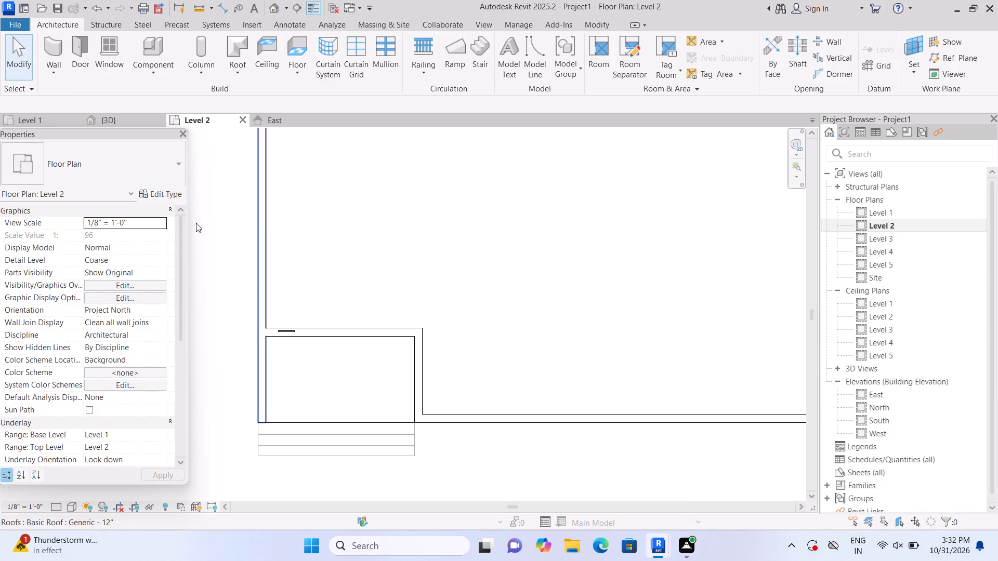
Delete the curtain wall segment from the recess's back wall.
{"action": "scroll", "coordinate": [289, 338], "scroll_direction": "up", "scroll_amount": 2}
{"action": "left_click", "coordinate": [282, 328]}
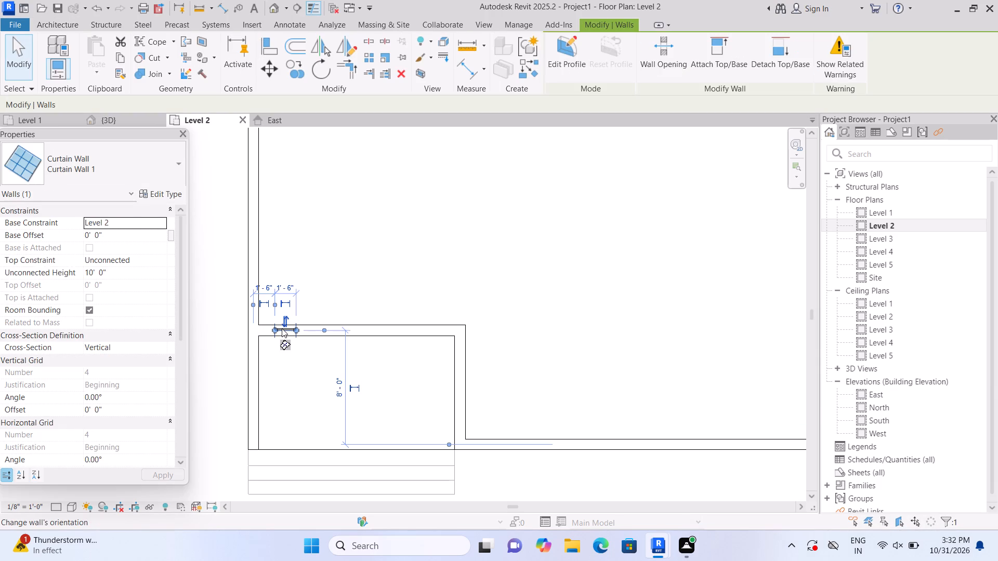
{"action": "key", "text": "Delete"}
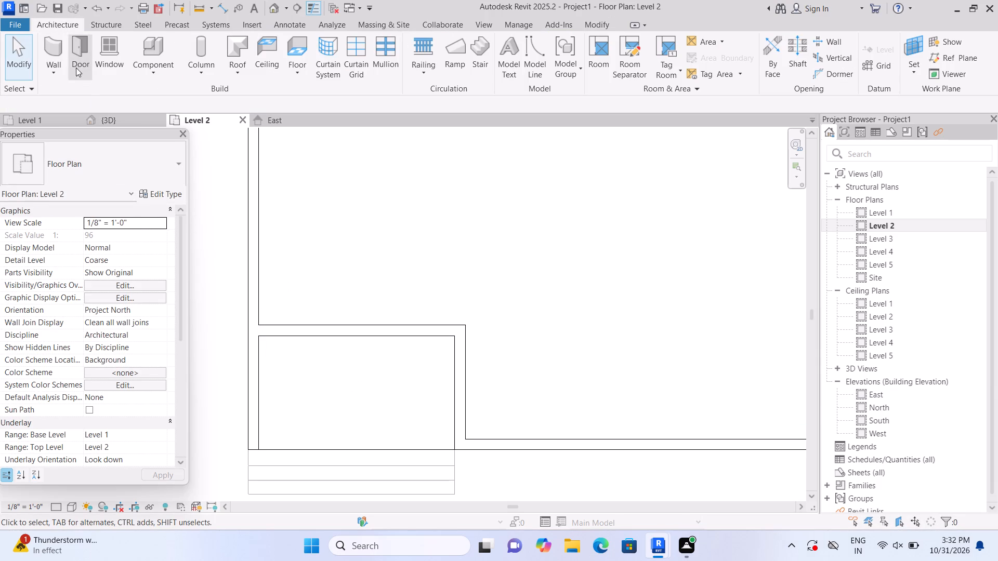
Draw a 1'-6" Curtain Wall 1 segment in the recess's back wall, 1'-6" from its outer end, and cut the 9" wall around it.
{"action": "left_click", "coordinate": [59, 47]}
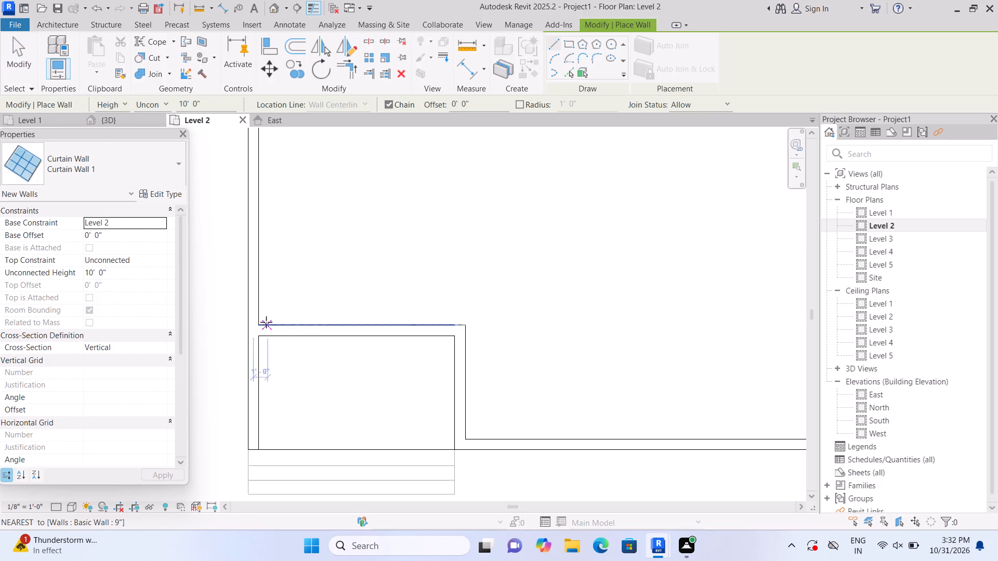
{"action": "left_click", "coordinate": [273, 334]}
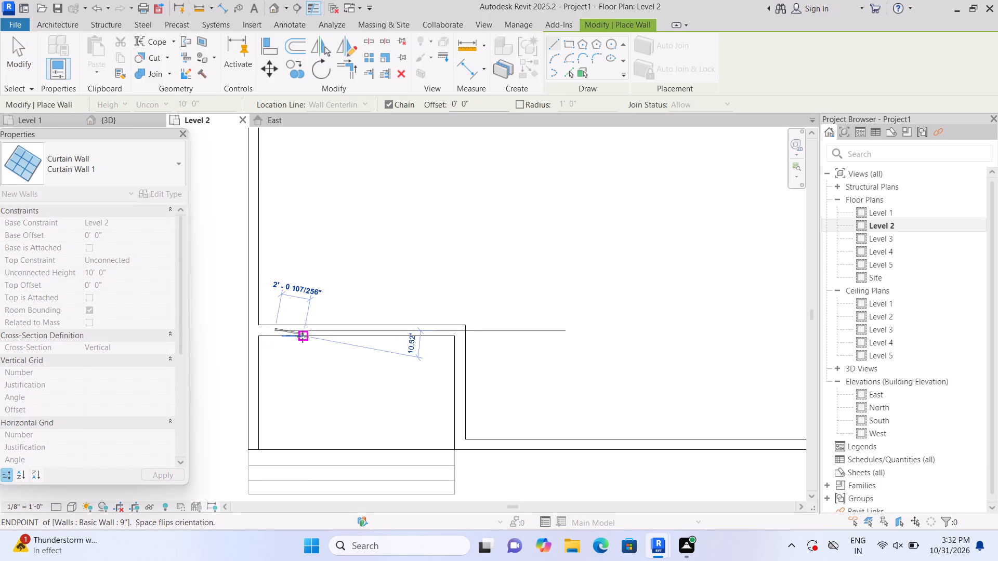
{"action": "left_click", "coordinate": [295, 331]}
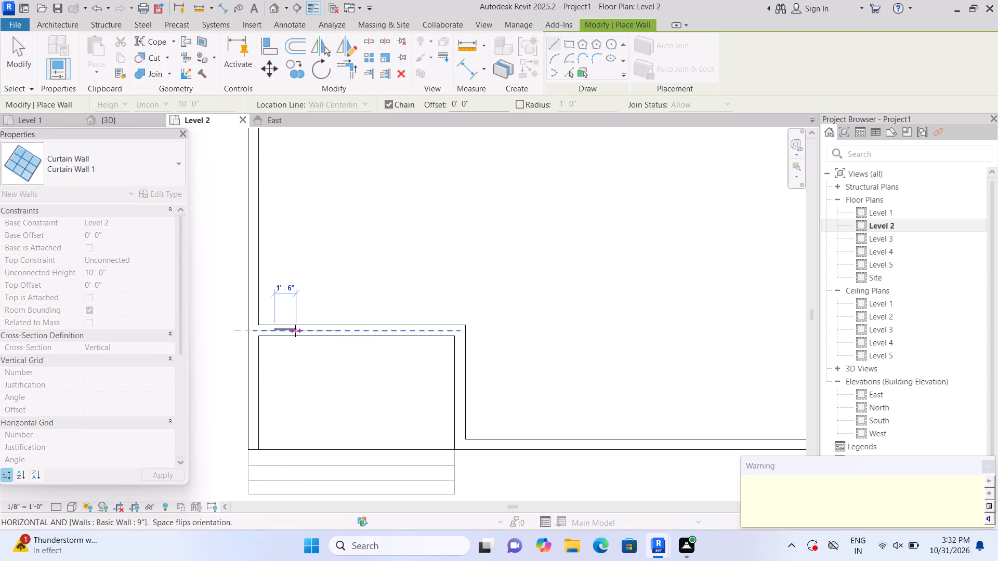
{"action": "left_click", "coordinate": [167, 60]}
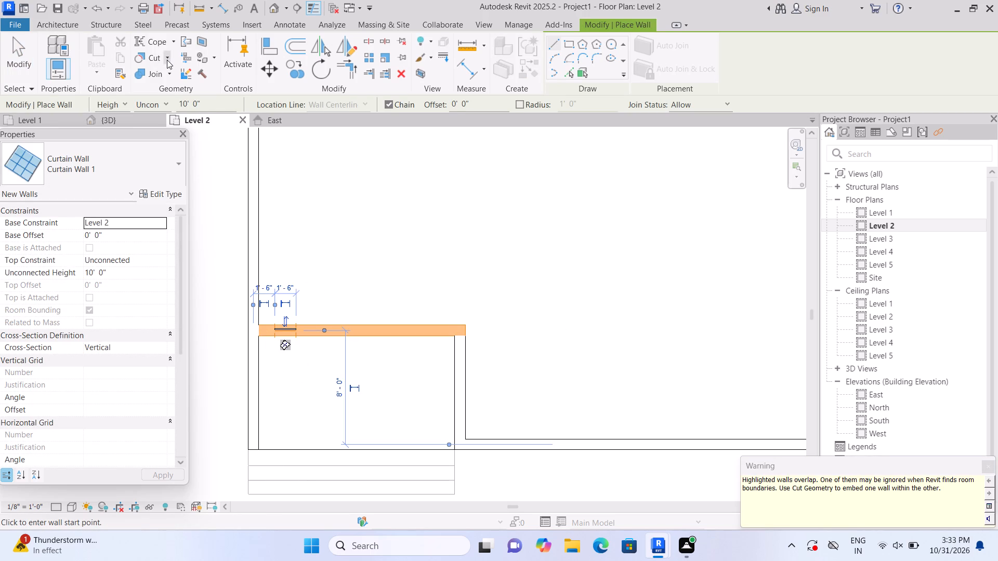
{"action": "left_click", "coordinate": [187, 88]}
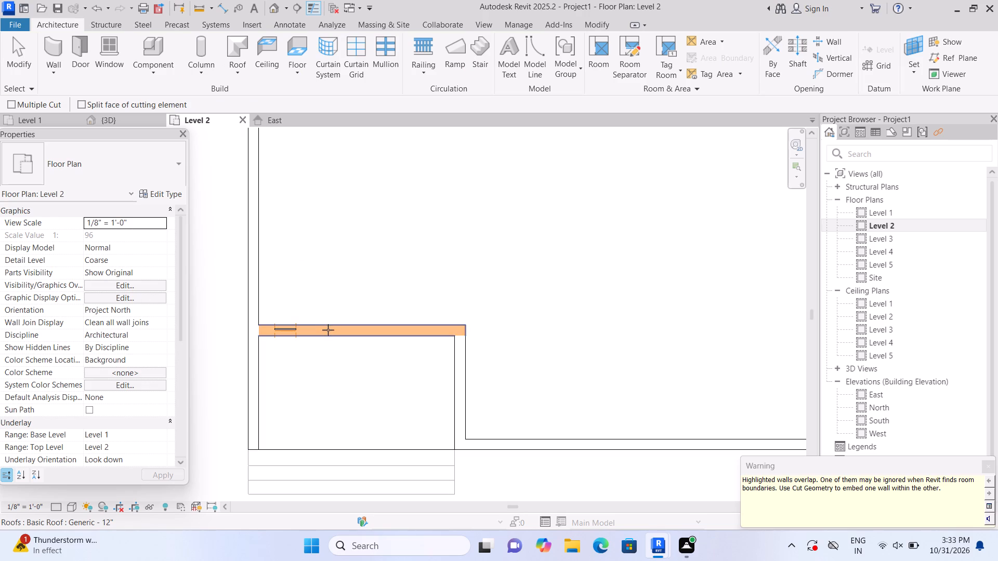
{"action": "left_click", "coordinate": [328, 331]}
{"action": "left_click", "coordinate": [293, 328]}
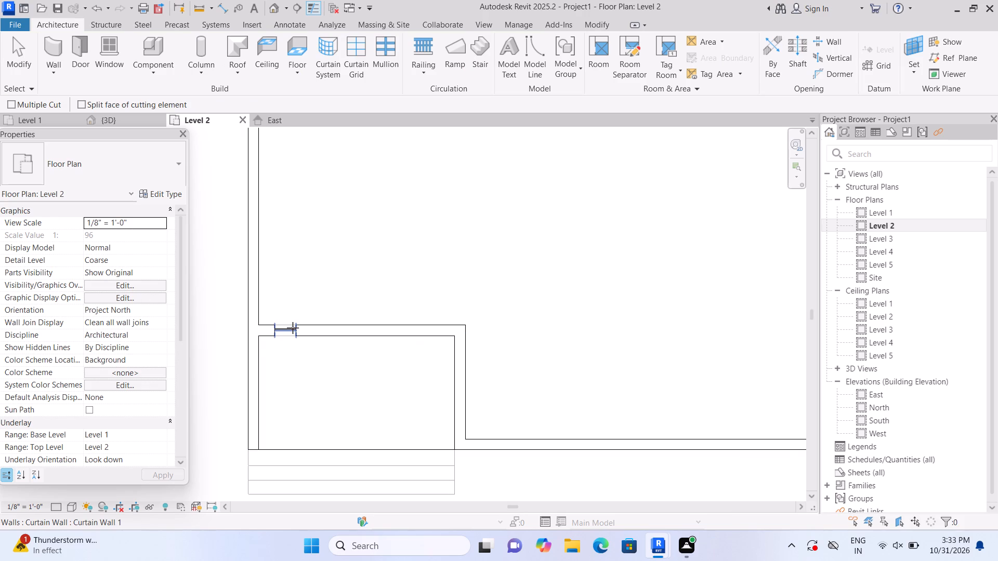
Draw a second Curtain Wall 1 segment, 1'-9" long, starting 5'-6" from the same wall end, and cut the 9" wall around it.
{"action": "left_click", "coordinate": [45, 49]}
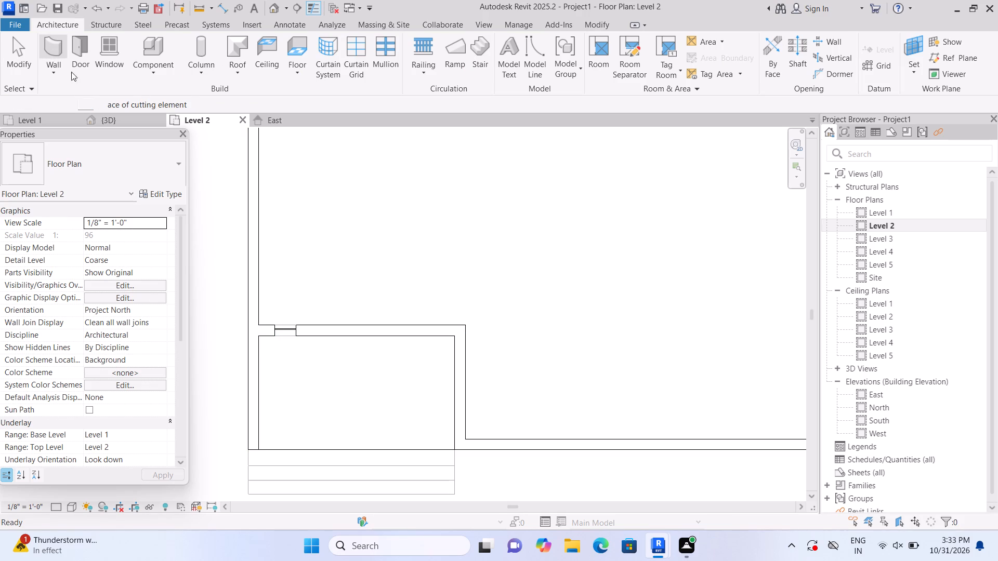
{"action": "left_click", "coordinate": [330, 331]}
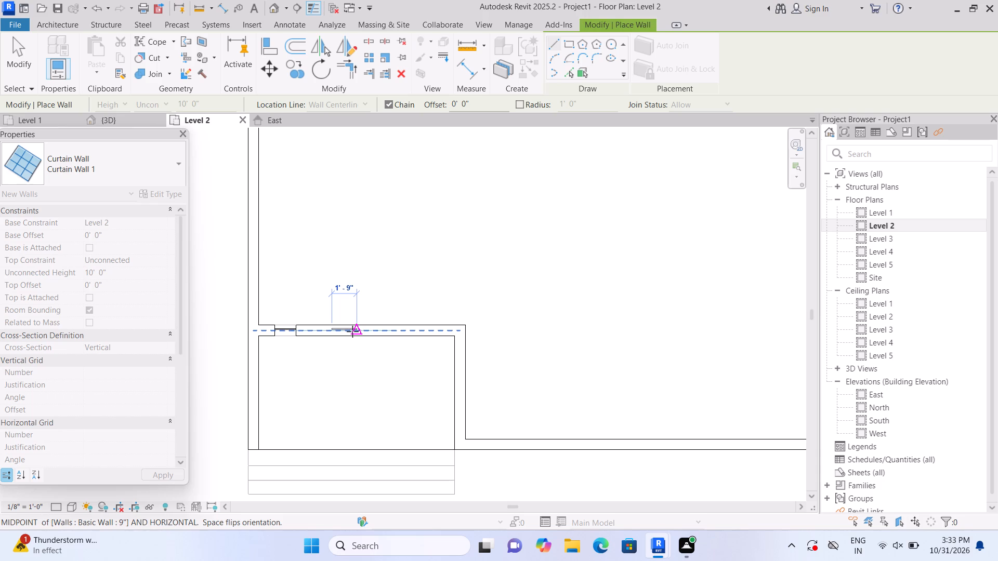
{"action": "left_click", "coordinate": [352, 331]}
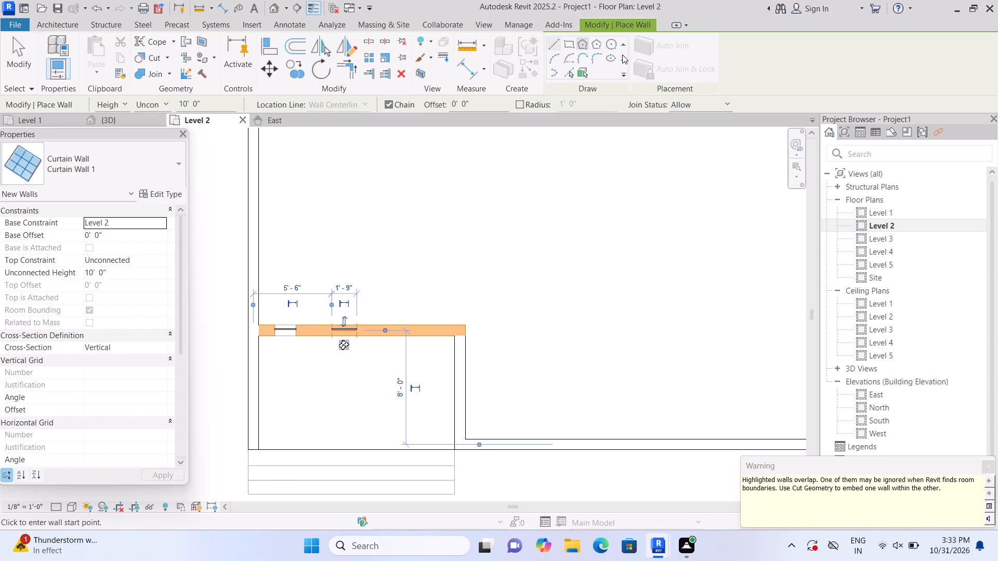
{"action": "left_click", "coordinate": [69, 27]}
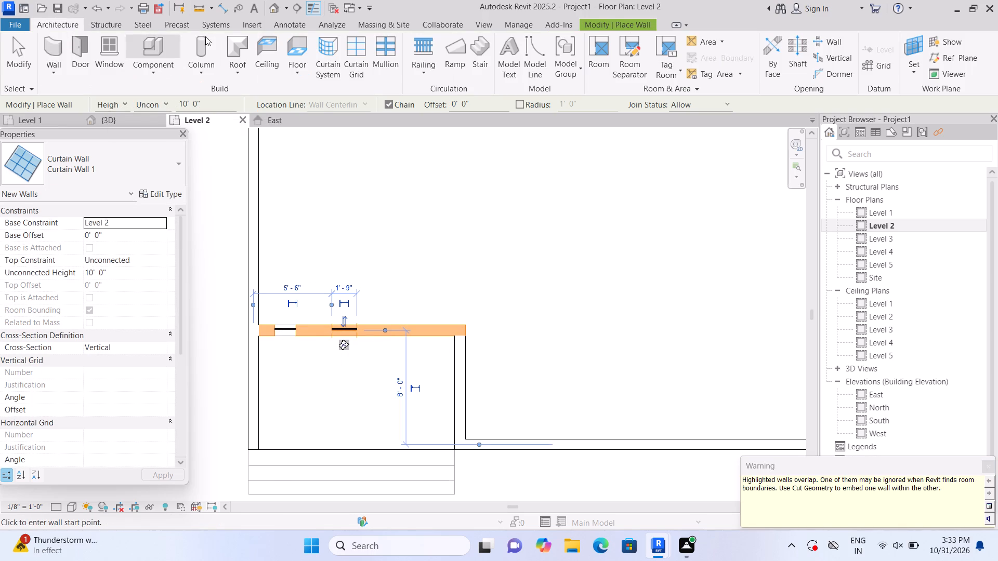
{"action": "left_click", "coordinate": [529, 70]}
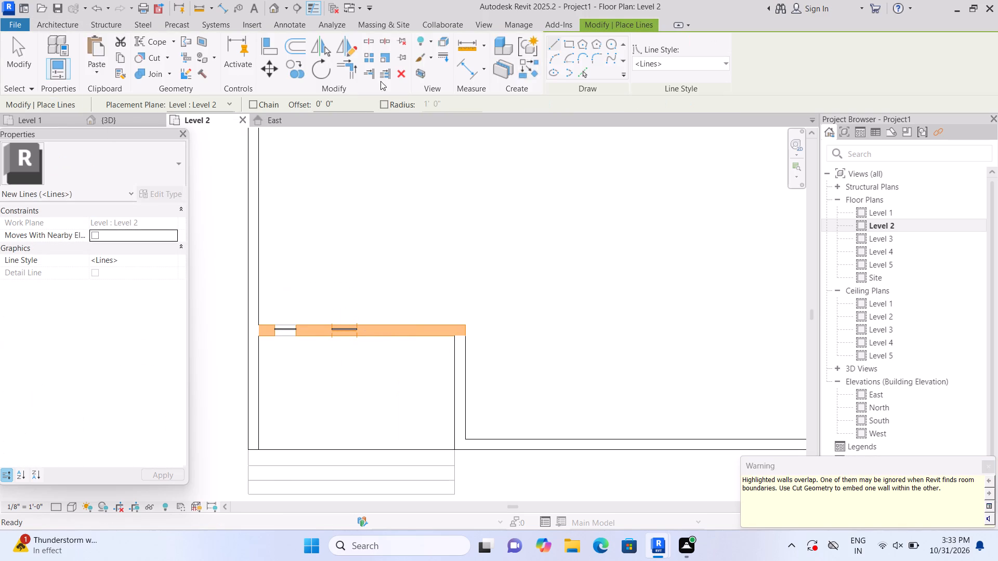
{"action": "left_click", "coordinate": [167, 58]}
{"action": "left_click", "coordinate": [177, 77]}
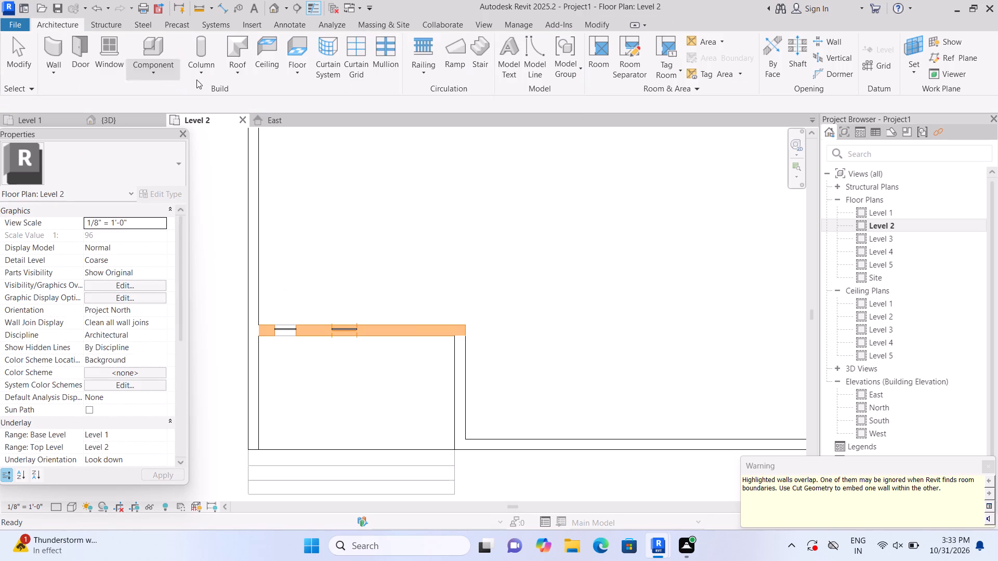
{"action": "left_click", "coordinate": [420, 330]}
{"action": "left_click", "coordinate": [344, 332]}
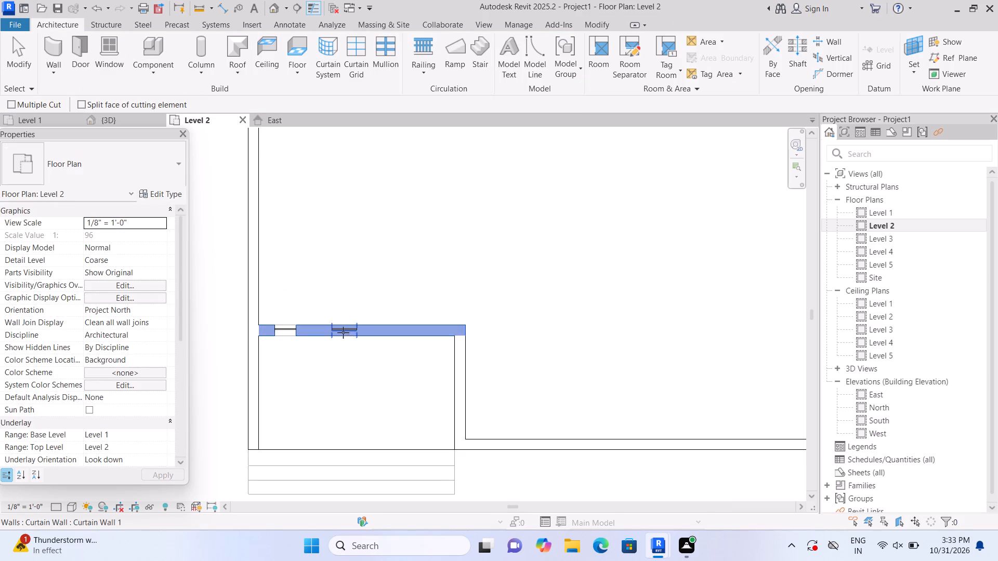
Place a Single-Flush 36" x 84" door in the recess's back wall, centred 3'-0" from the inner corner and swinging inward.
{"action": "left_click", "coordinate": [76, 46]}
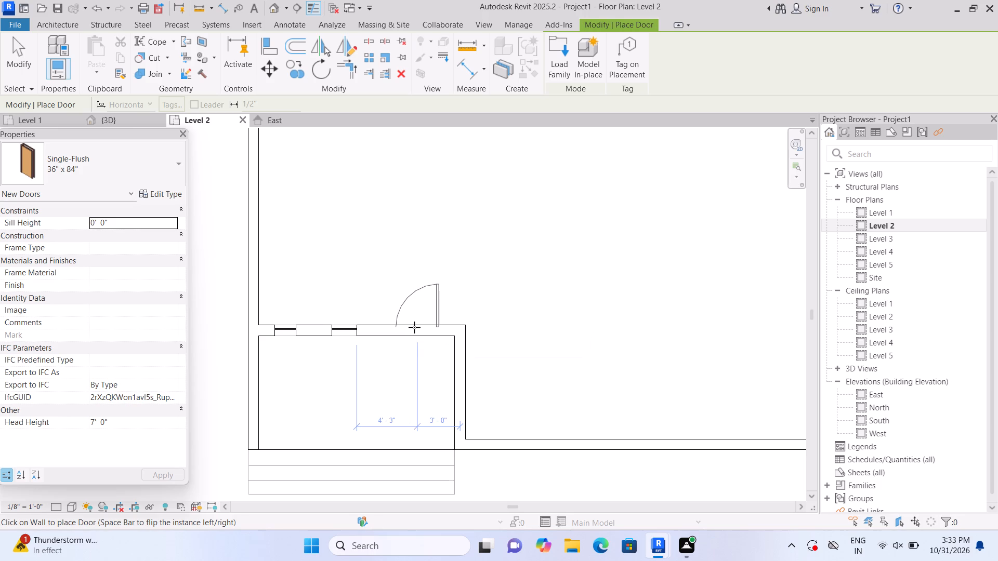
{"action": "left_click", "coordinate": [414, 327]}
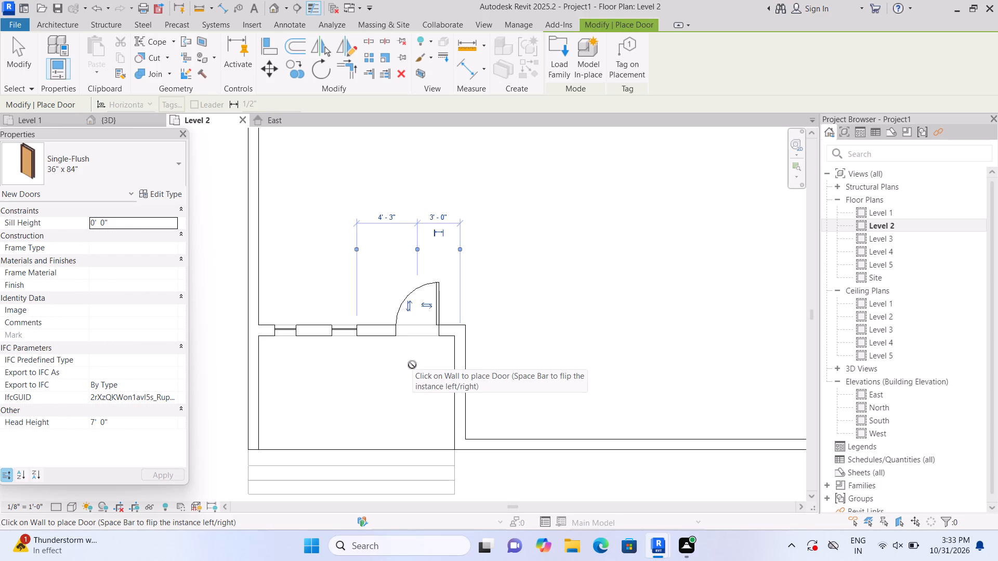
{"action": "key", "text": "Escape"}
{"action": "key", "text": "Escape"}
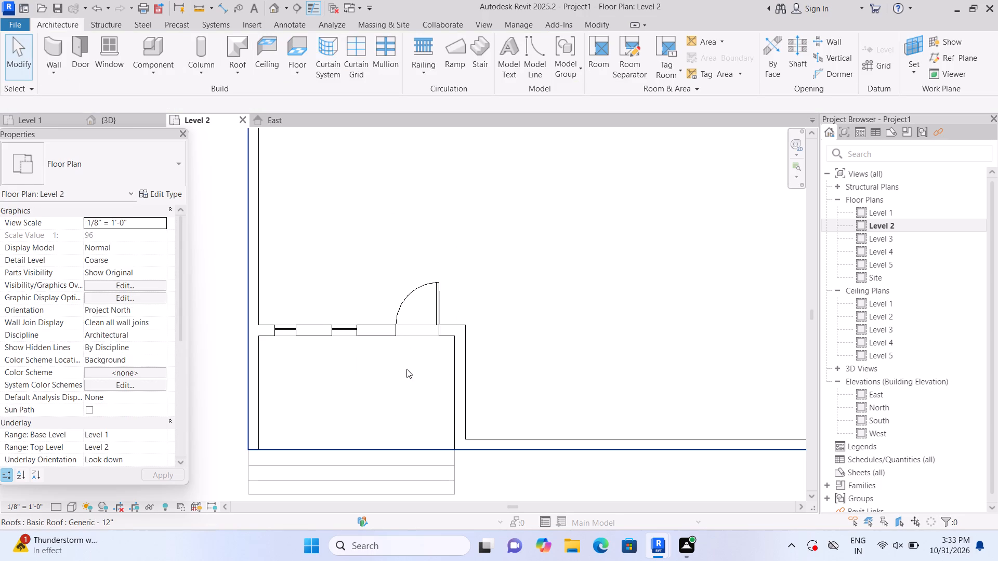
Open the 3D view and examine the Level 2 recess wall with its two curtain-wall windows and door, selecting the door.
{"action": "scroll", "coordinate": [406, 369], "scroll_direction": "down", "scroll_amount": 3}
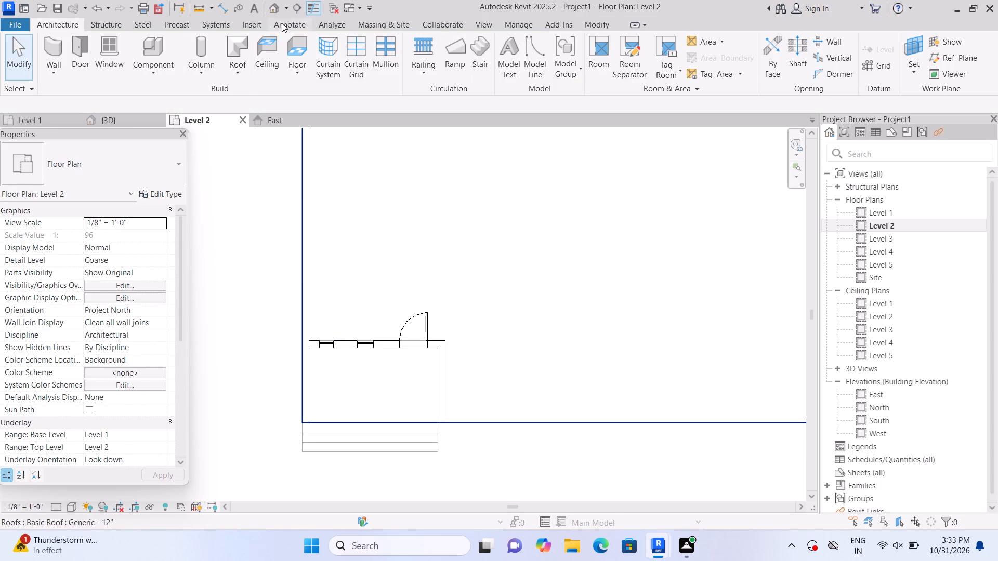
{"action": "left_click", "coordinate": [273, 6]}
{"action": "scroll", "coordinate": [500, 327], "scroll_direction": "up", "scroll_amount": 2}
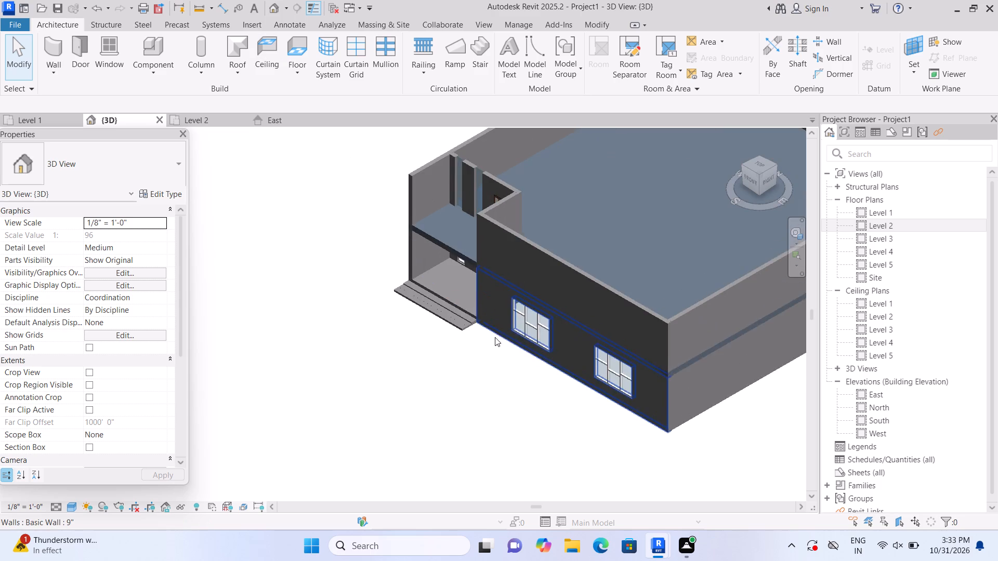
{"action": "scroll", "coordinate": [495, 337], "scroll_direction": "up", "scroll_amount": 2}
{"action": "middle_click_drag", "start_coordinate": [468, 353], "coordinate": [367, 410]}
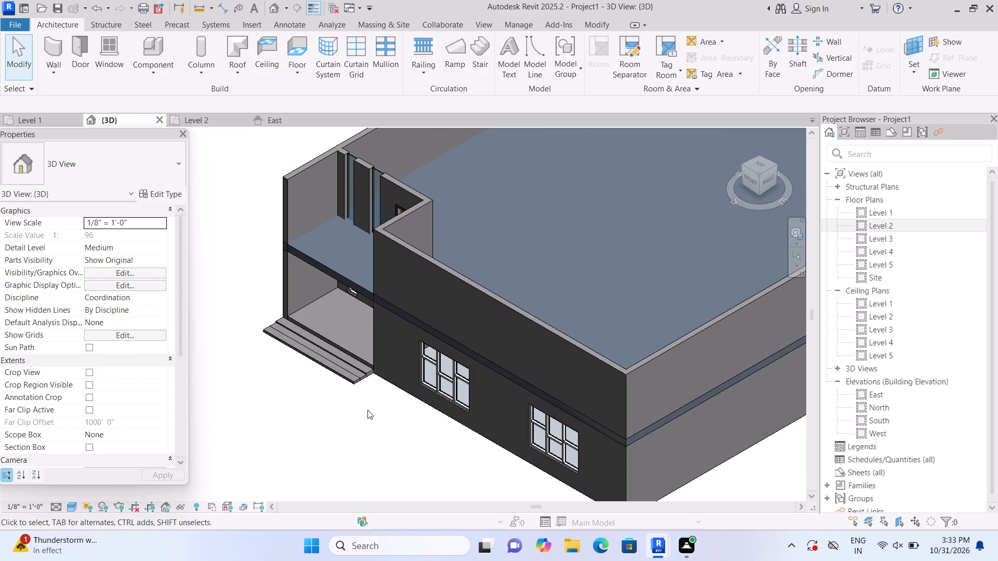
{"action": "middle_click_drag", "start_coordinate": [331, 416], "coordinate": [394, 449], "text": "shift"}
{"action": "scroll", "coordinate": [495, 354], "scroll_direction": "up", "scroll_amount": 2}
{"action": "scroll", "coordinate": [599, 363], "scroll_direction": "up", "scroll_amount": 2}
{"action": "middle_click_drag", "start_coordinate": [598, 363], "coordinate": [516, 426]}
{"action": "scroll", "coordinate": [516, 409], "scroll_direction": "up", "scroll_amount": 1}
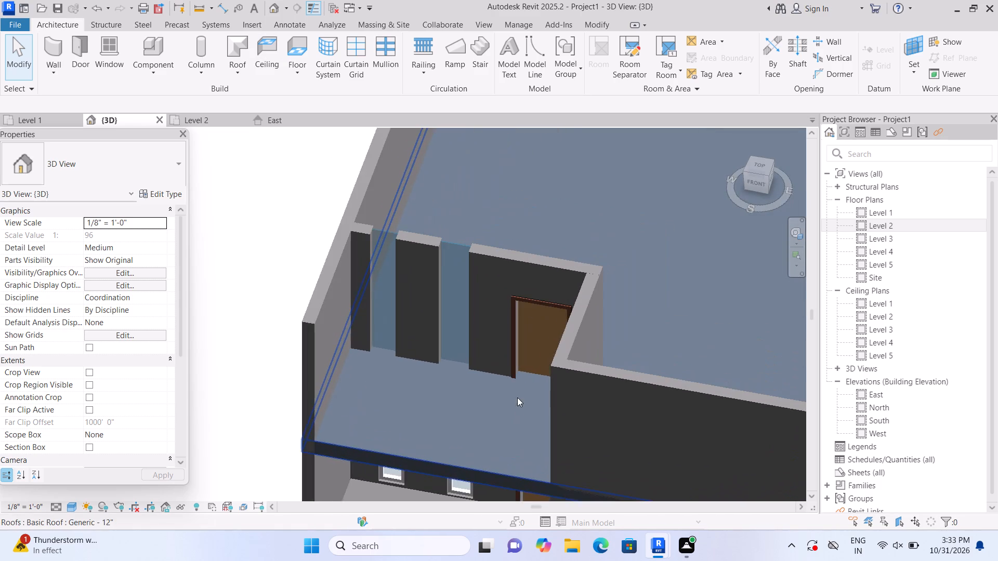
{"action": "scroll", "coordinate": [518, 391], "scroll_direction": "up", "scroll_amount": 2}
{"action": "left_click", "coordinate": [544, 326]}
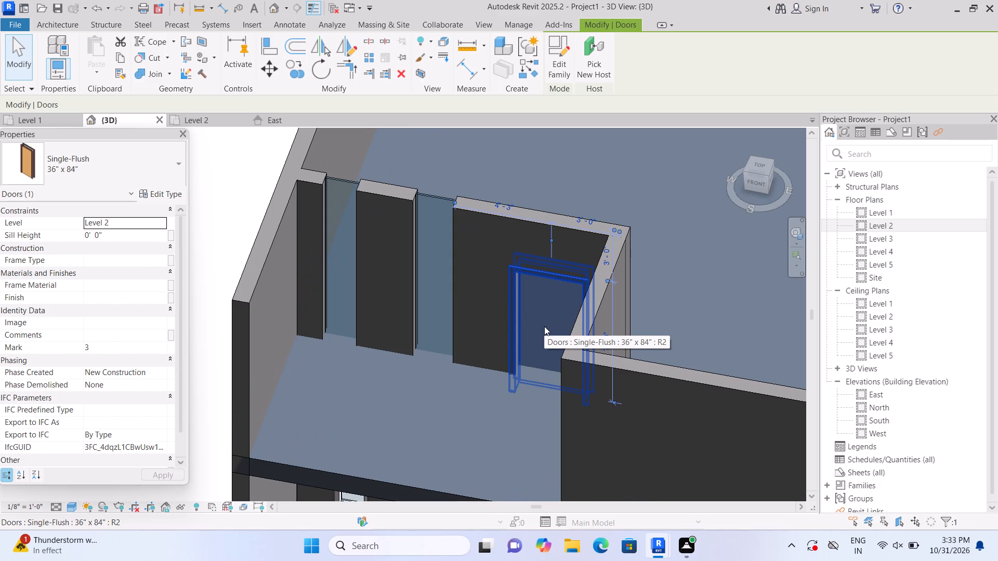
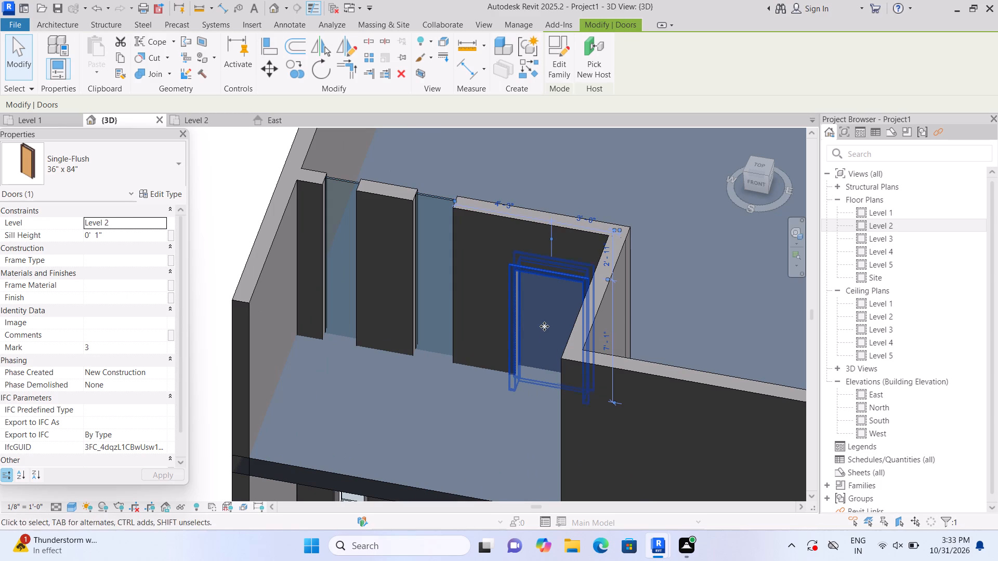
Raise the Single-Flush door in the Level 2 recess wall to a sill height of 1'-5".
{"action": "key", "text": "Up"}
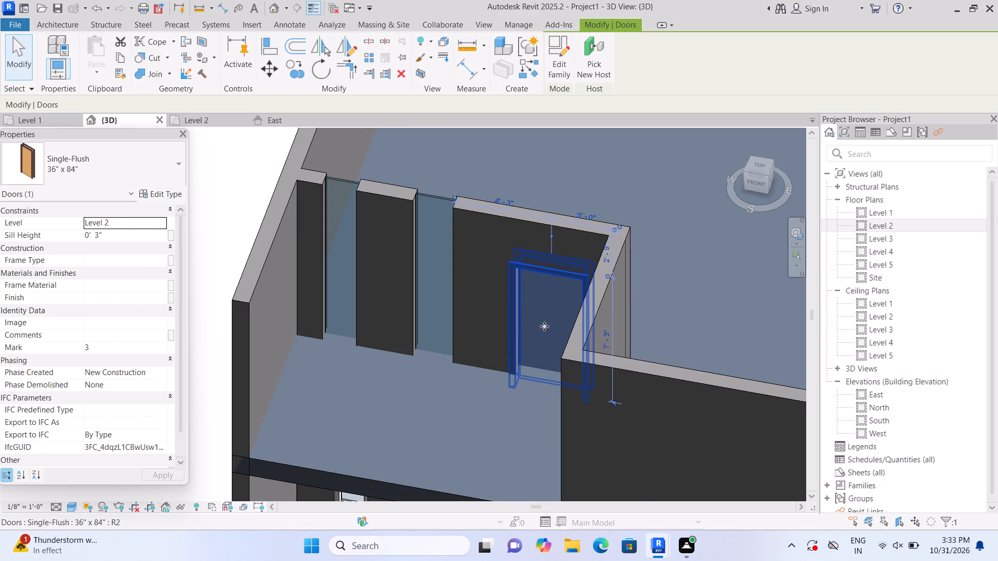
{"action": "key", "text": "Up"}
{"action": "key", "text": "Up"}
{"action": "key", "text": "Up"}
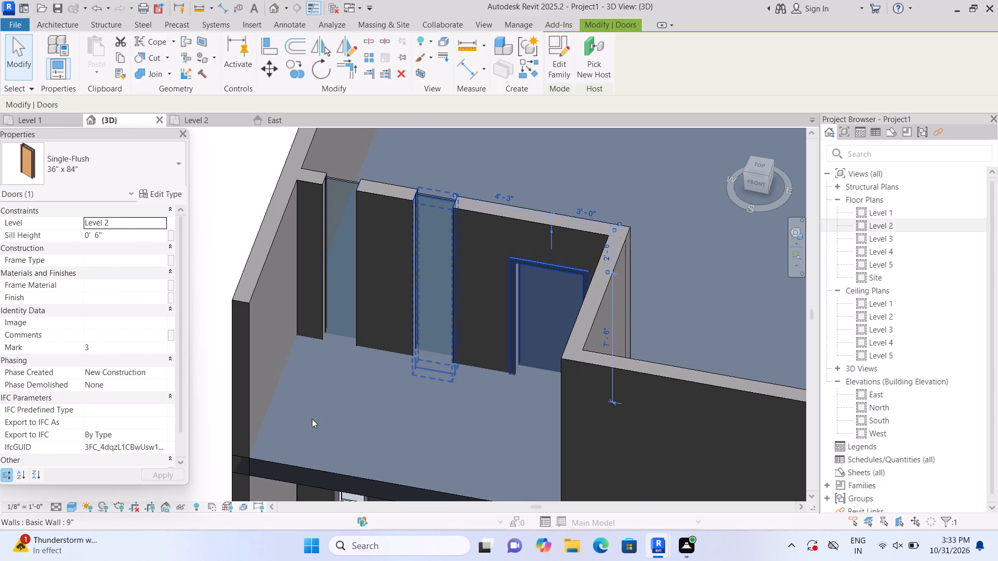
{"action": "middle_click_drag", "start_coordinate": [358, 436], "coordinate": [399, 439], "text": "shift"}
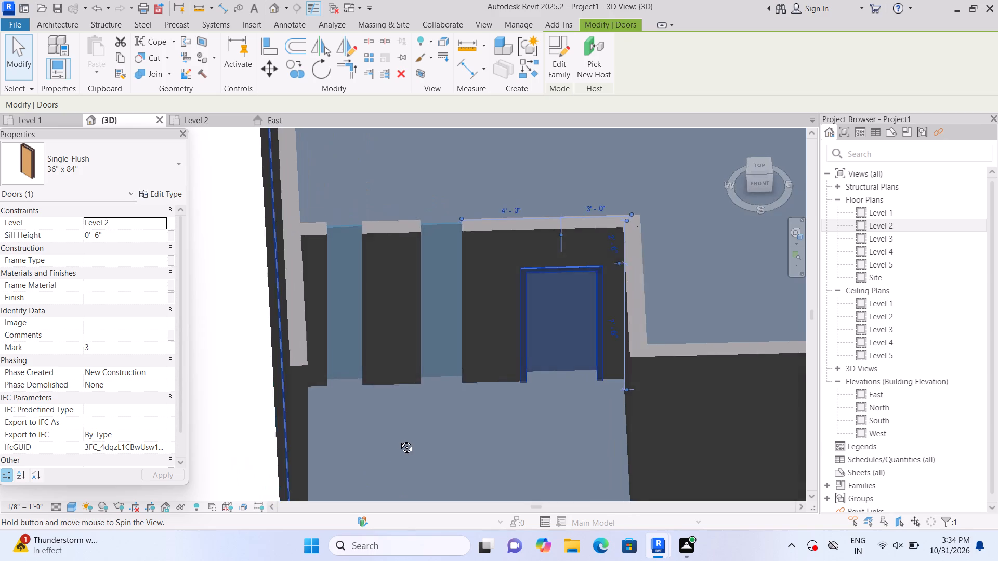
{"action": "middle_click_drag", "start_coordinate": [399, 439], "coordinate": [380, 401], "text": "shift"}
{"action": "scroll", "coordinate": [443, 382], "scroll_direction": "up", "scroll_amount": 2}
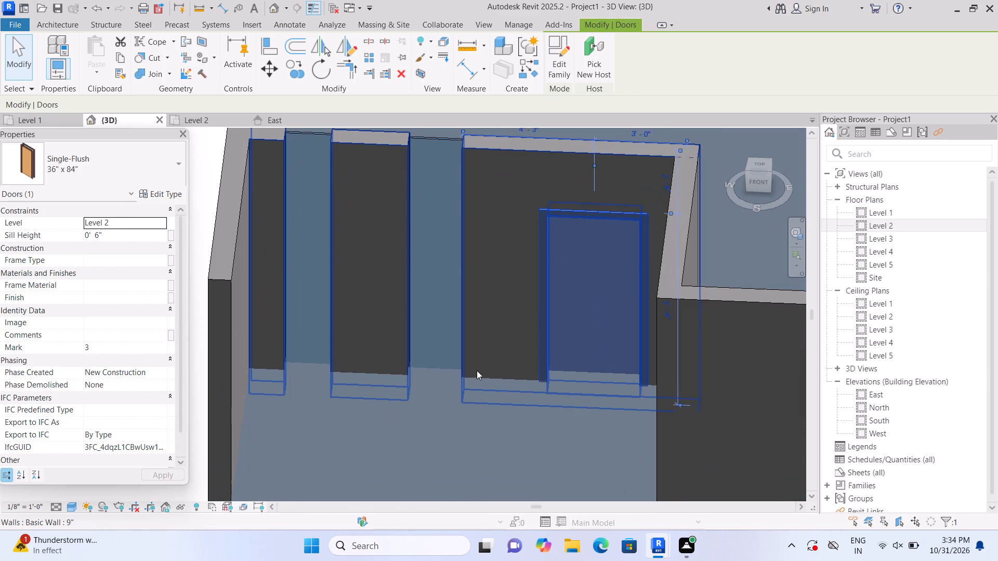
{"action": "key", "text": "Escape"}
{"action": "left_click", "coordinate": [571, 330]}
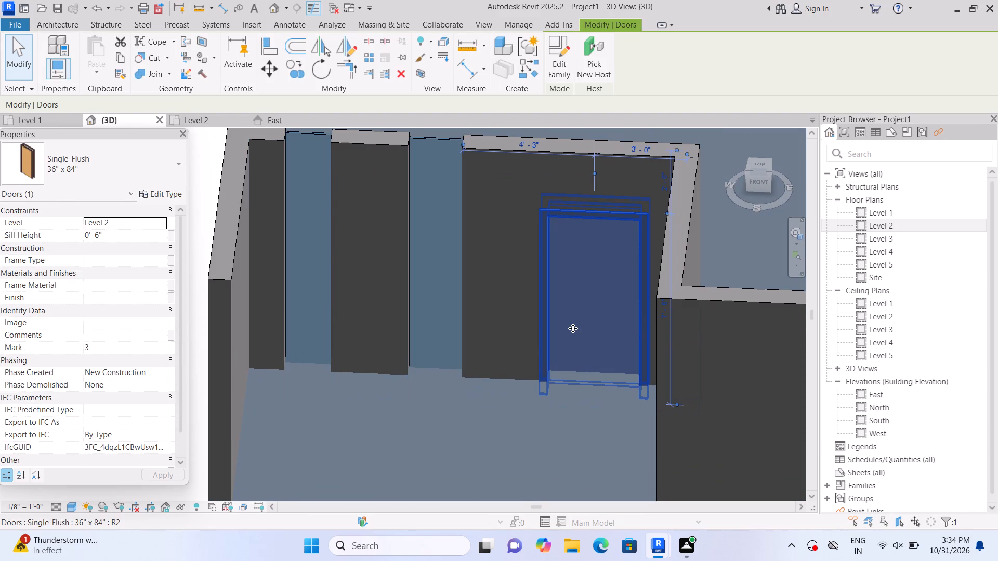
{"action": "key", "text": "Up"}
{"action": "key", "text": "Up"}
{"action": "key", "text": "Up"}
{"action": "key", "text": "Up"}
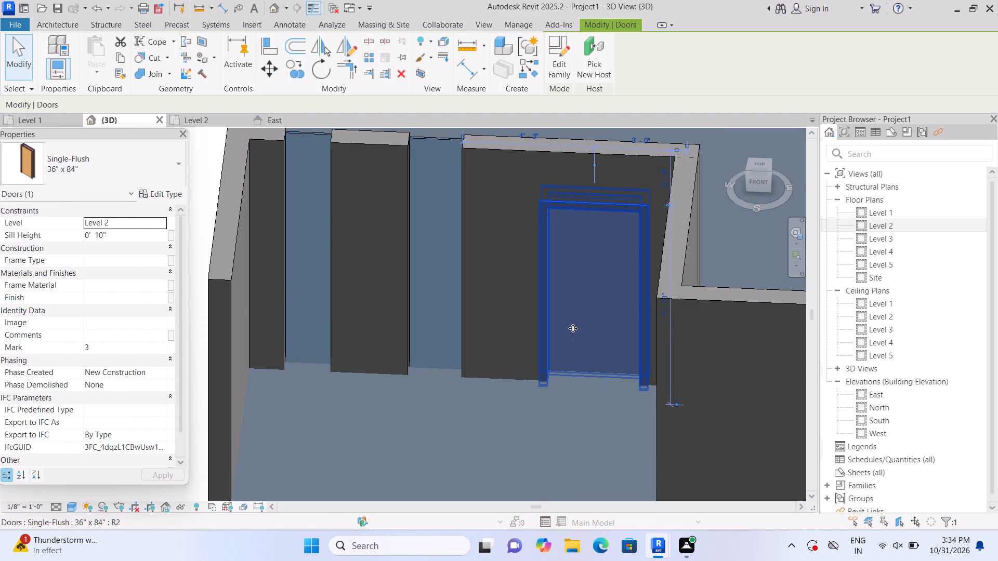
{"action": "key", "text": "Up"}
{"action": "key", "text": "Up"}
{"action": "key", "text": "Up"}
{"action": "key", "text": "Up"}
{"action": "key", "text": "Up"}
{"action": "key", "text": "Up"}
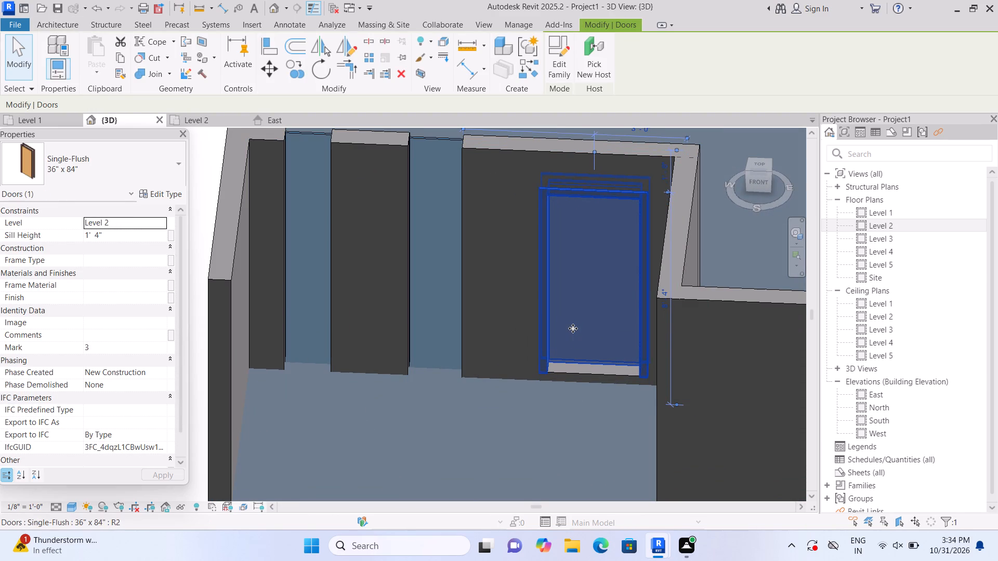
{"action": "key", "text": "Up"}
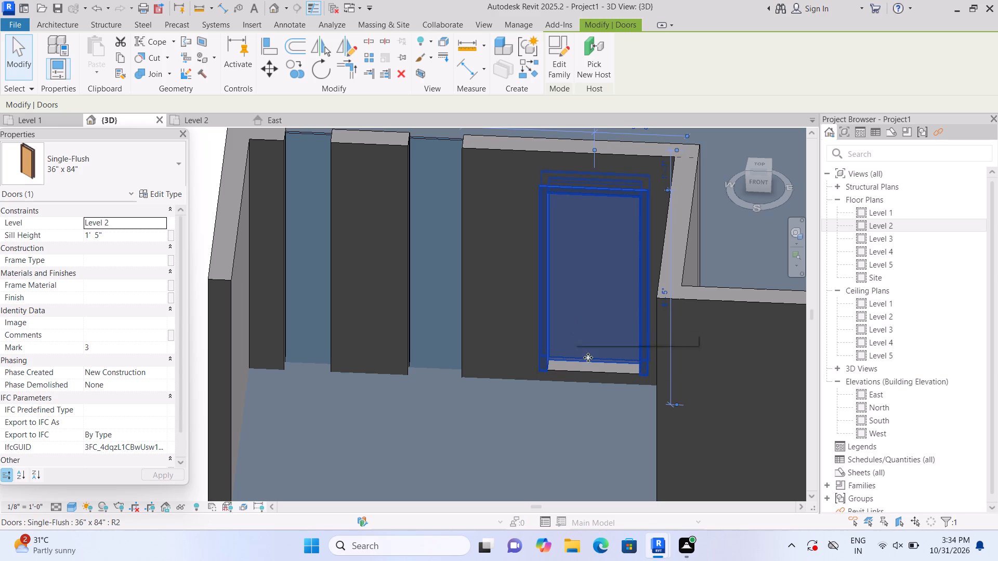
{"action": "key", "text": "Escape"}
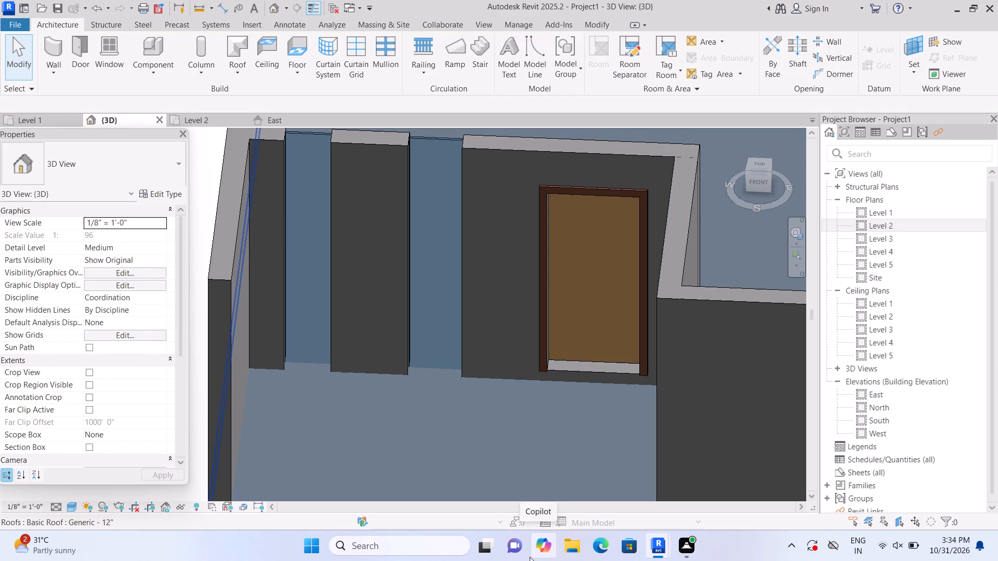
Shorten the narrower Level 2 curtain-wall window from both ends, giving a base offset of about 2'-1 1/2" and a height of about 6'-6 5/8".
{"action": "middle_click_drag", "start_coordinate": [372, 461], "coordinate": [391, 473]}
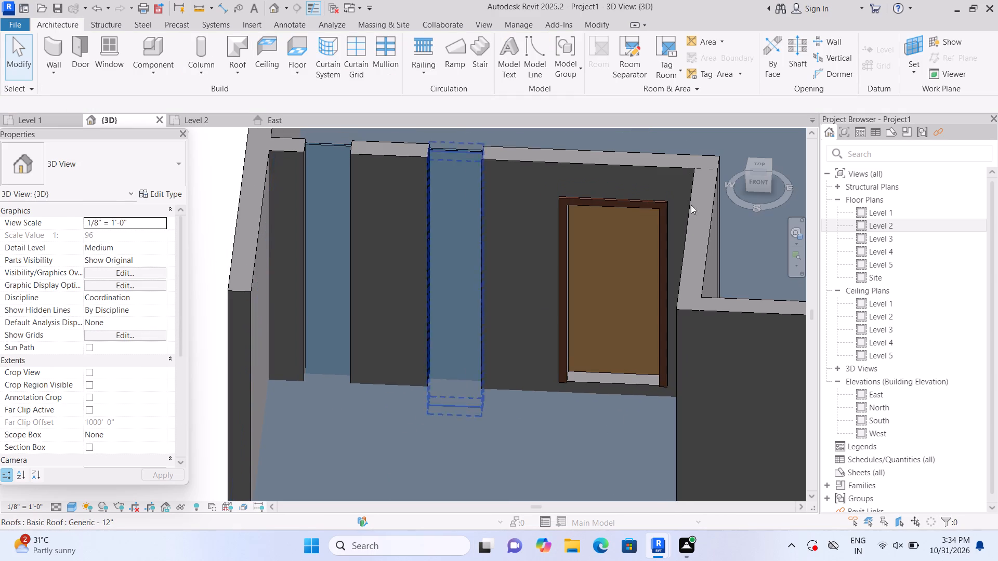
{"action": "left_click", "coordinate": [763, 182]}
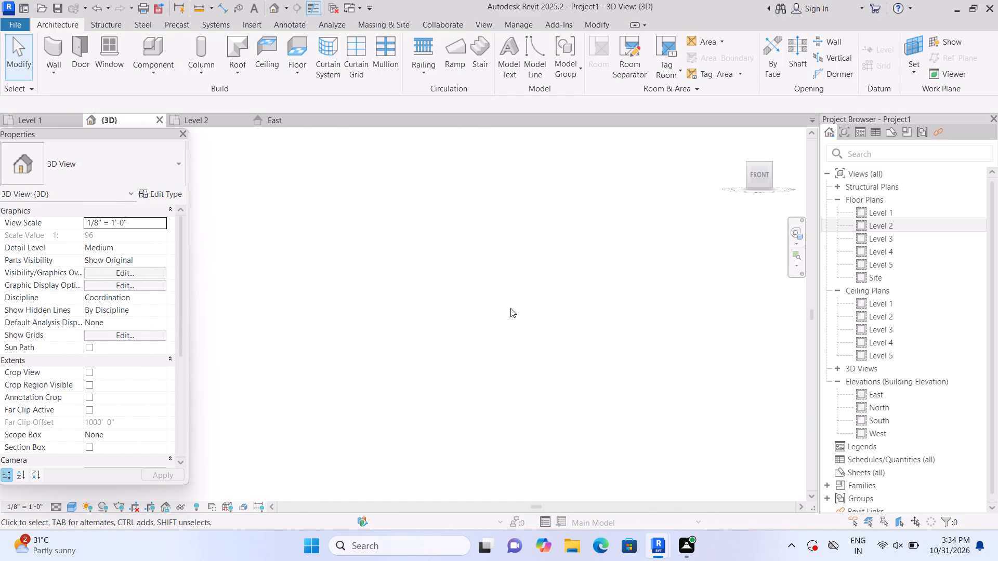
{"action": "scroll", "coordinate": [404, 339], "scroll_direction": "up", "scroll_amount": 13}
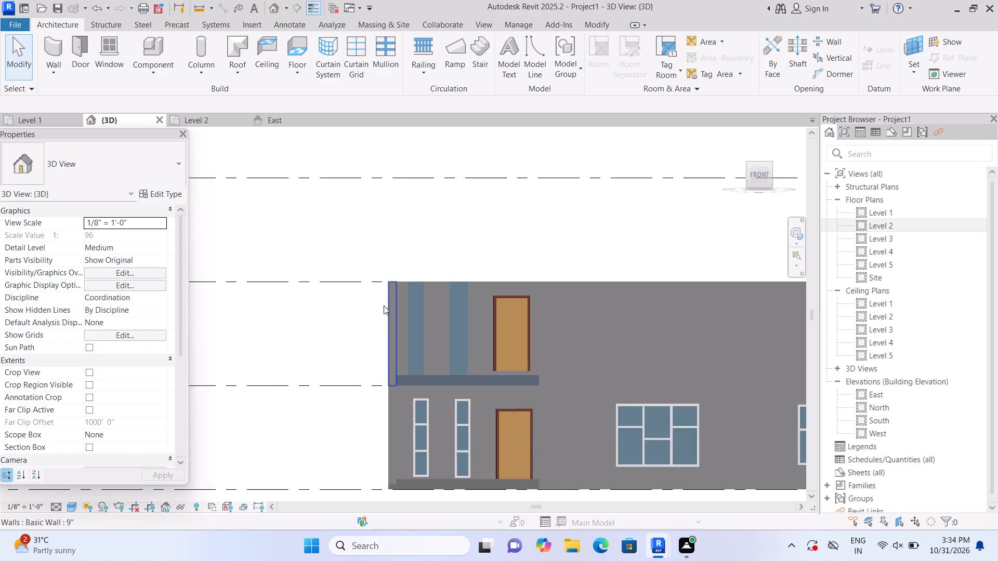
{"action": "scroll", "coordinate": [384, 305], "scroll_direction": "up", "scroll_amount": 6}
{"action": "left_click", "coordinate": [434, 310]}
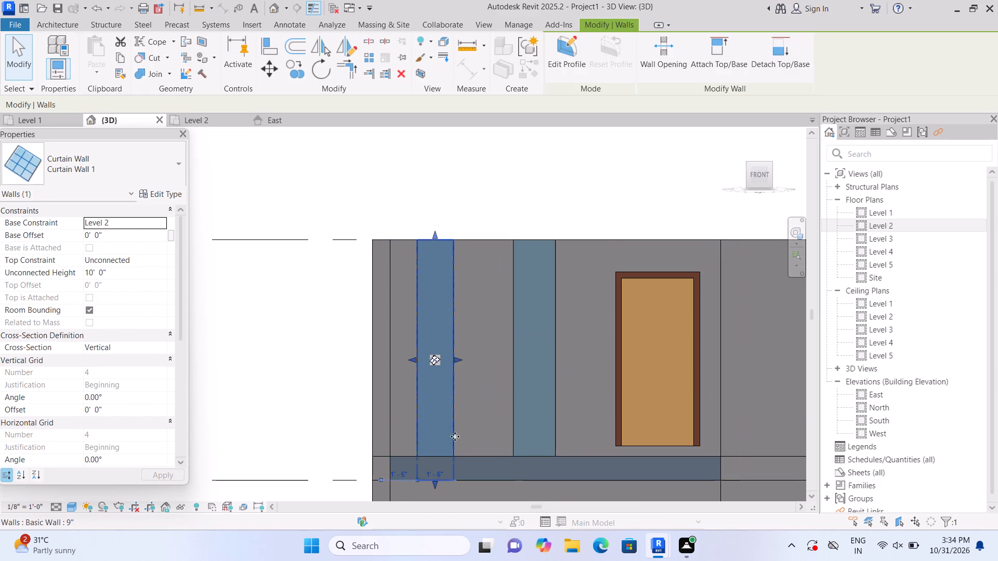
{"action": "left_click_drag", "start_coordinate": [434, 484], "coordinate": [439, 429]}
{"action": "left_click", "coordinate": [439, 429]}
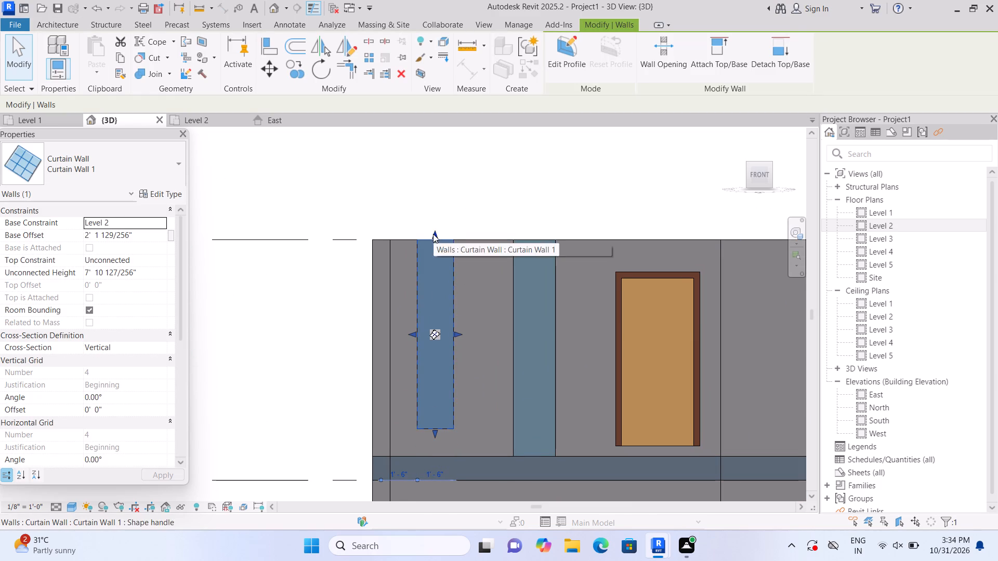
{"action": "left_click_drag", "start_coordinate": [433, 234], "coordinate": [434, 272]}
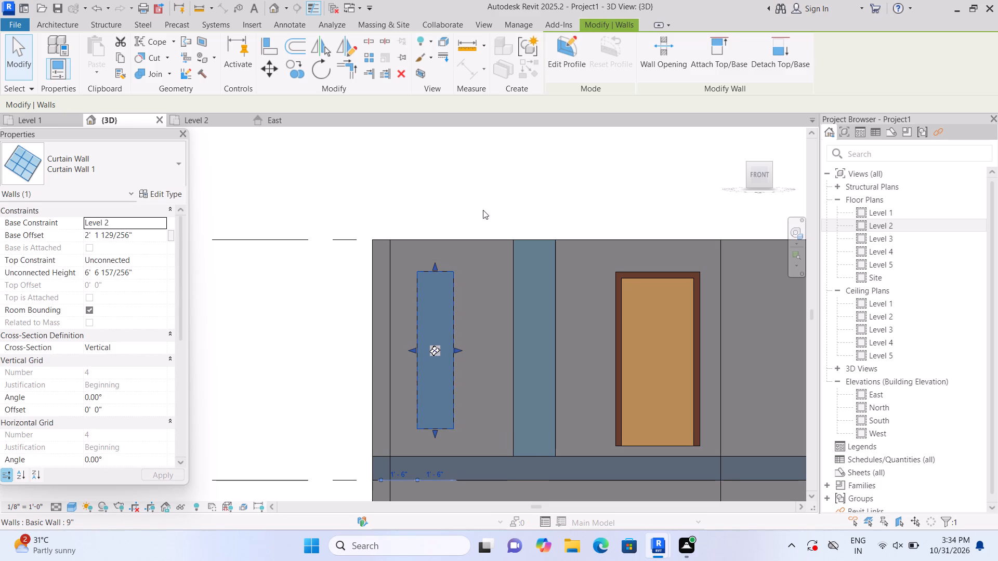
{"action": "left_click", "coordinate": [560, 211]}
Shorten the curtain-wall window nearer the door from both ends, giving a base offset of about 2'-0 3/4" and a height of about 6'-10 3/4".
{"action": "left_click", "coordinate": [555, 260]}
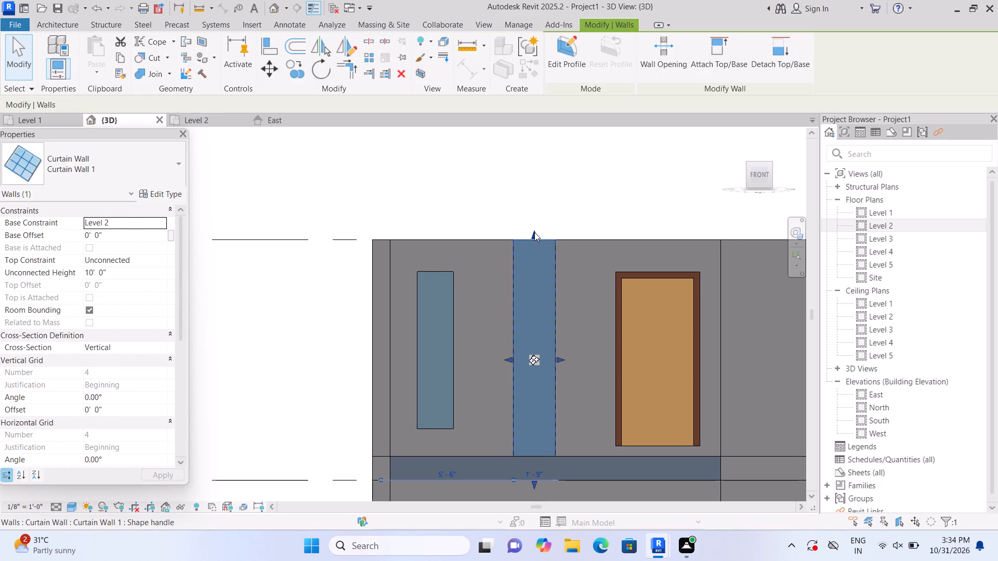
{"action": "left_click_drag", "start_coordinate": [534, 232], "coordinate": [542, 271]}
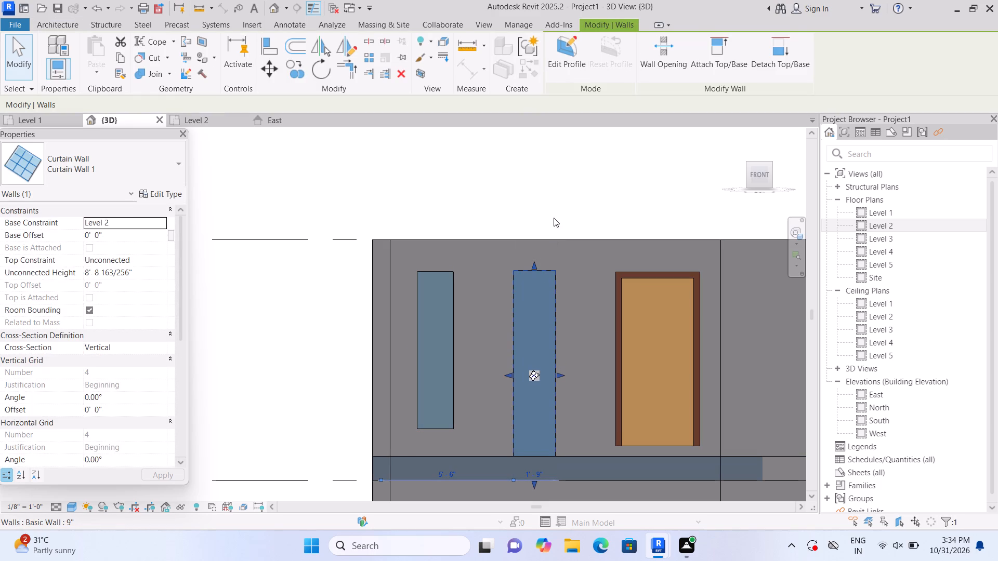
{"action": "left_click", "coordinate": [554, 218]}
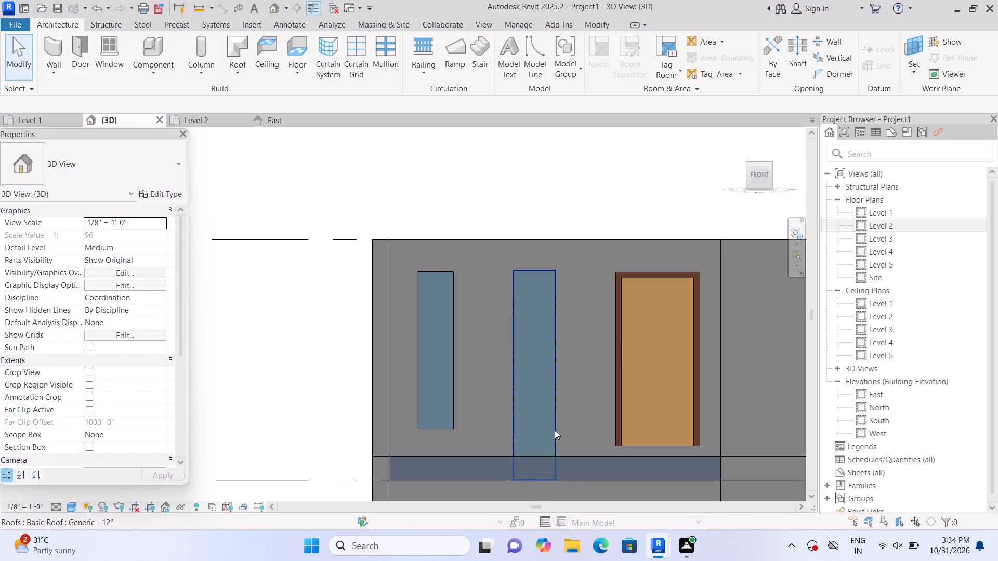
{"action": "left_click", "coordinate": [555, 428]}
{"action": "left_click_drag", "start_coordinate": [534, 483], "coordinate": [534, 446]}
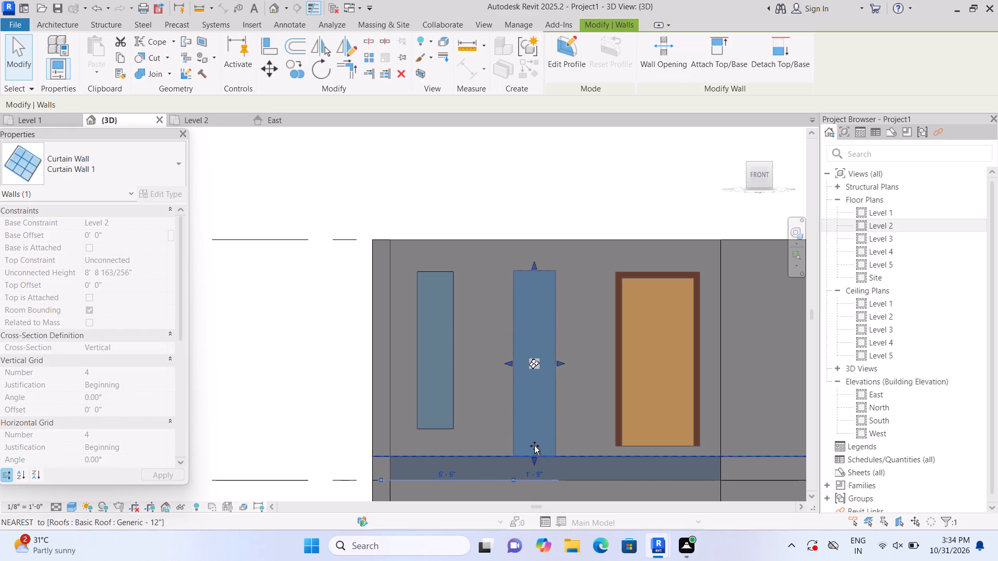
{"action": "left_click_drag", "start_coordinate": [534, 446], "coordinate": [535, 429]}
{"action": "left_click", "coordinate": [356, 395]}
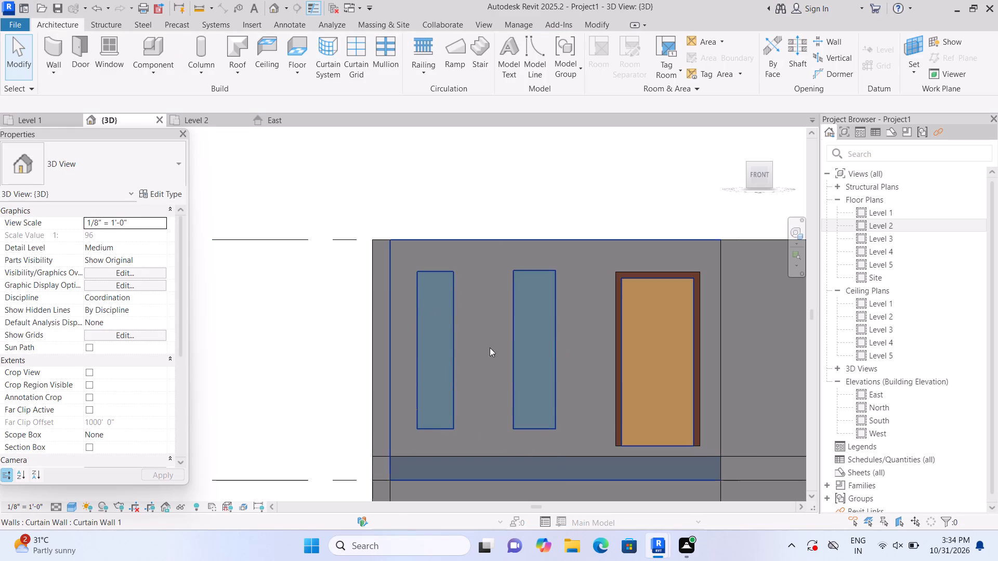
{"action": "left_click", "coordinate": [544, 412]}
{"action": "left_click", "coordinate": [534, 431]}
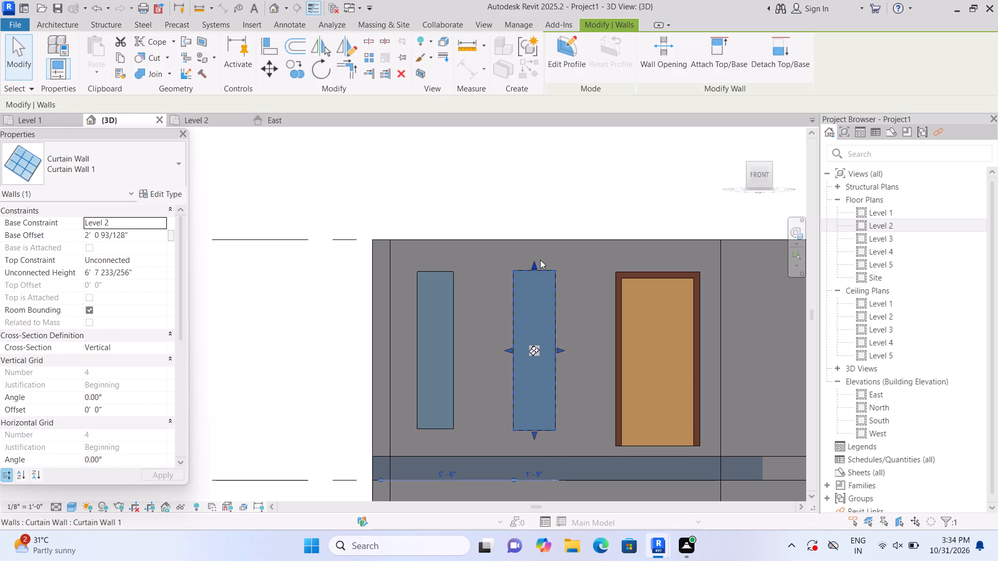
{"action": "left_click", "coordinate": [504, 174]}
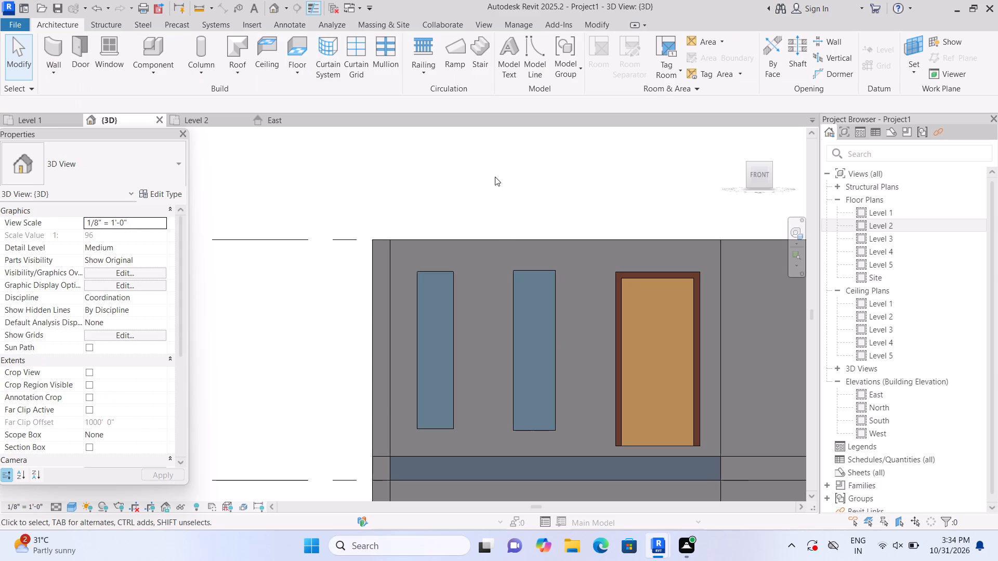
{"action": "left_click", "coordinate": [553, 274]}
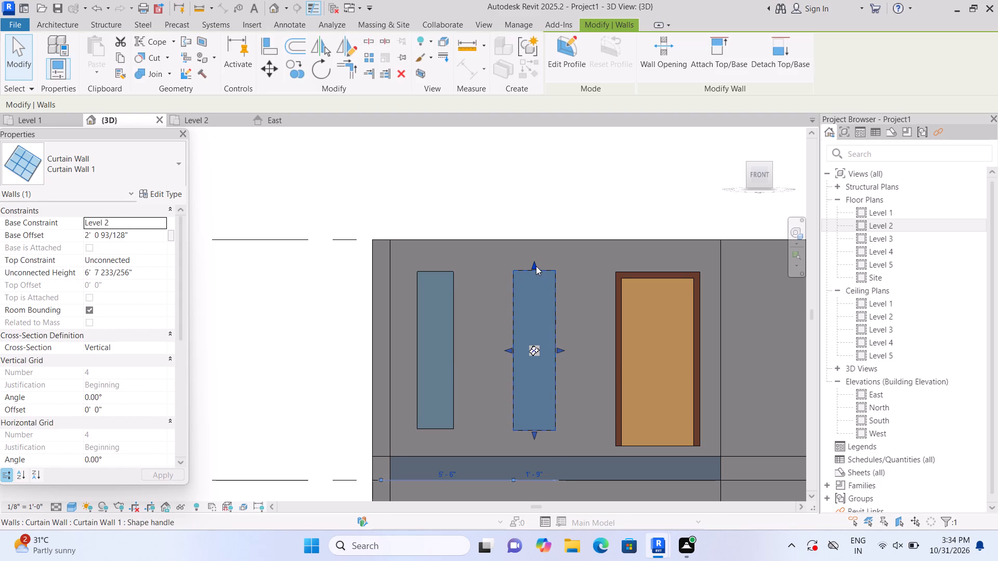
{"action": "left_click", "coordinate": [534, 265]}
{"action": "left_click", "coordinate": [566, 207]}
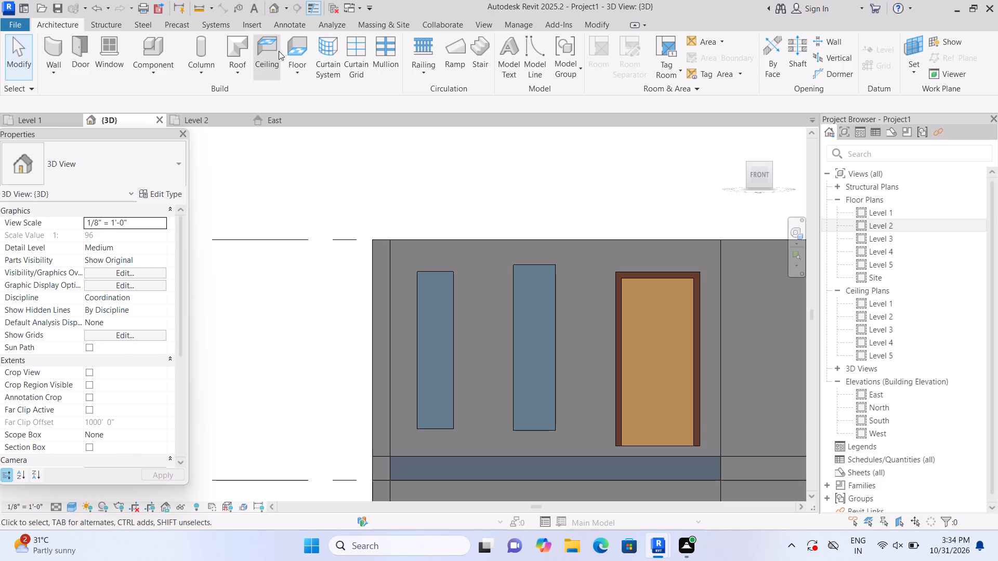
Divide the narrower Level 2 curtain-wall window into three equal panels with two horizontal curtain grid lines about 2'-2 1/4" apart.
{"action": "double_click", "coordinate": [365, 65]}
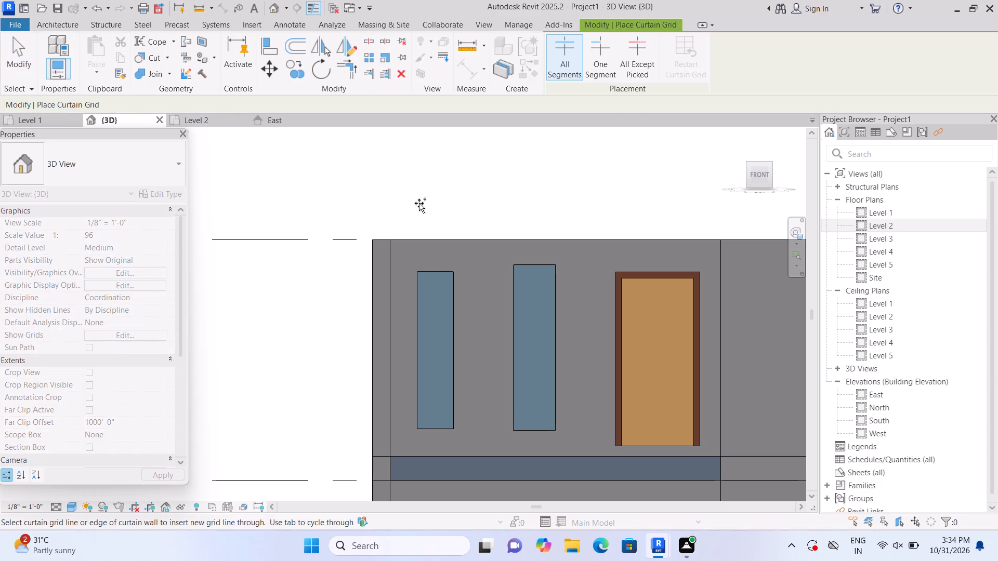
{"action": "double_click", "coordinate": [432, 319]}
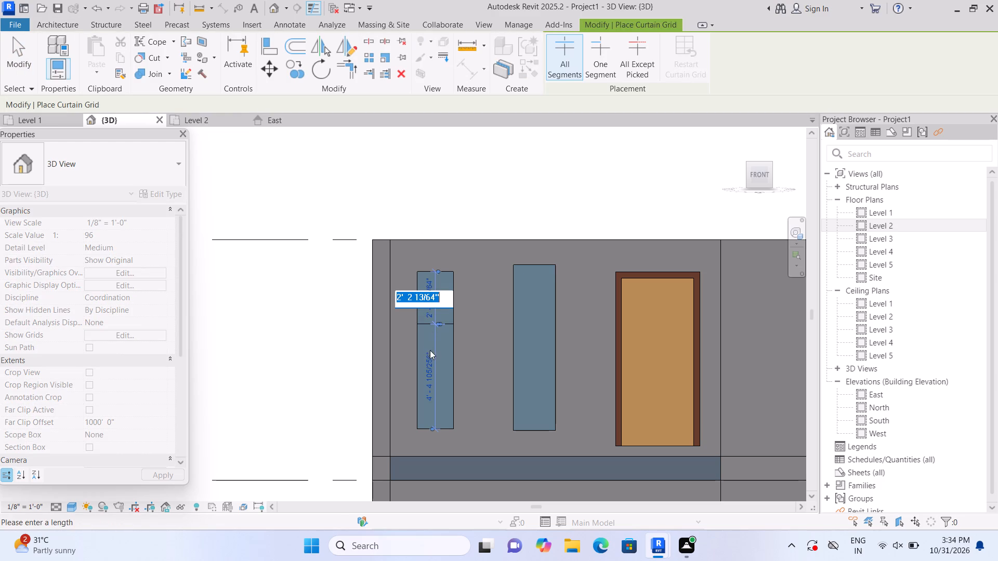
{"action": "key", "text": "Escape"}
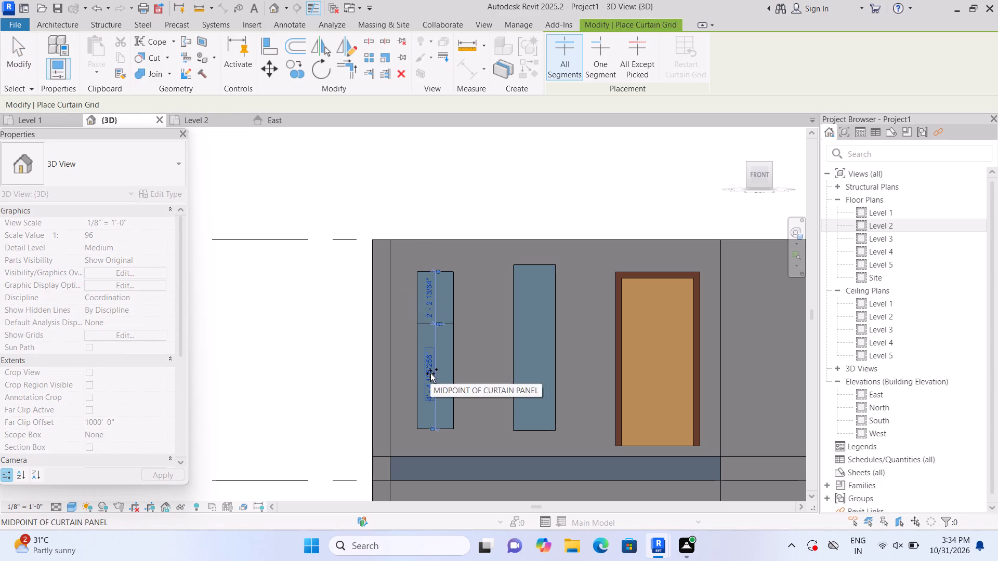
{"action": "key", "text": "Escape"}
{"action": "left_click", "coordinate": [433, 370]}
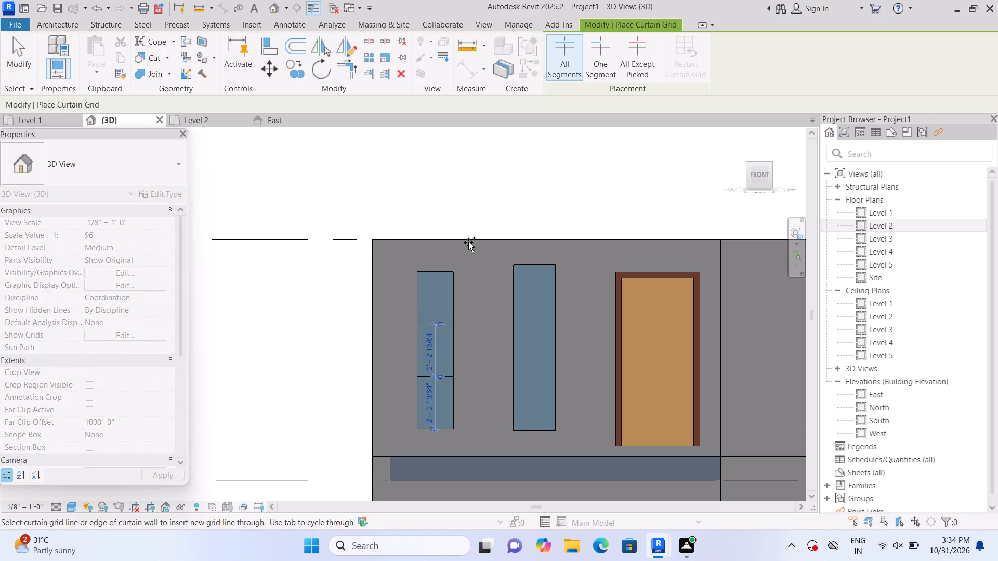
{"action": "key", "text": "Escape"}
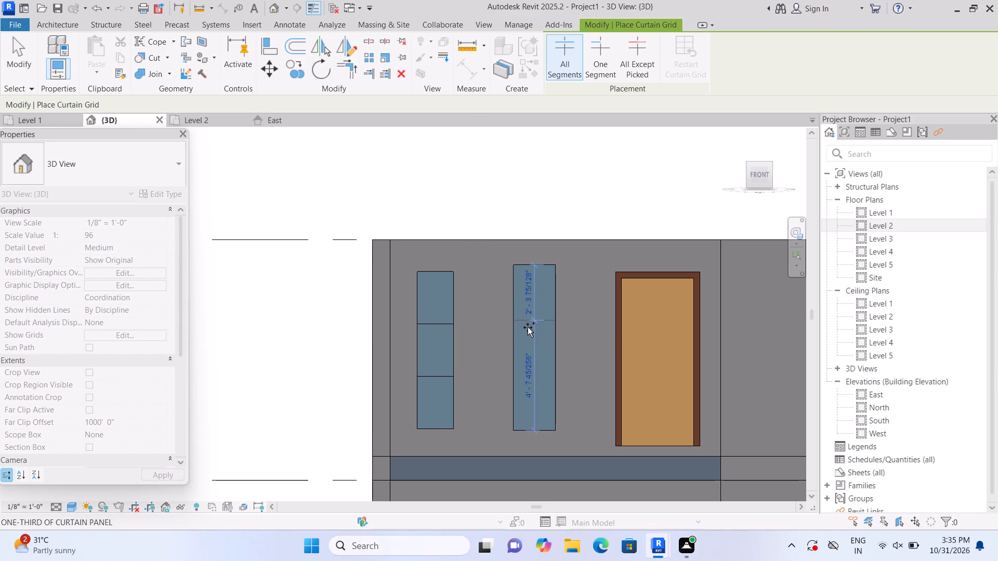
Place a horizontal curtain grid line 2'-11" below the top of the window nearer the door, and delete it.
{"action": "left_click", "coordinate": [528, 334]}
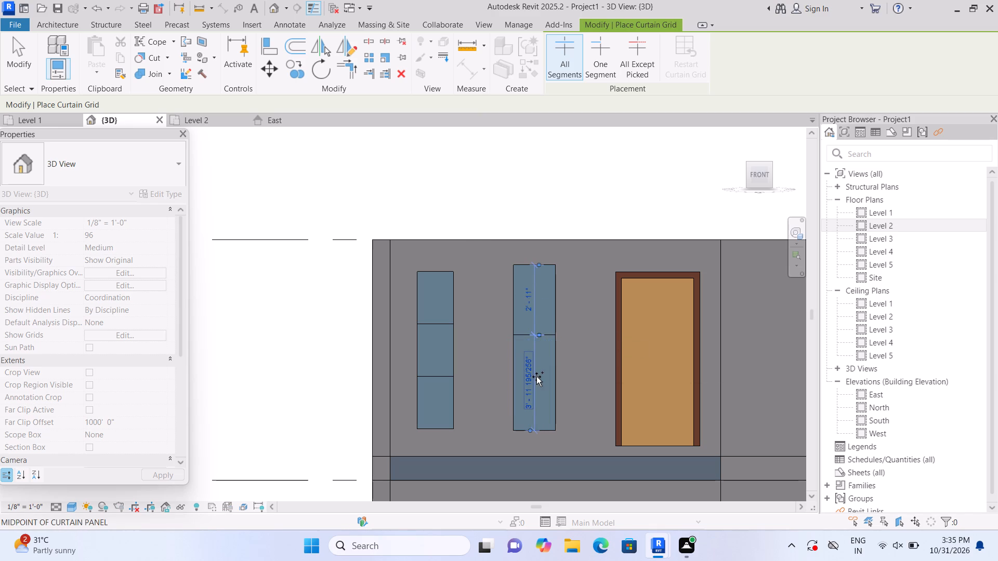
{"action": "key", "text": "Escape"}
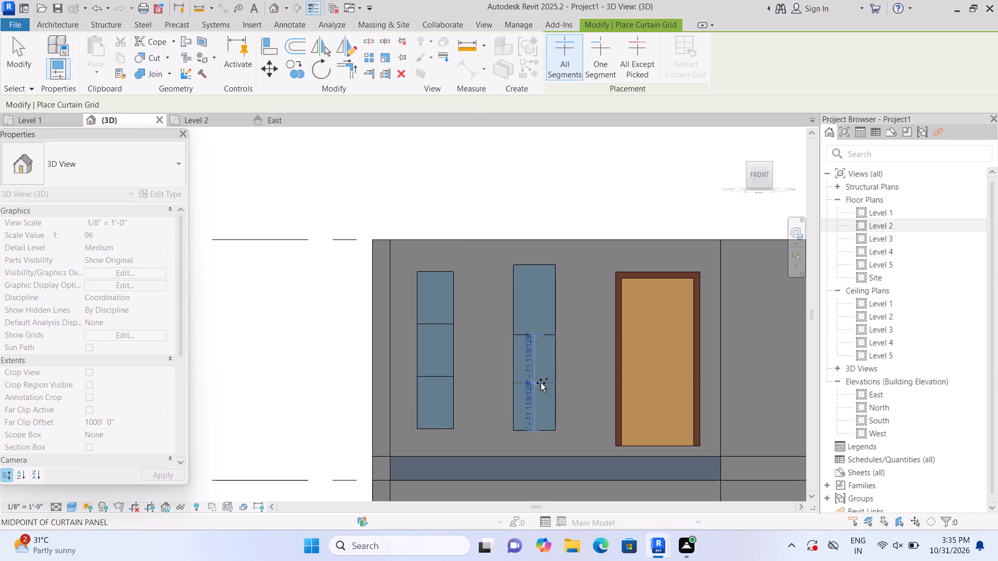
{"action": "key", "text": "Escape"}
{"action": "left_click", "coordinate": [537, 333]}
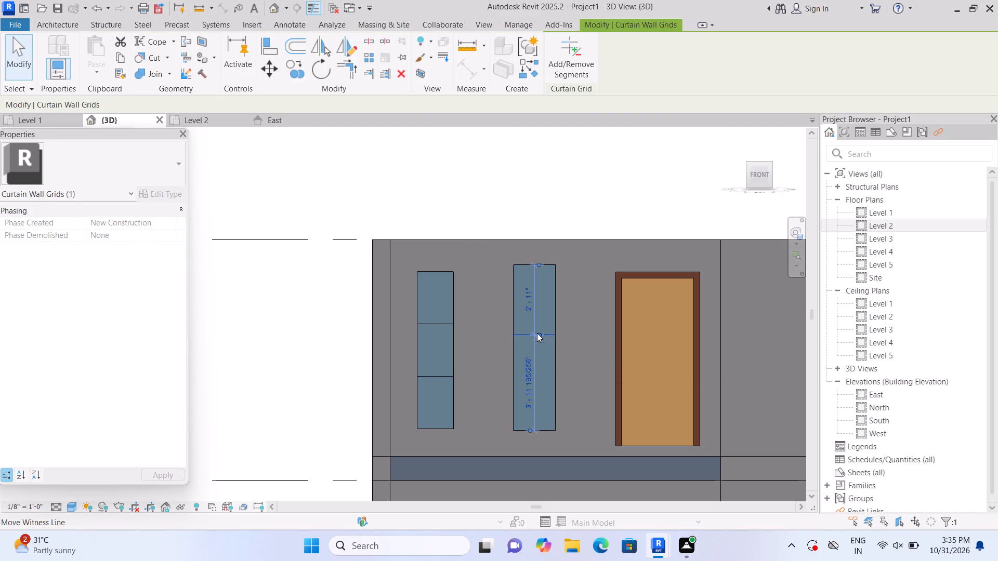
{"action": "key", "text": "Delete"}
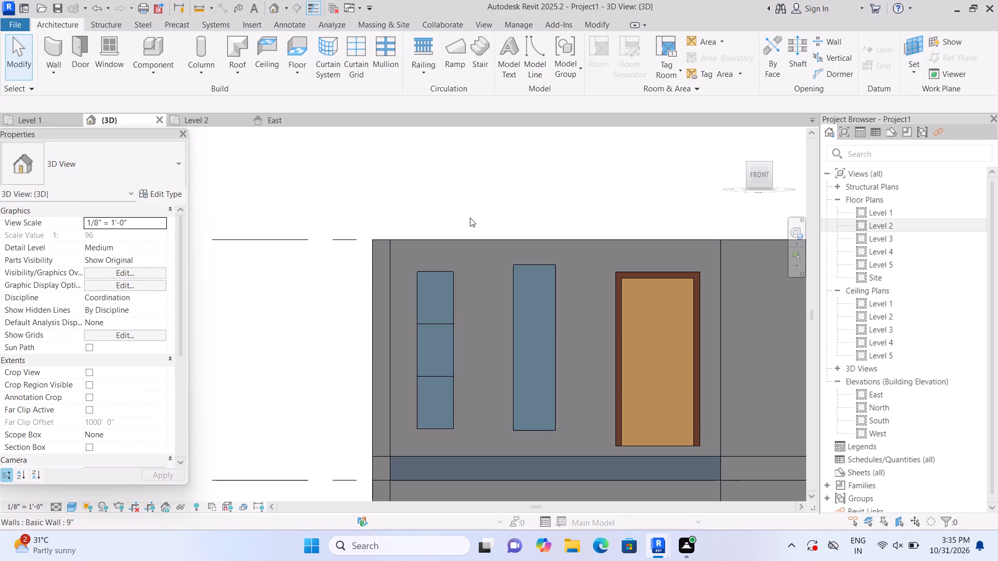
Divide the Level 2 curtain-wall window nearer the door into three equal panels with two horizontal curtain grid lines about 2'-3 5/8" apart.
{"action": "left_click", "coordinate": [364, 54]}
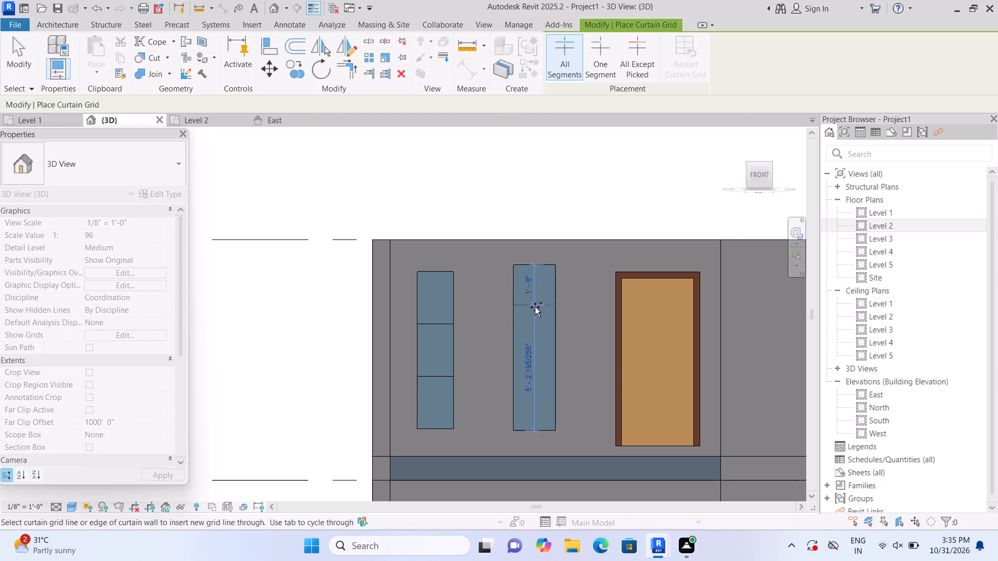
{"action": "left_click", "coordinate": [530, 326]}
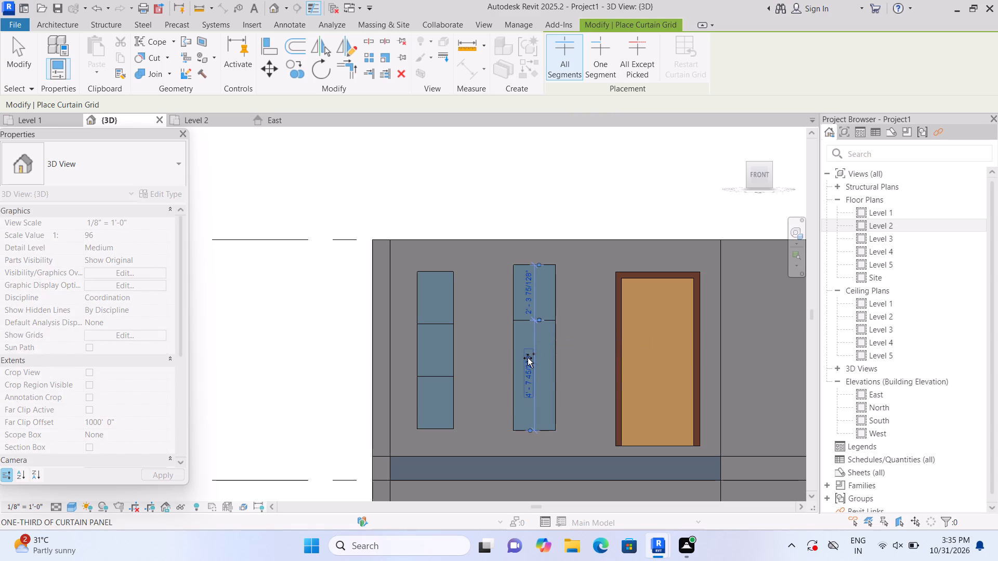
{"action": "key", "text": "Escape"}
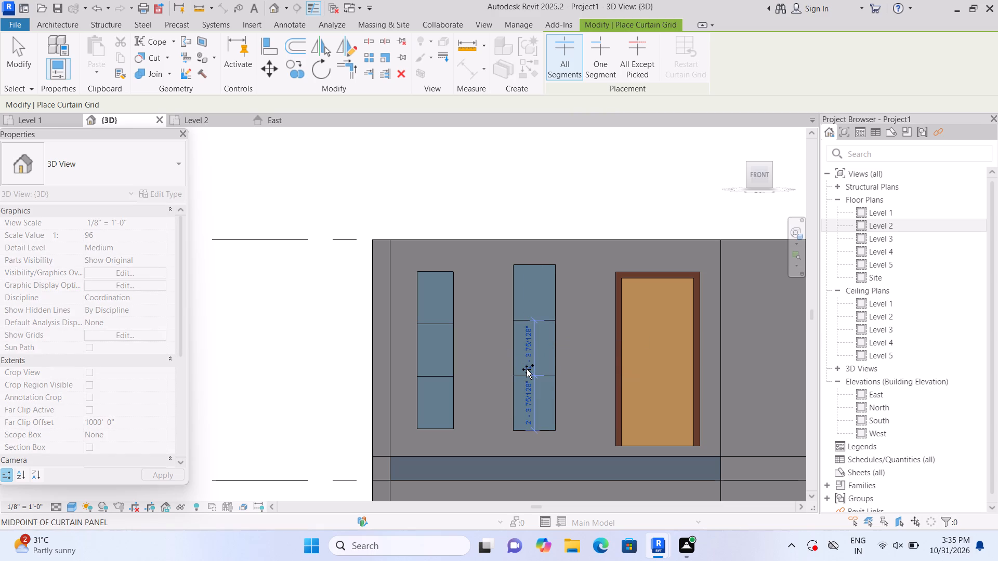
{"action": "left_click", "coordinate": [527, 369]}
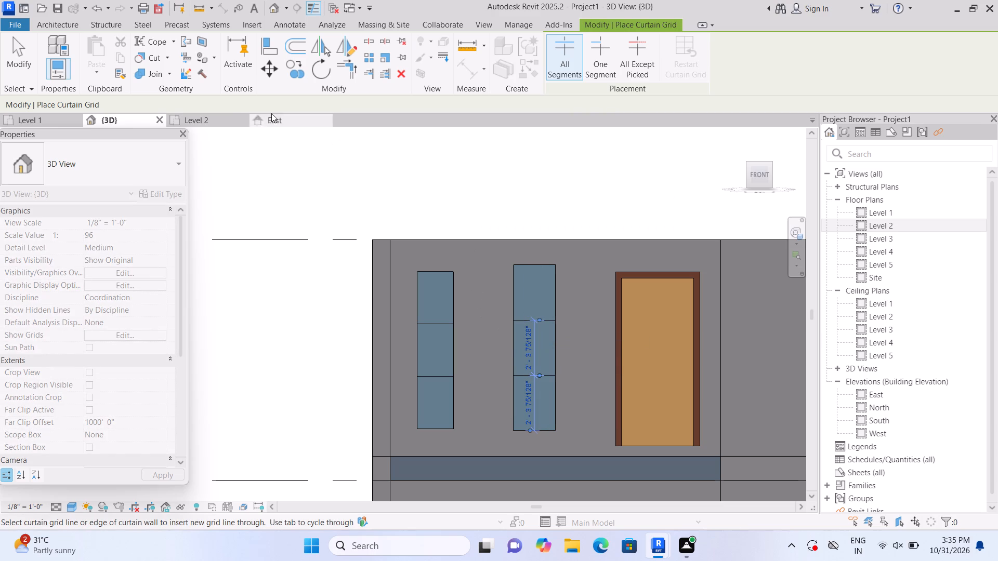
{"action": "key", "text": "Escape"}
Add 2.5" x 5" rectangular mullions to all four edges and both horizontal grid lines of the narrower Level 2 curtain-wall window.
{"action": "left_click", "coordinate": [61, 23]}
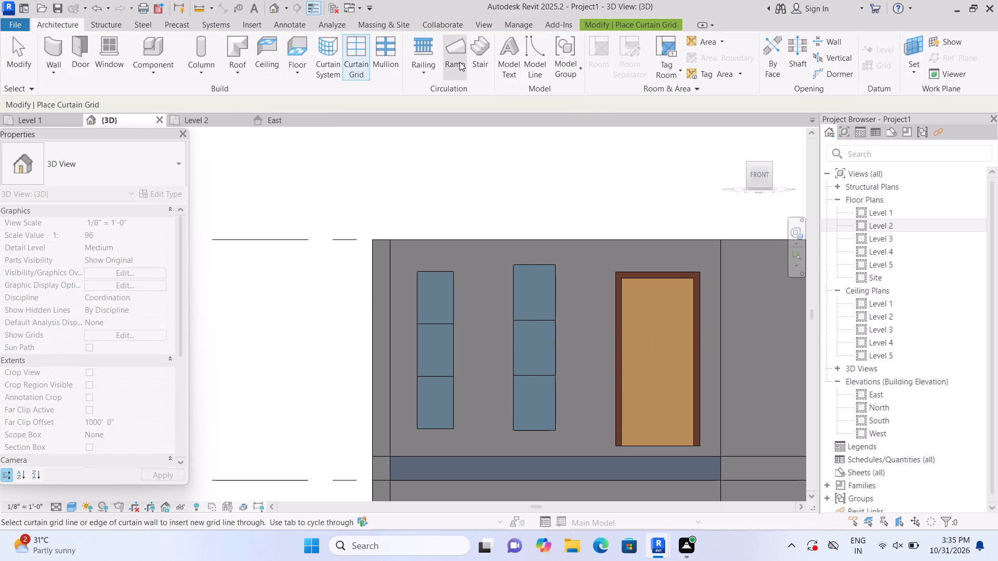
{"action": "left_click", "coordinate": [394, 65]}
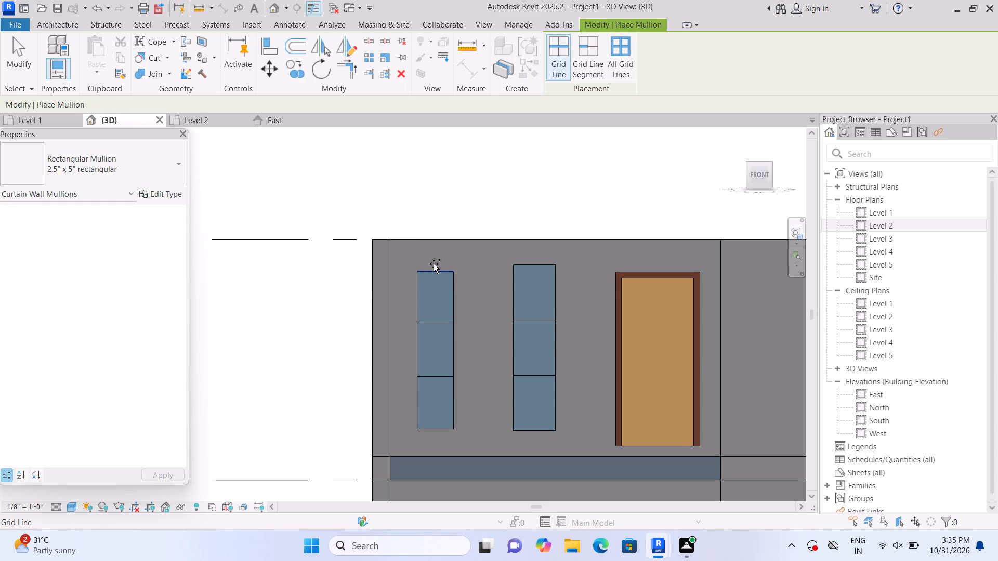
{"action": "left_click", "coordinate": [436, 272]}
{"action": "left_click", "coordinate": [419, 303]}
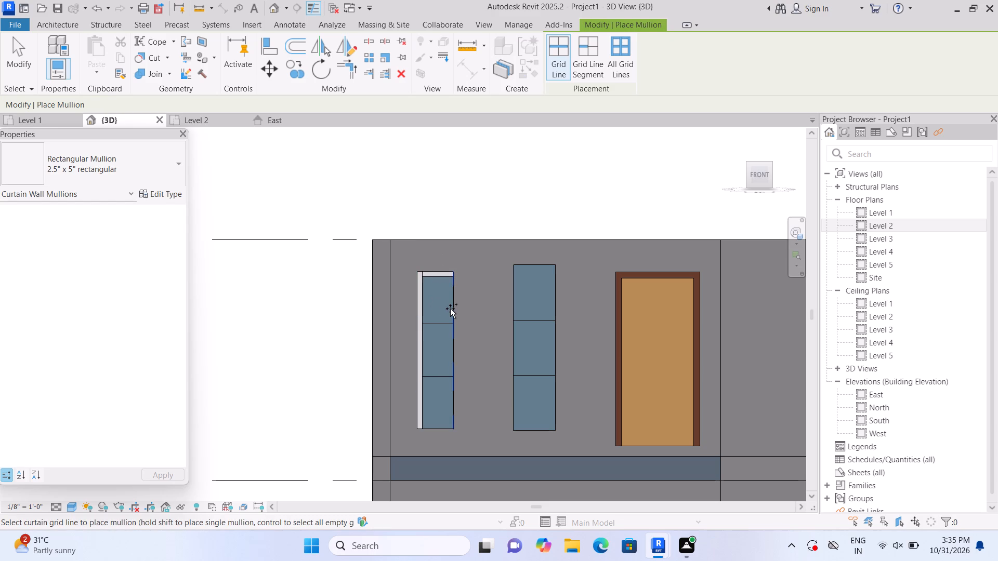
{"action": "left_click", "coordinate": [450, 309]}
{"action": "left_click", "coordinate": [445, 327]}
{"action": "left_click", "coordinate": [442, 377]}
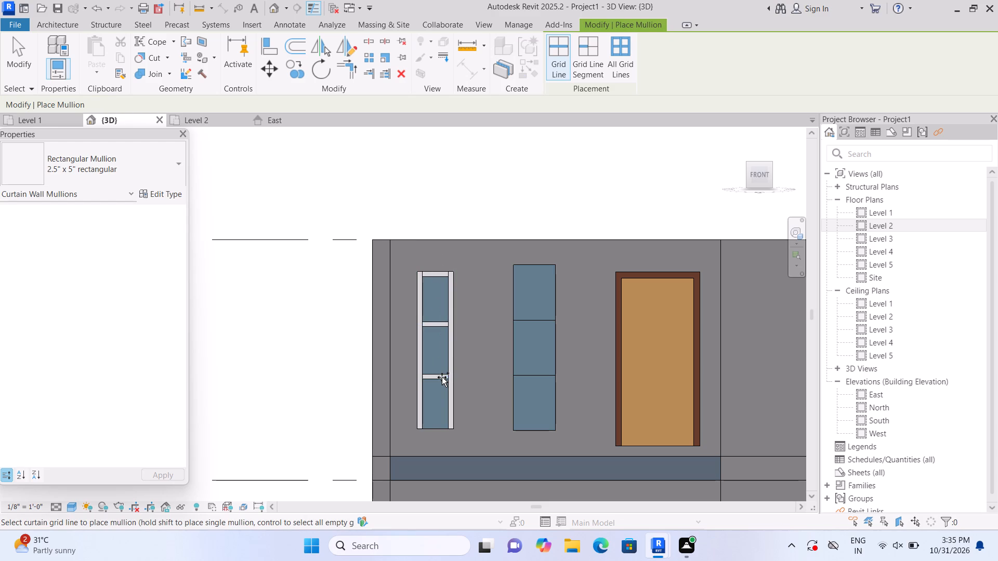
{"action": "left_click", "coordinate": [442, 429]}
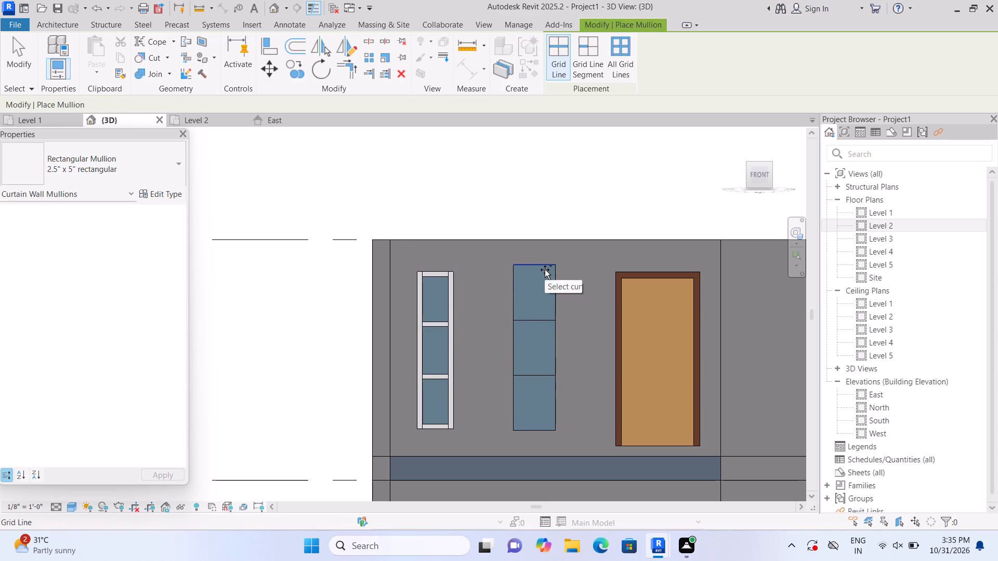
Add 2.5" x 5" rectangular mullions to all four edges and both grid lines of the Level 2 window nearer the door.
{"action": "left_click", "coordinate": [545, 270]}
{"action": "left_click", "coordinate": [515, 315]}
{"action": "left_click", "coordinate": [553, 316]}
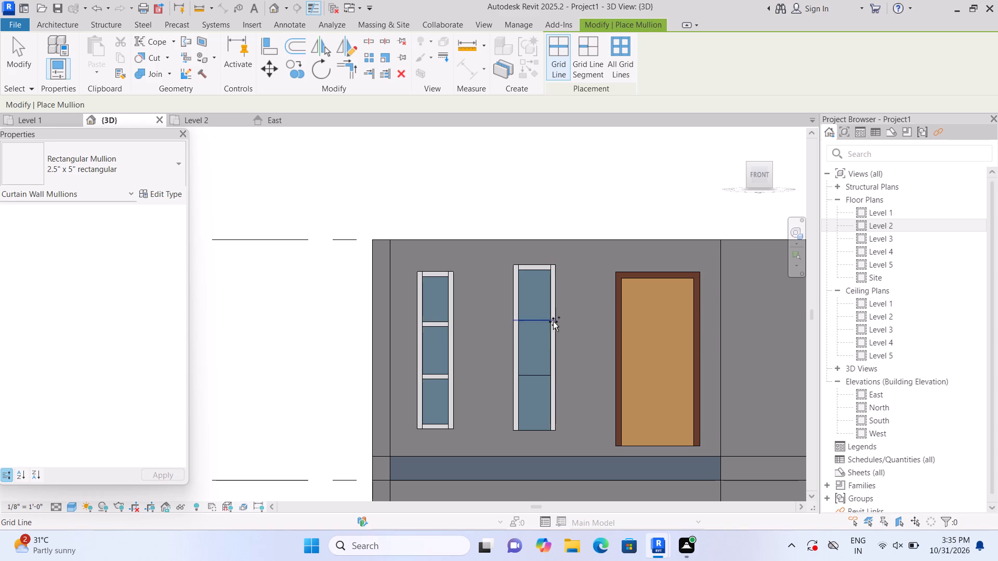
{"action": "left_click", "coordinate": [526, 426]}
{"action": "left_click", "coordinate": [544, 370]}
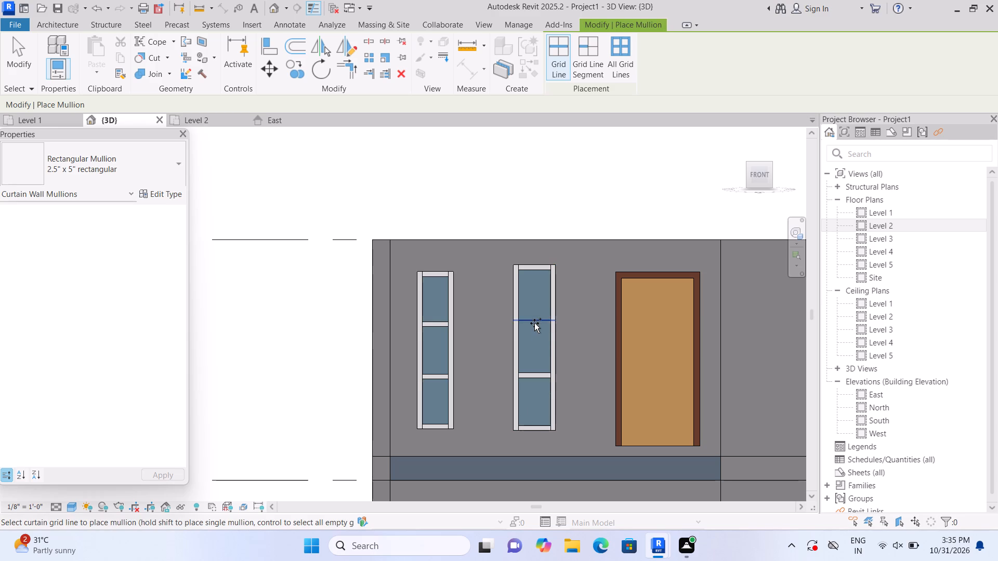
{"action": "left_click", "coordinate": [534, 323]}
{"action": "key", "text": "Escape"}
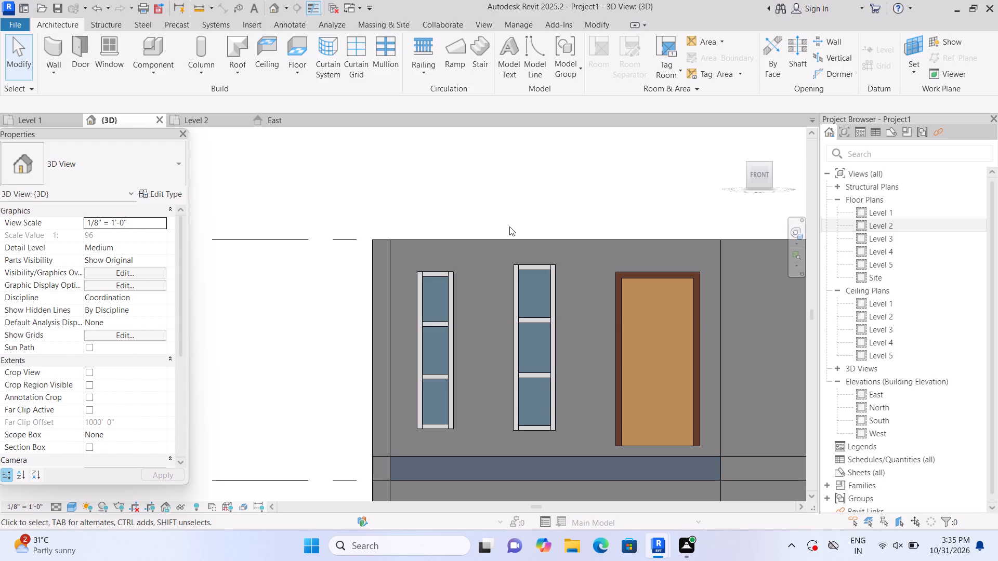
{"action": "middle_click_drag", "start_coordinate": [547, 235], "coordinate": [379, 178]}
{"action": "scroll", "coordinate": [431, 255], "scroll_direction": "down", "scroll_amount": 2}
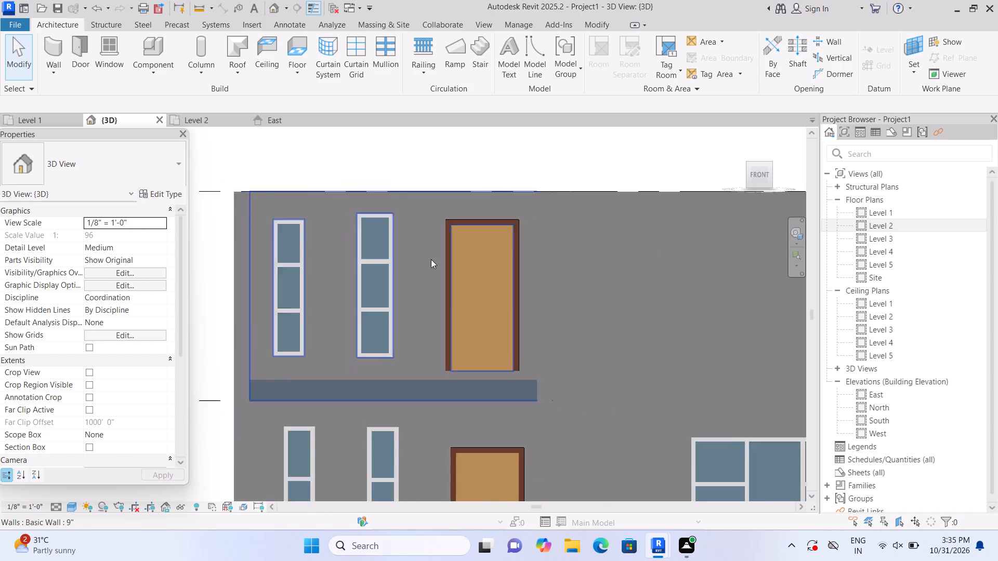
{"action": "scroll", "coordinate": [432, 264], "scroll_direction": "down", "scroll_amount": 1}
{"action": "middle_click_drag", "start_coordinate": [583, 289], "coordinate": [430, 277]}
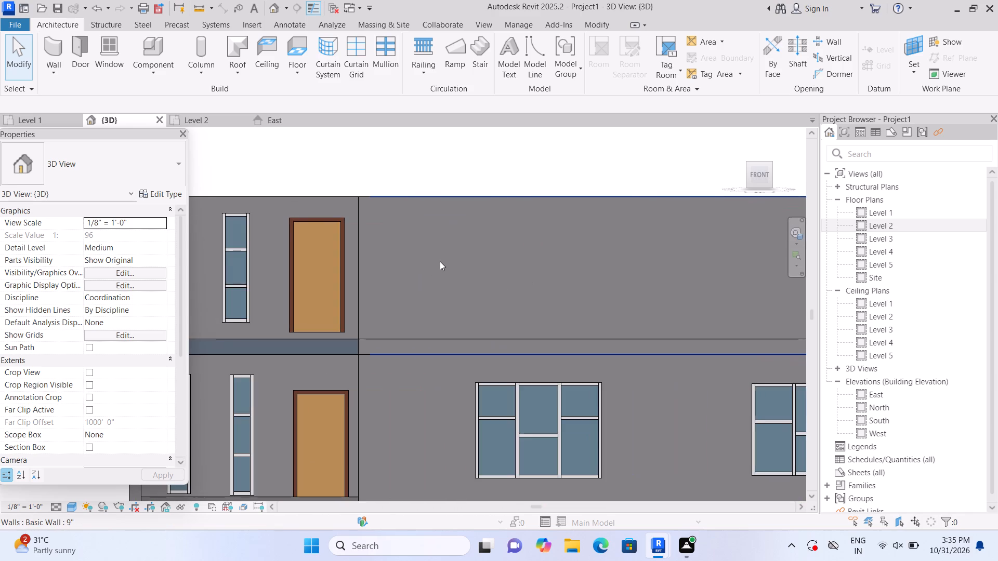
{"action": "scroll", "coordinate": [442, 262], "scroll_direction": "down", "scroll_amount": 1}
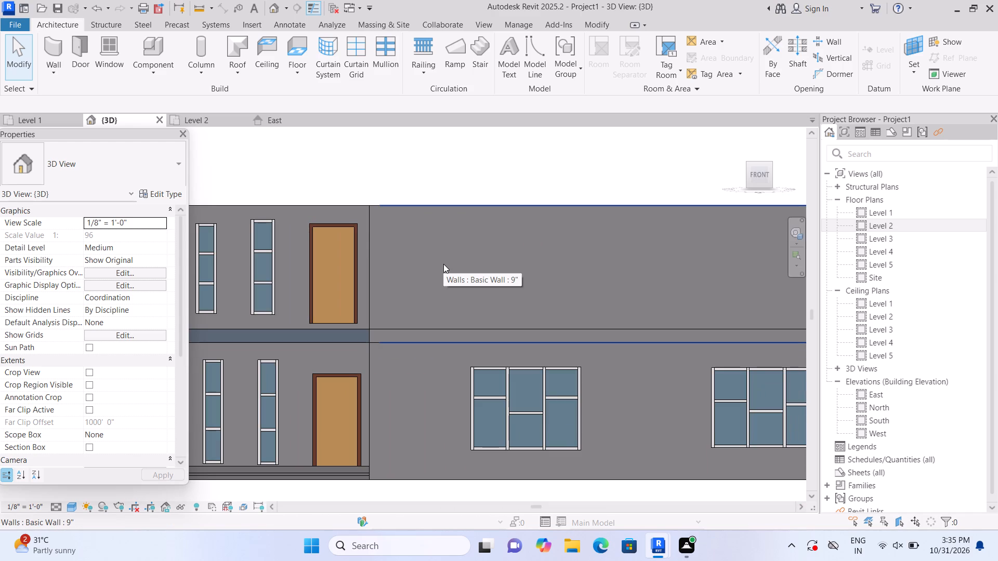
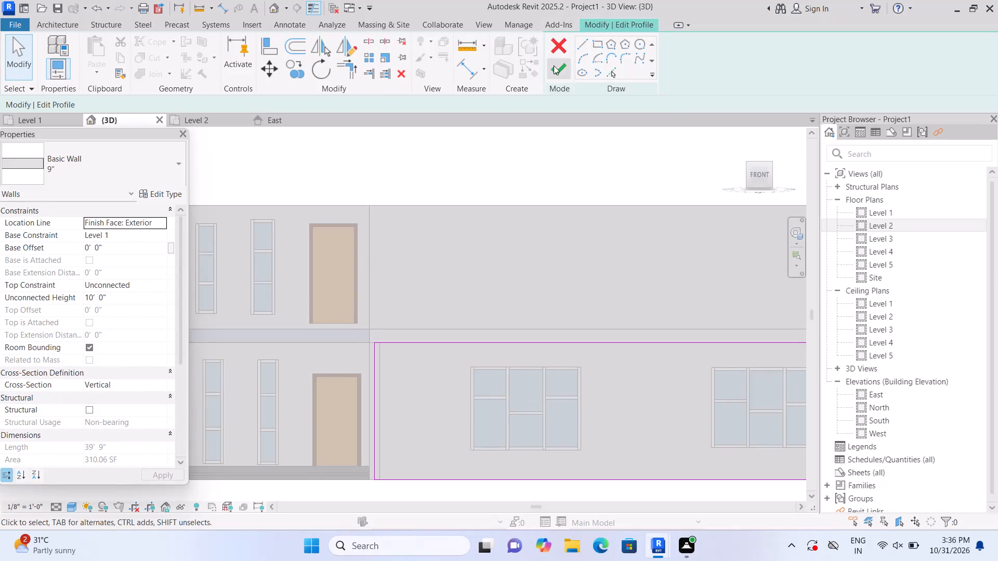
Finish the open profile edit of the 9" Level 1 front wall and clear the selection.
{"action": "left_click", "coordinate": [554, 68]}
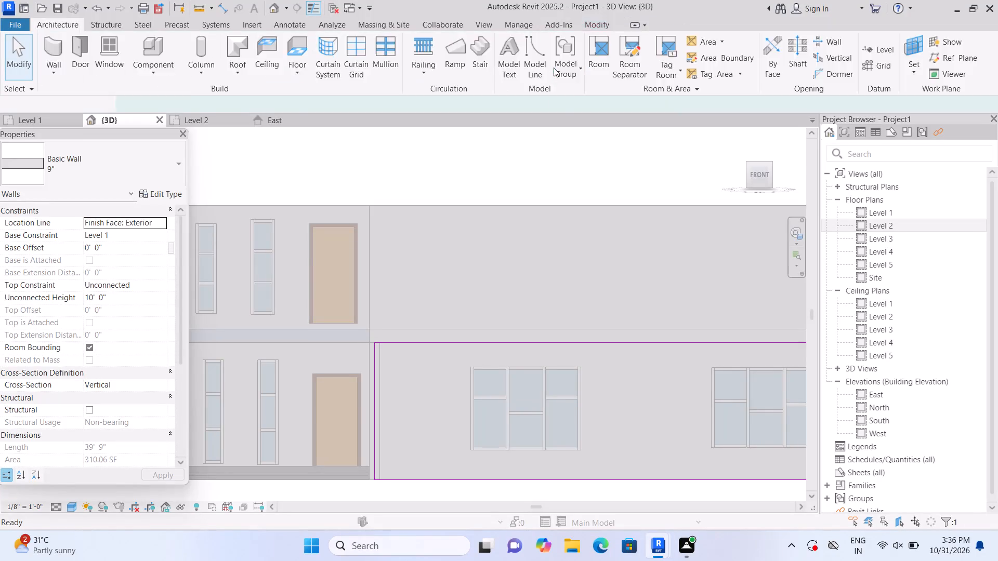
{"action": "left_click", "coordinate": [587, 161]}
In the Level 2 floor plan, draw a 9'-0" Curtain Wall 1 segment along the front wall, about 7'-2 1/2" from the entrance recess.
{"action": "scroll", "coordinate": [587, 161], "scroll_direction": "down", "scroll_amount": 2}
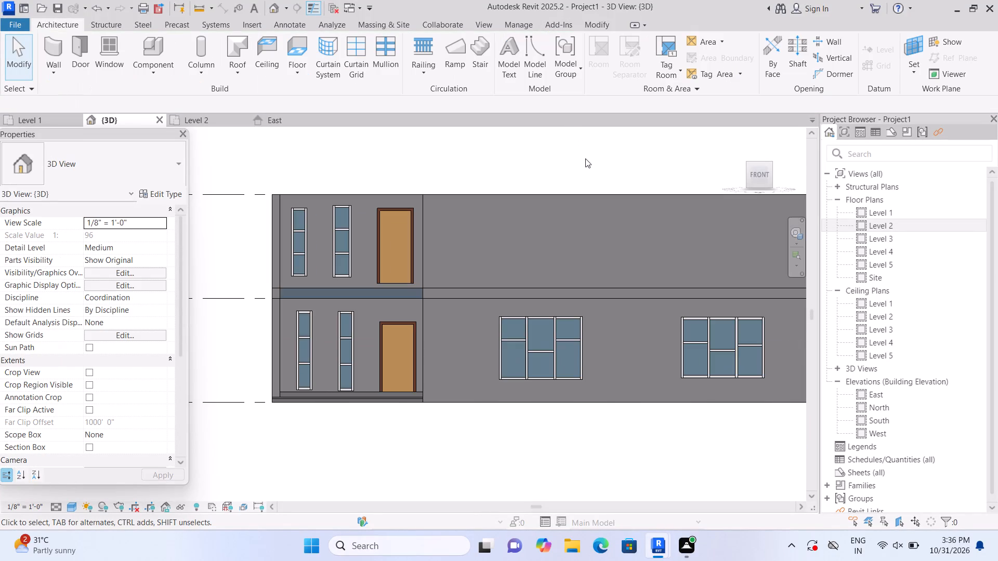
{"action": "middle_click_drag", "start_coordinate": [594, 158], "coordinate": [551, 158]}
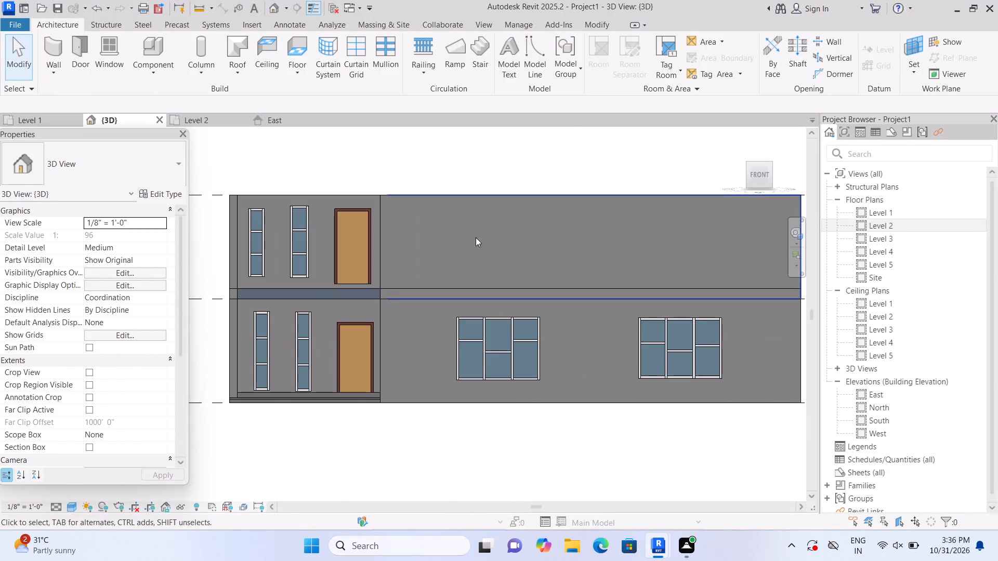
{"action": "middle_click_drag", "start_coordinate": [476, 237], "coordinate": [448, 233]}
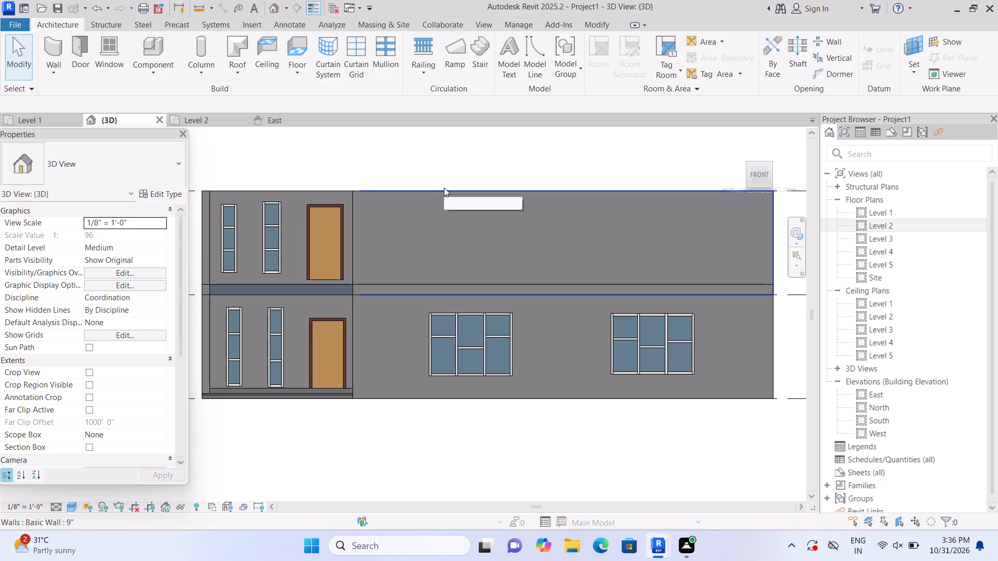
{"action": "double_click", "coordinate": [864, 222]}
{"action": "scroll", "coordinate": [640, 336], "scroll_direction": "down", "scroll_amount": 4}
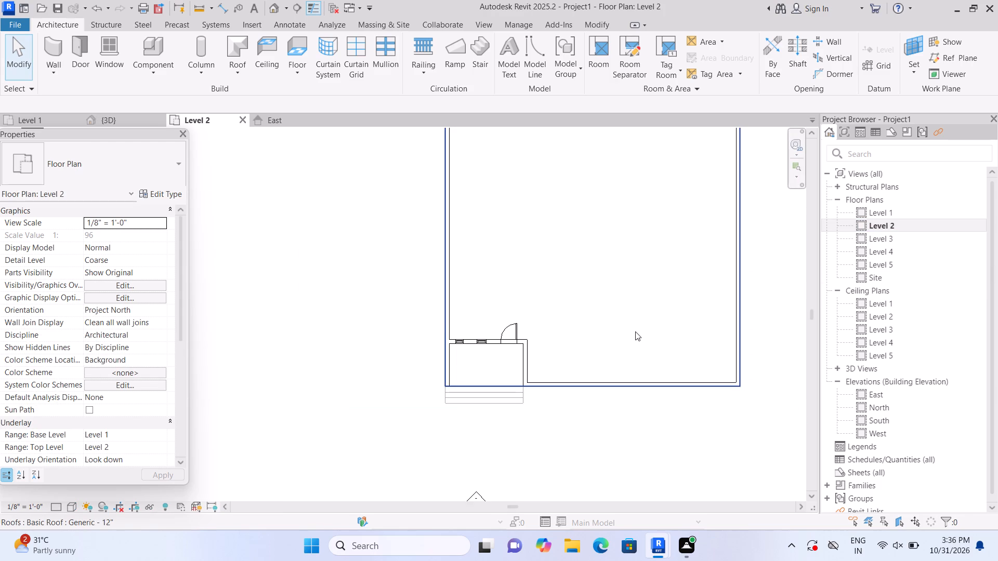
{"action": "middle_click_drag", "start_coordinate": [637, 331], "coordinate": [556, 331]}
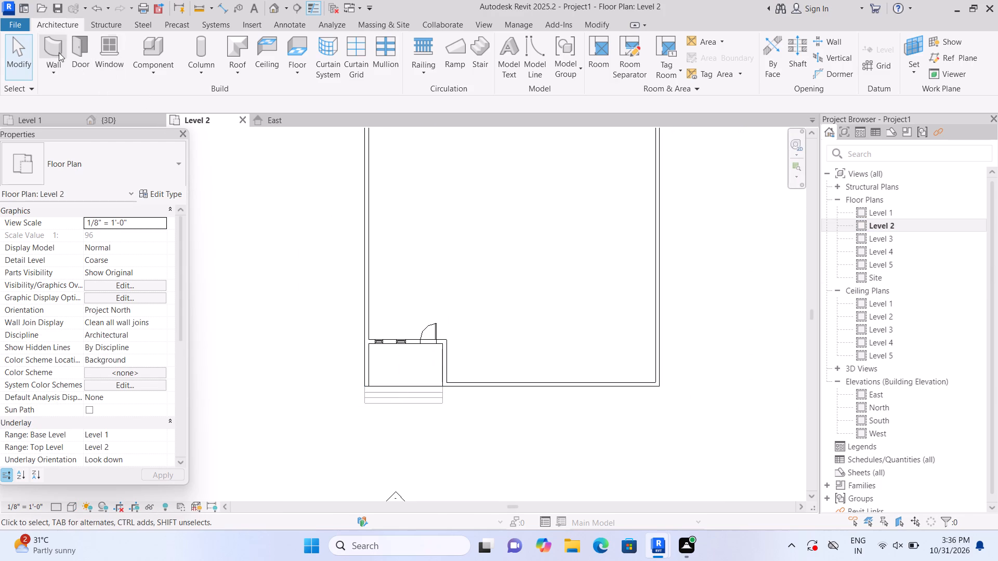
{"action": "left_click", "coordinate": [50, 49]}
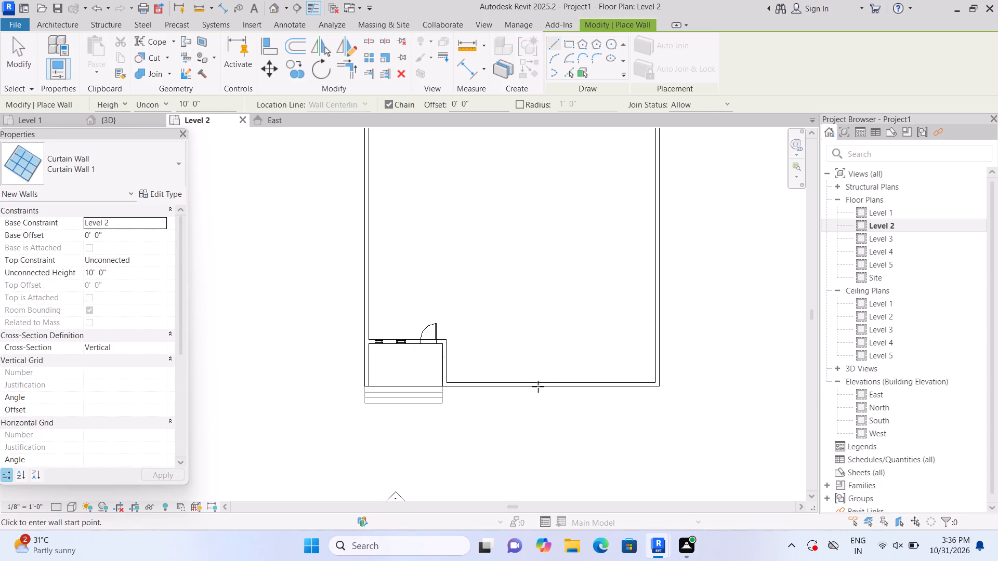
{"action": "left_click", "coordinate": [486, 388]}
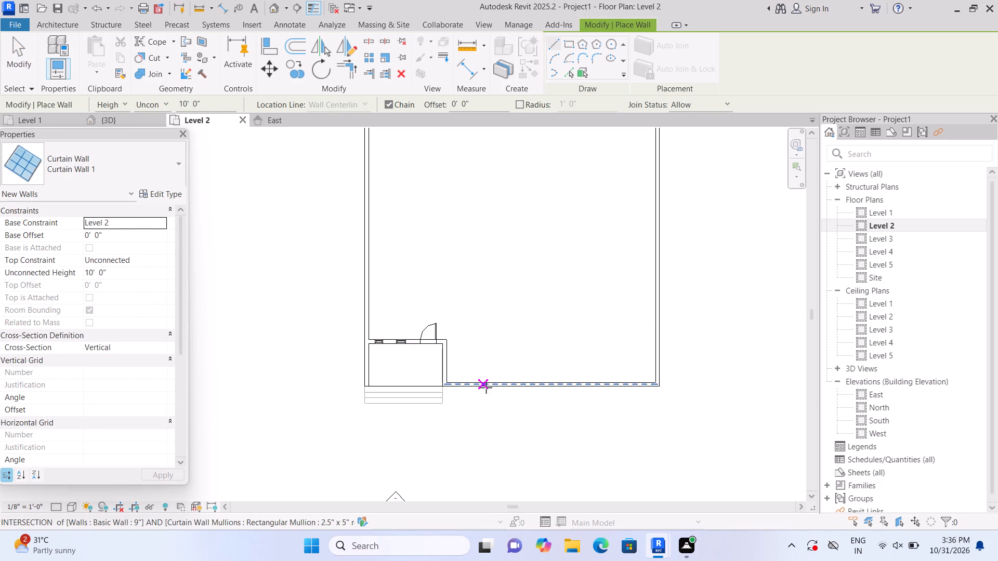
{"action": "left_click", "coordinate": [531, 386]}
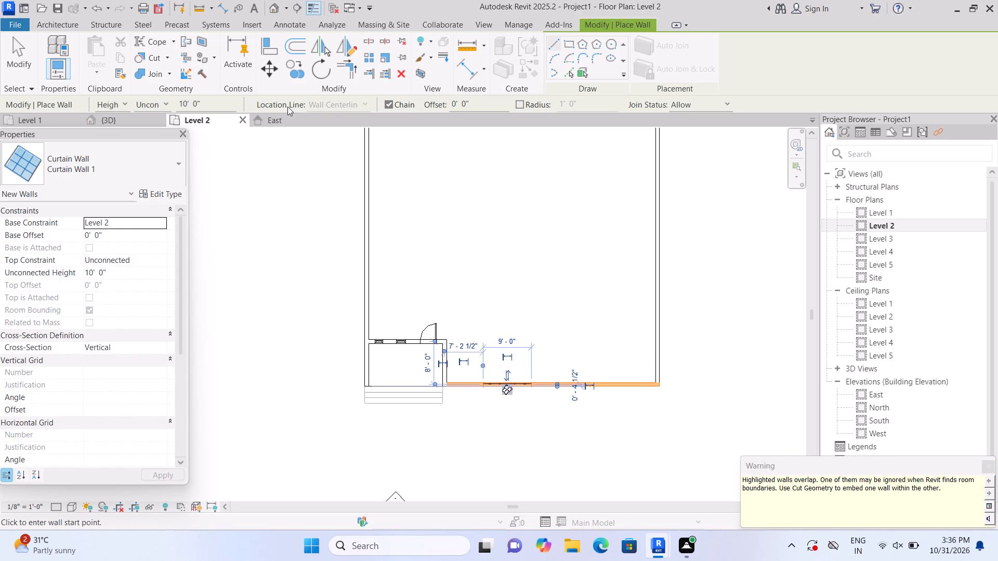
Cut the 9" Level 2 front wall with the new curtain wall nearer the entrance.
{"action": "left_click", "coordinate": [164, 56]}
{"action": "left_click", "coordinate": [167, 79]}
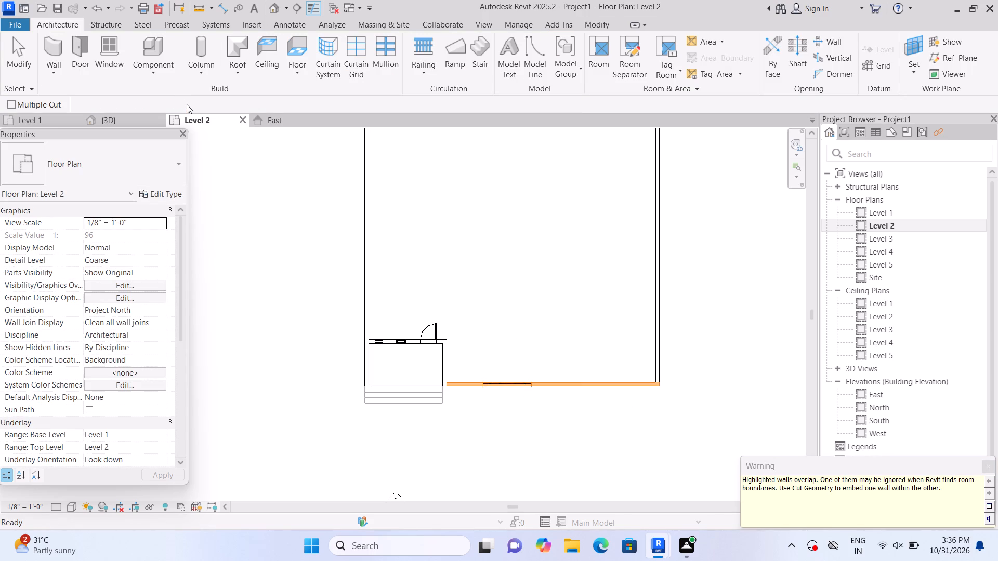
{"action": "left_click", "coordinate": [555, 381]}
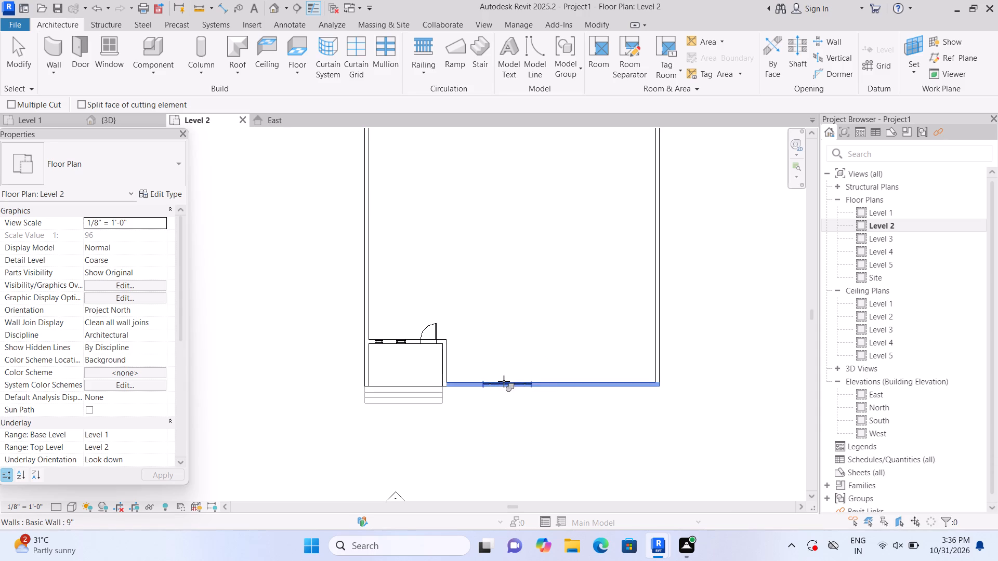
{"action": "left_click", "coordinate": [504, 381]}
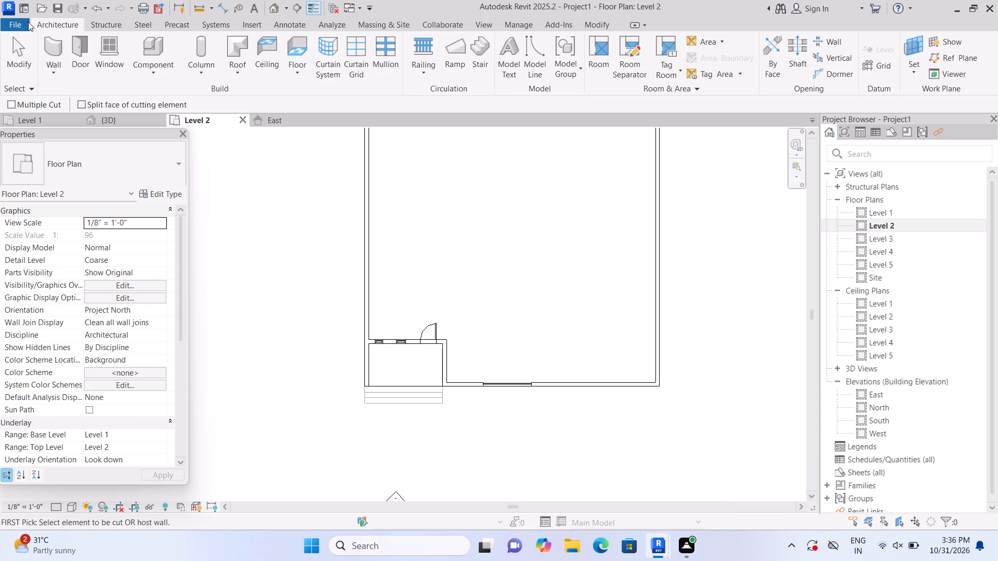
Draw an 8'-0" Curtain Wall 1 segment along the Level 2 front wall, starting about 12'-0" from the corner away from the entrance.
{"action": "left_click", "coordinate": [49, 49]}
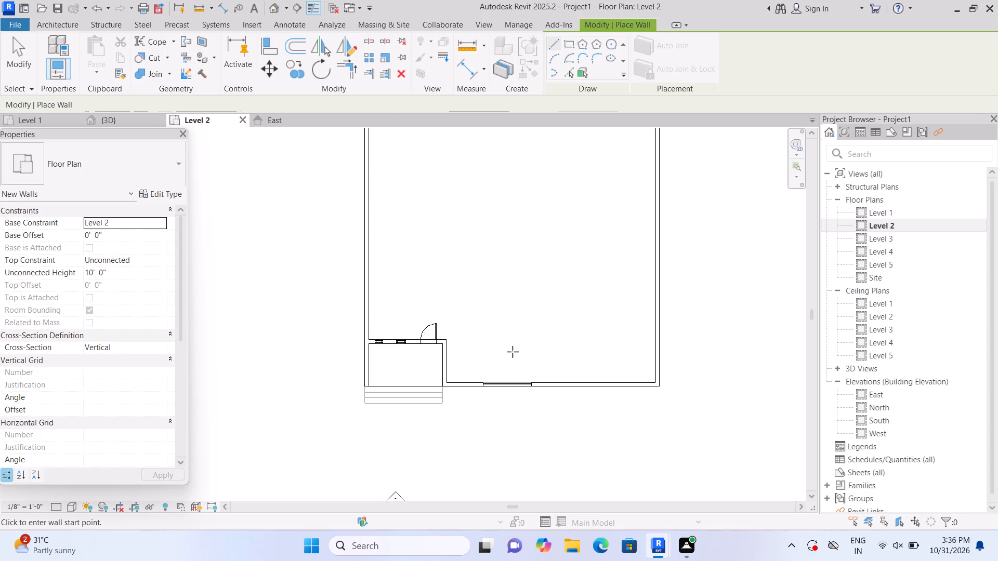
{"action": "middle_click_drag", "start_coordinate": [575, 423], "coordinate": [527, 425]}
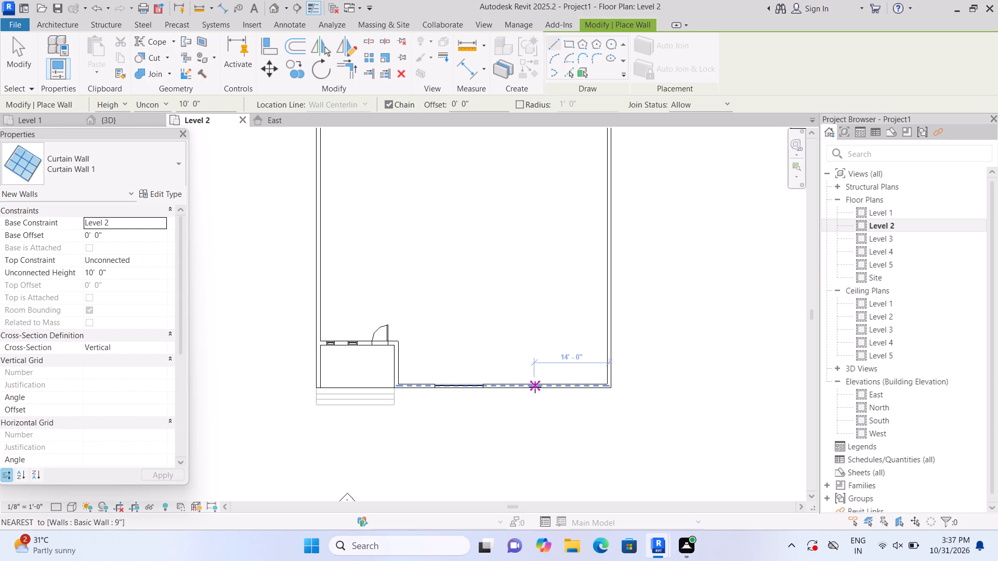
{"action": "scroll", "coordinate": [535, 387], "scroll_direction": "up", "scroll_amount": 3}
{"action": "scroll", "coordinate": [535, 387], "scroll_direction": "down", "scroll_amount": 3}
{"action": "scroll", "coordinate": [524, 389], "scroll_direction": "up", "scroll_amount": 1}
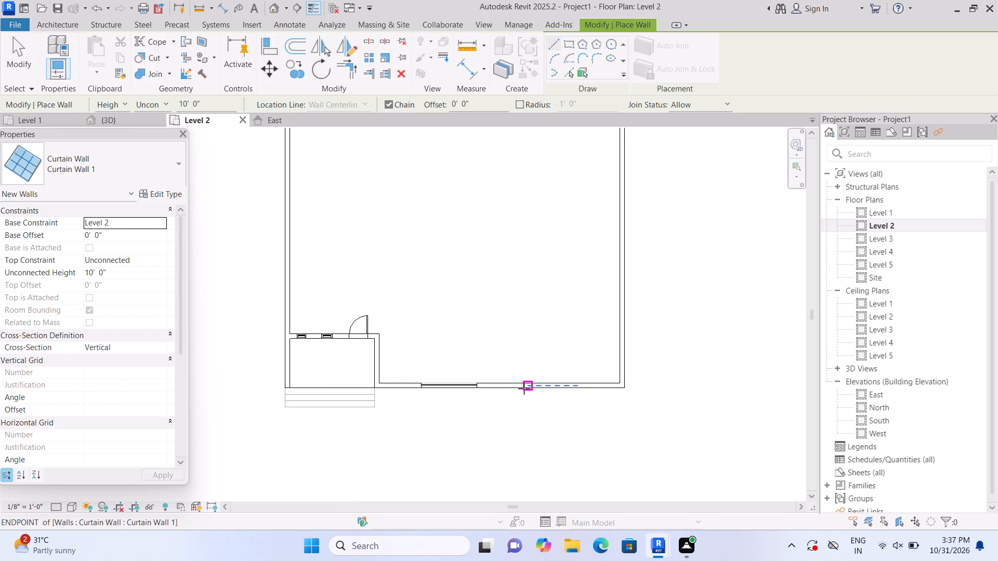
{"action": "scroll", "coordinate": [524, 389], "scroll_direction": "down", "scroll_amount": 1}
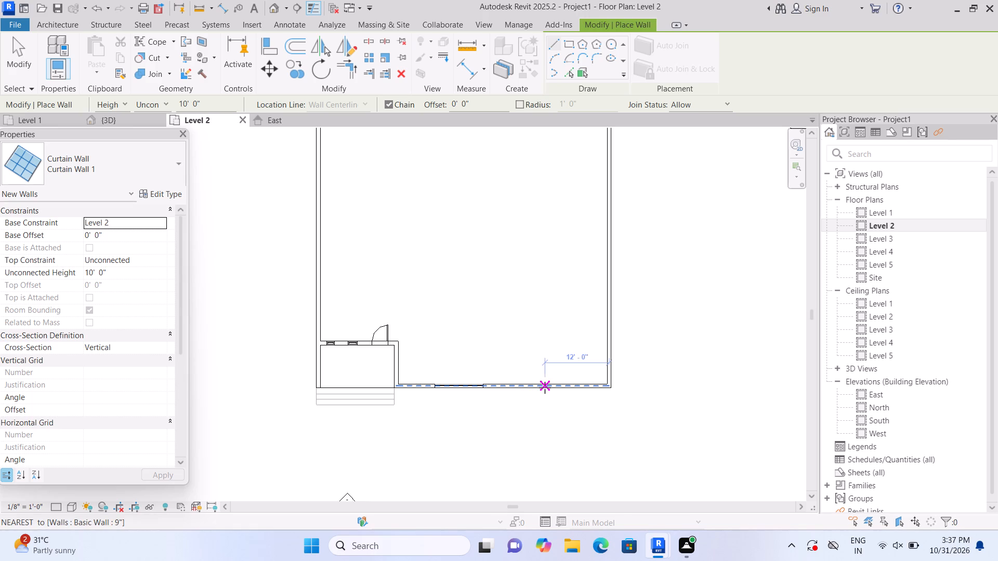
{"action": "left_click", "coordinate": [545, 388]}
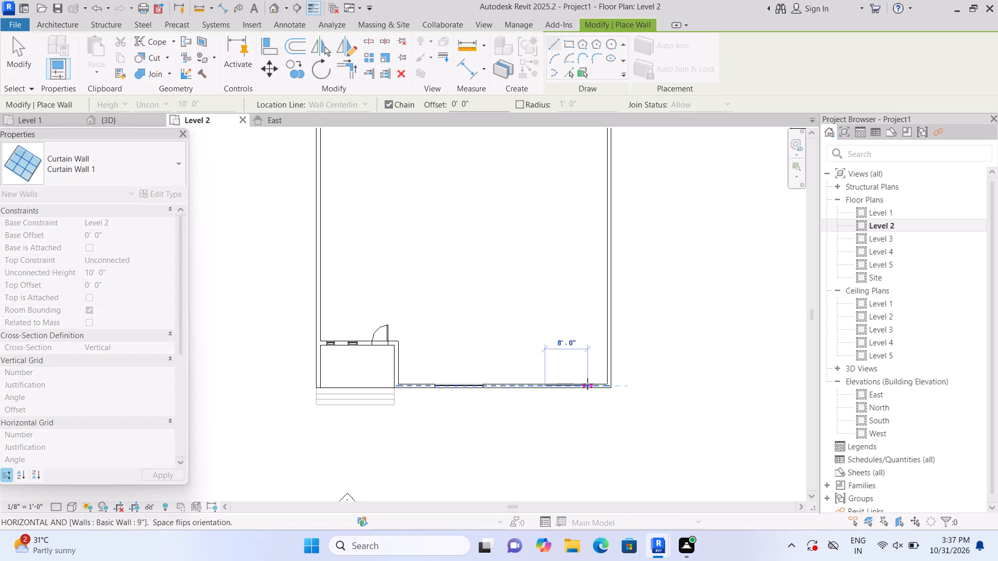
{"action": "left_click", "coordinate": [588, 385]}
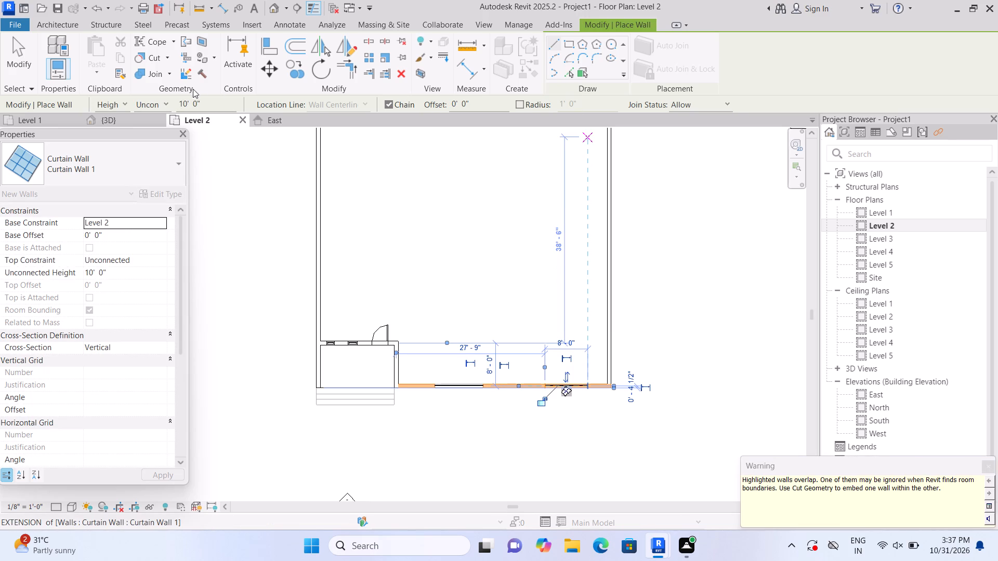
Cut the 9" Level 2 front wall with the curtain wall farther from the entrance.
{"action": "left_click", "coordinate": [169, 56]}
{"action": "left_click", "coordinate": [166, 76]}
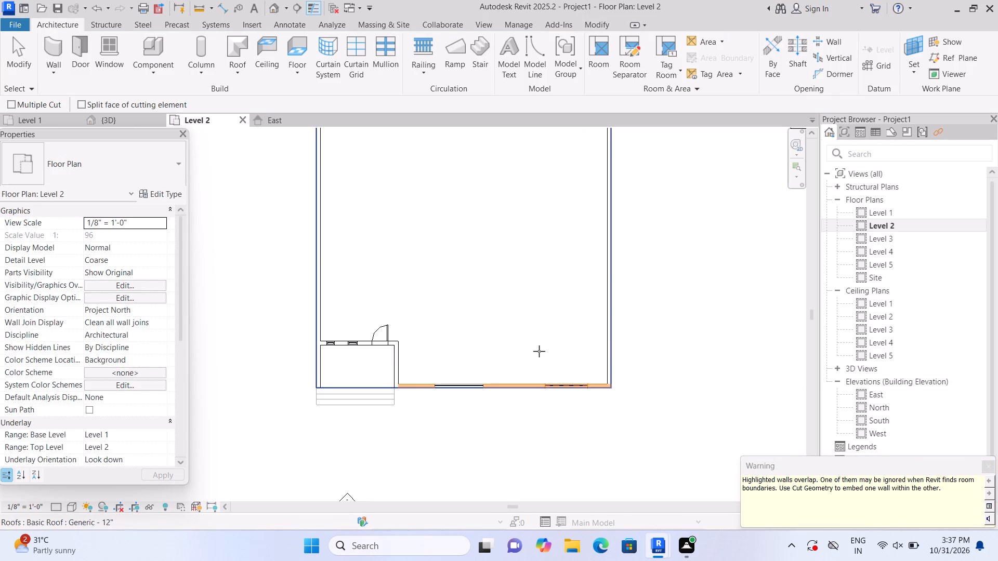
{"action": "left_click", "coordinate": [531, 389]}
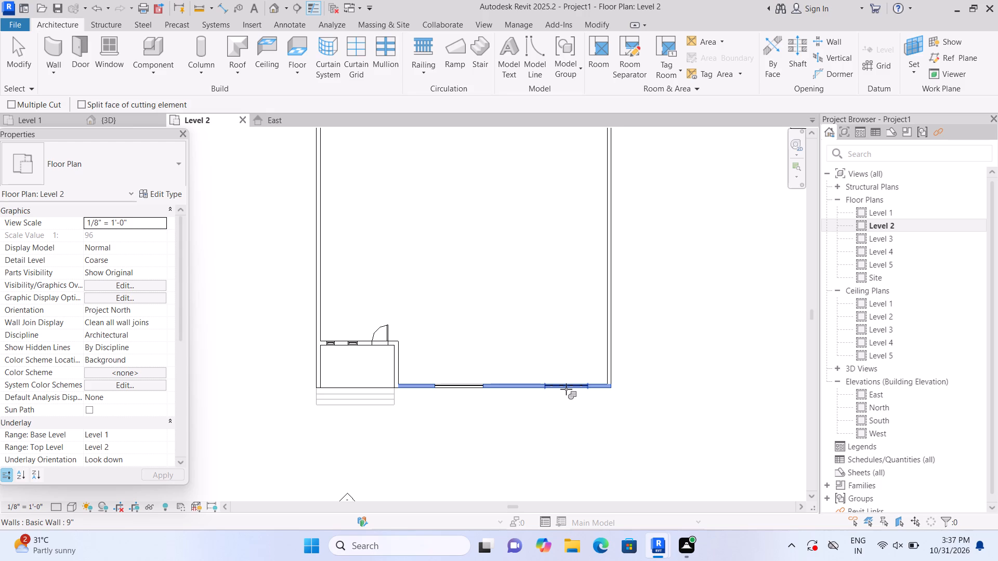
{"action": "left_click", "coordinate": [566, 389]}
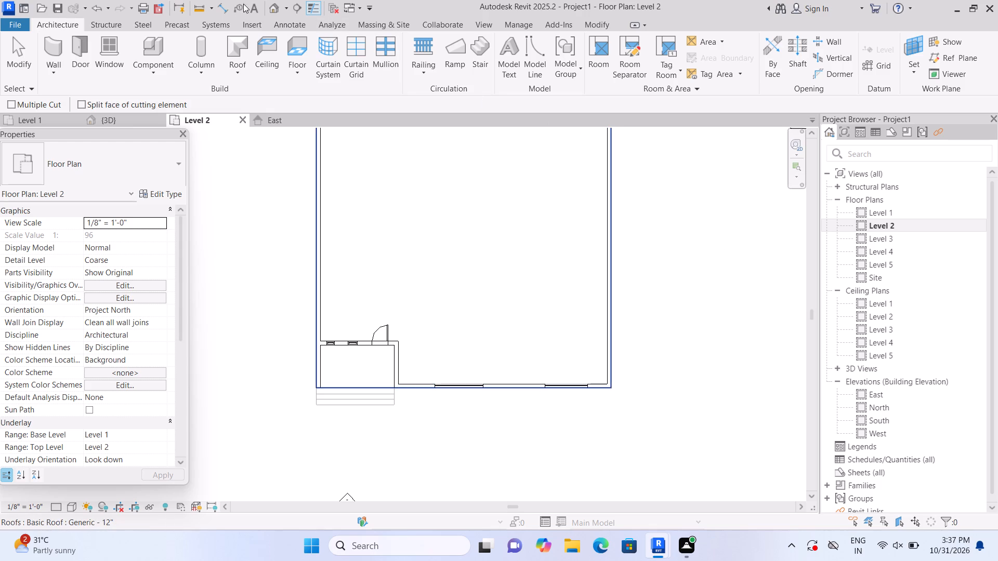
In the 3D view, align both sides of the Level 2 curtain wall nearer the door with the Level 1 window below, 8'-0" wide.
{"action": "left_click", "coordinate": [272, 8]}
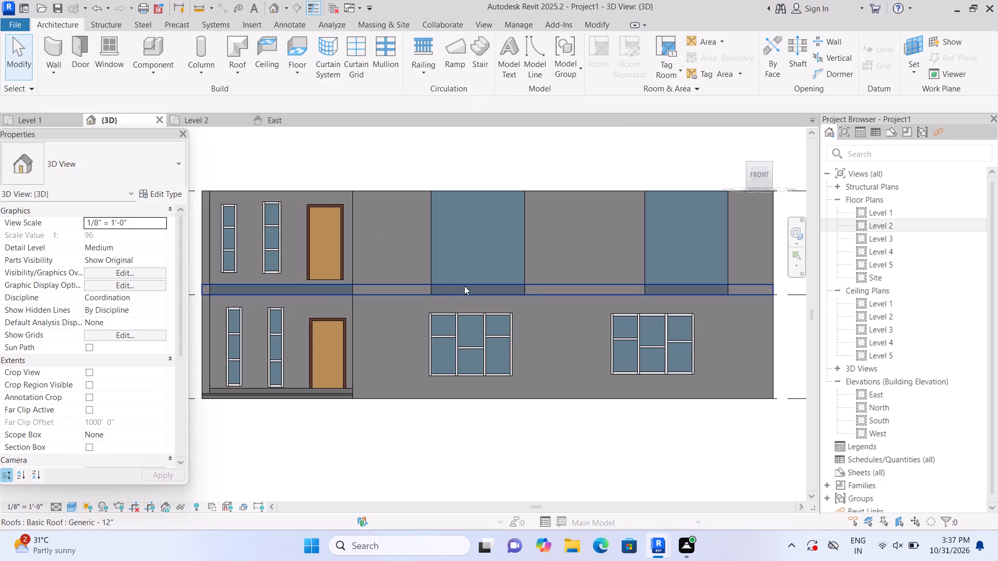
{"action": "scroll", "coordinate": [464, 286], "scroll_direction": "up", "scroll_amount": 1}
{"action": "left_click", "coordinate": [477, 290]}
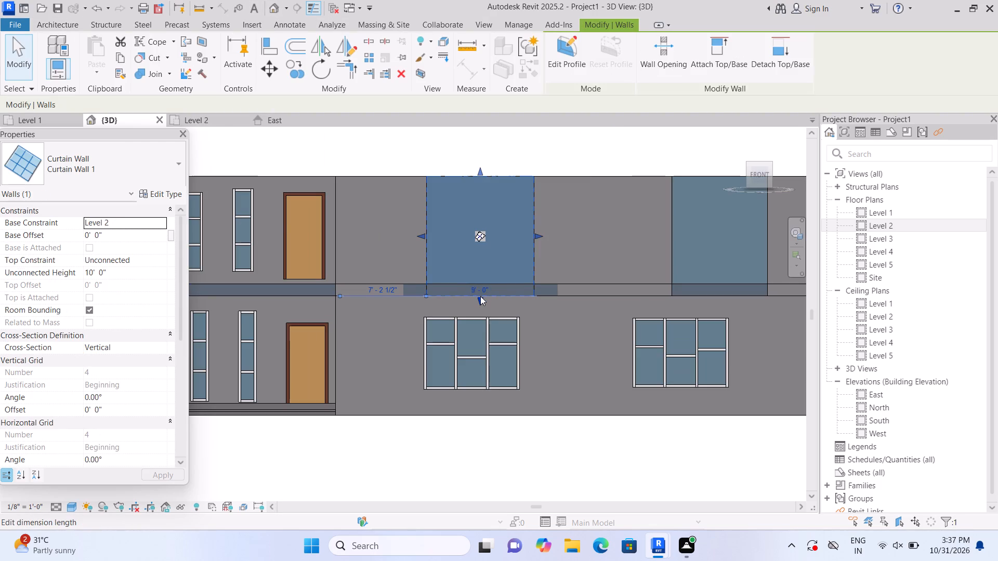
{"action": "middle_click_drag", "start_coordinate": [570, 324], "coordinate": [415, 332]}
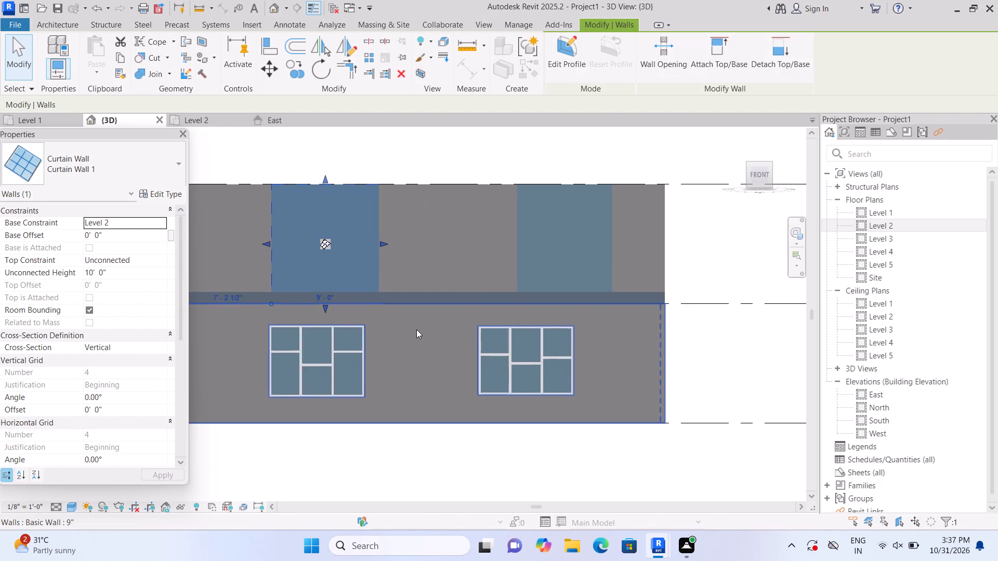
{"action": "middle_click_drag", "start_coordinate": [382, 308], "coordinate": [649, 311]}
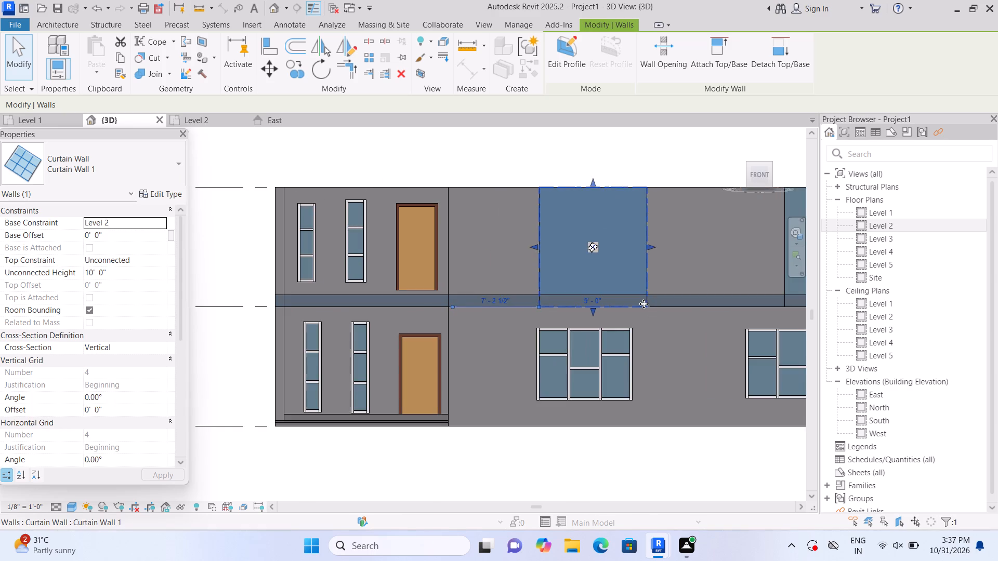
{"action": "scroll", "coordinate": [663, 324], "scroll_direction": "up", "scroll_amount": 1}
{"action": "middle_click_drag", "start_coordinate": [660, 325], "coordinate": [533, 319]}
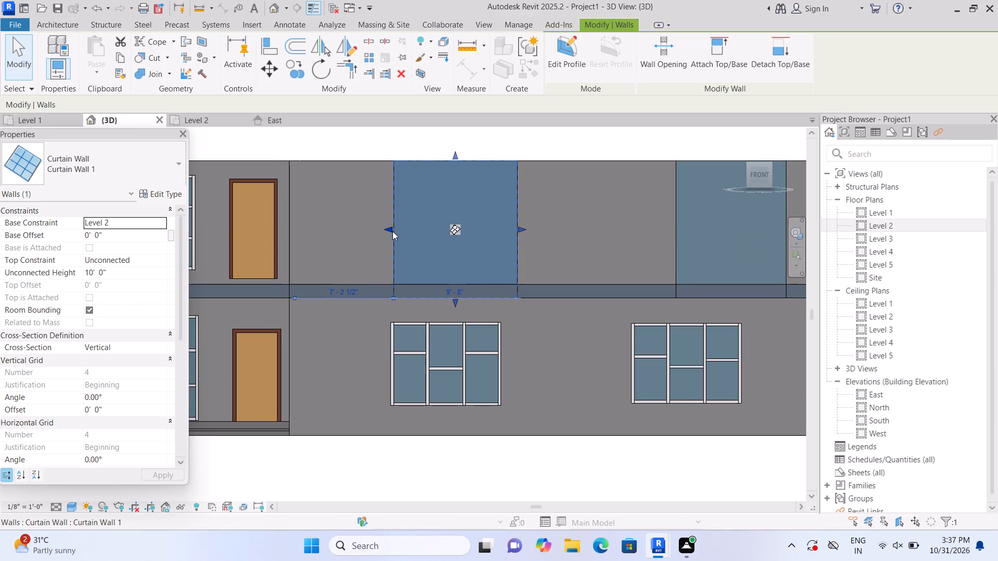
{"action": "left_click", "coordinate": [385, 226]}
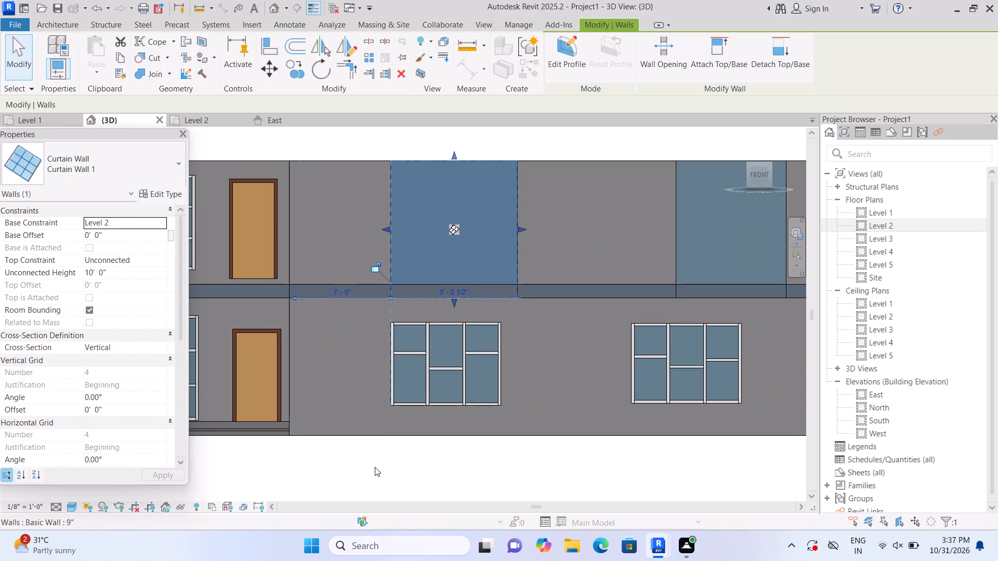
{"action": "left_click", "coordinate": [377, 470]}
{"action": "left_click", "coordinate": [505, 264]}
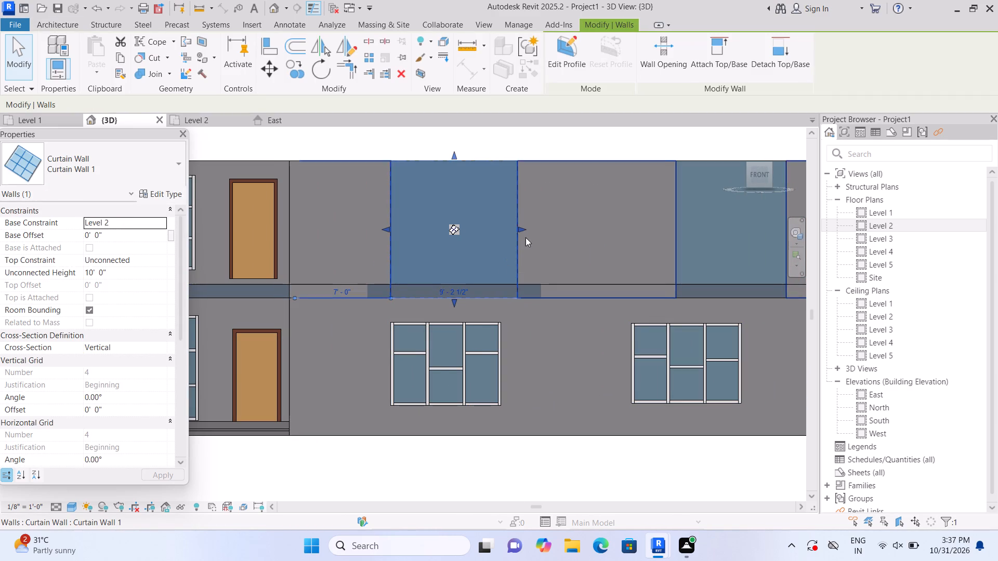
{"action": "left_click_drag", "start_coordinate": [518, 229], "coordinate": [498, 232]}
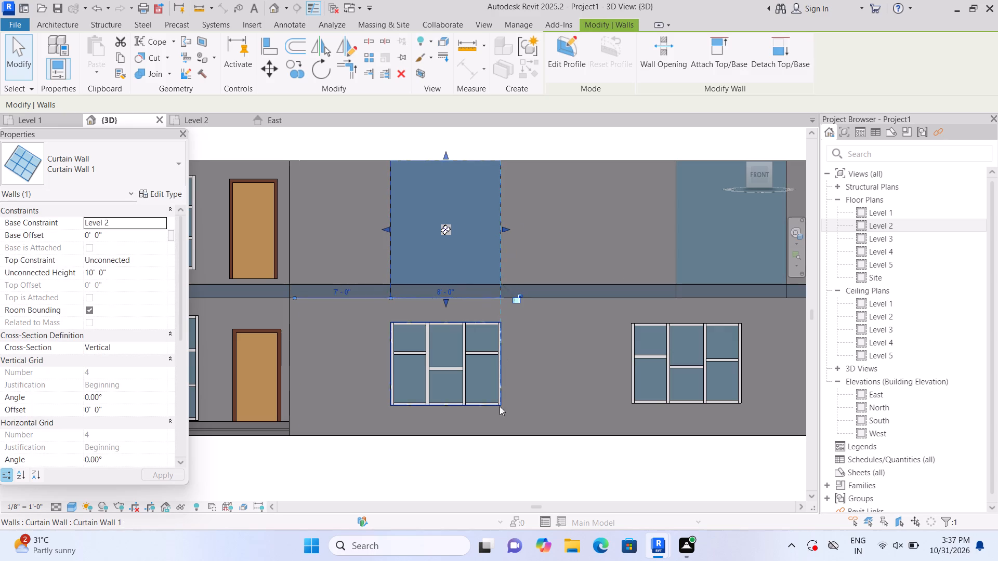
{"action": "left_click", "coordinate": [497, 449]}
Lower the top and raise the base of that Level 2 curtain wall to about 6'-11" high with about 1'-7" base offset.
{"action": "left_click", "coordinate": [453, 198]}
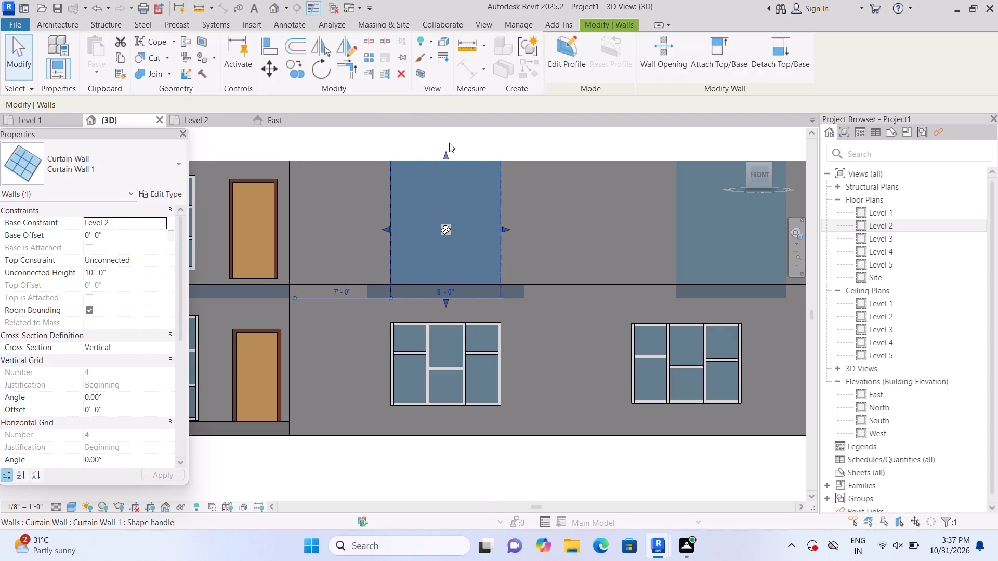
{"action": "left_click_drag", "start_coordinate": [445, 155], "coordinate": [448, 182]}
{"action": "left_click_drag", "start_coordinate": [444, 300], "coordinate": [450, 276]}
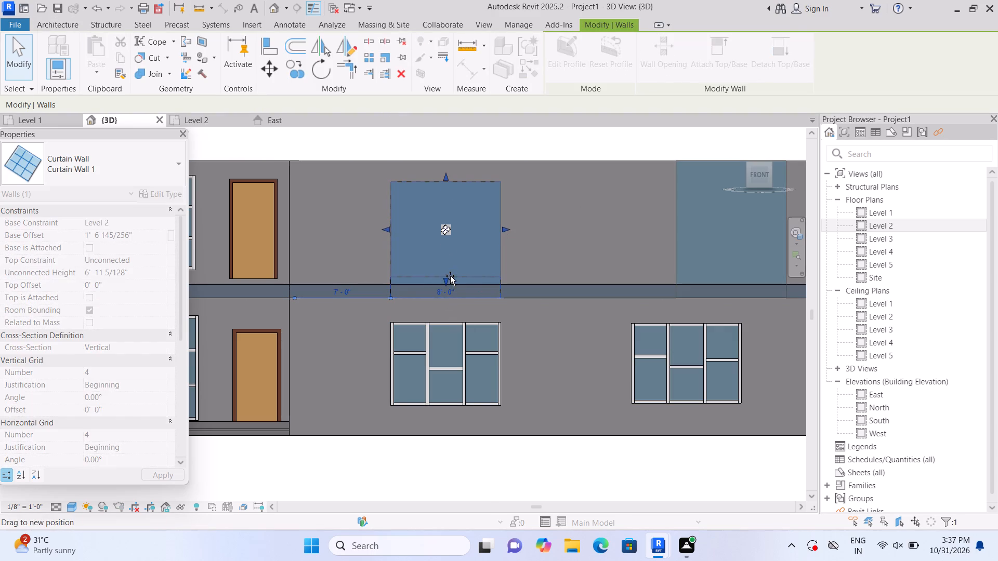
{"action": "left_click_drag", "start_coordinate": [450, 276], "coordinate": [450, 275]}
{"action": "left_click", "coordinate": [450, 275]}
{"action": "double_click", "coordinate": [545, 140]}
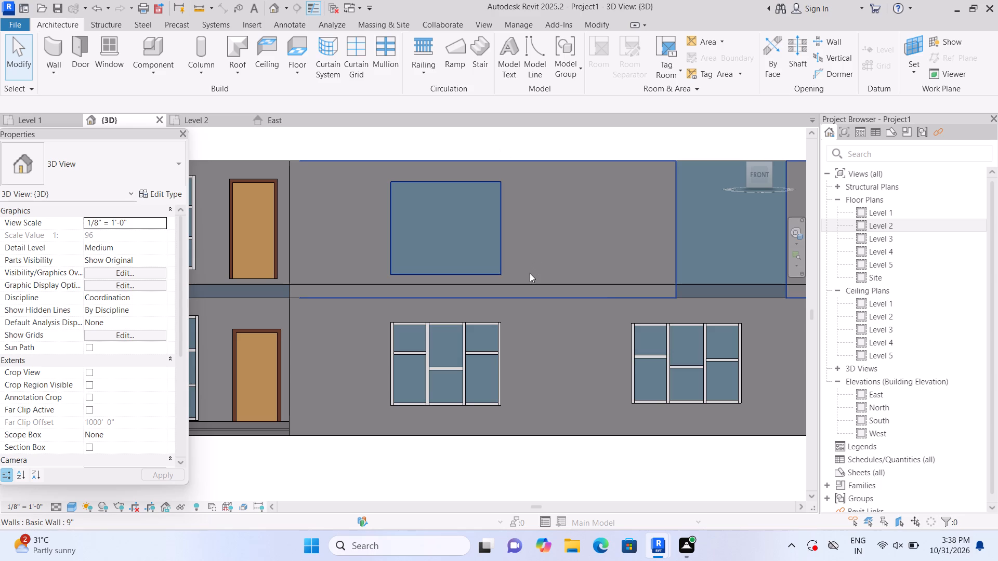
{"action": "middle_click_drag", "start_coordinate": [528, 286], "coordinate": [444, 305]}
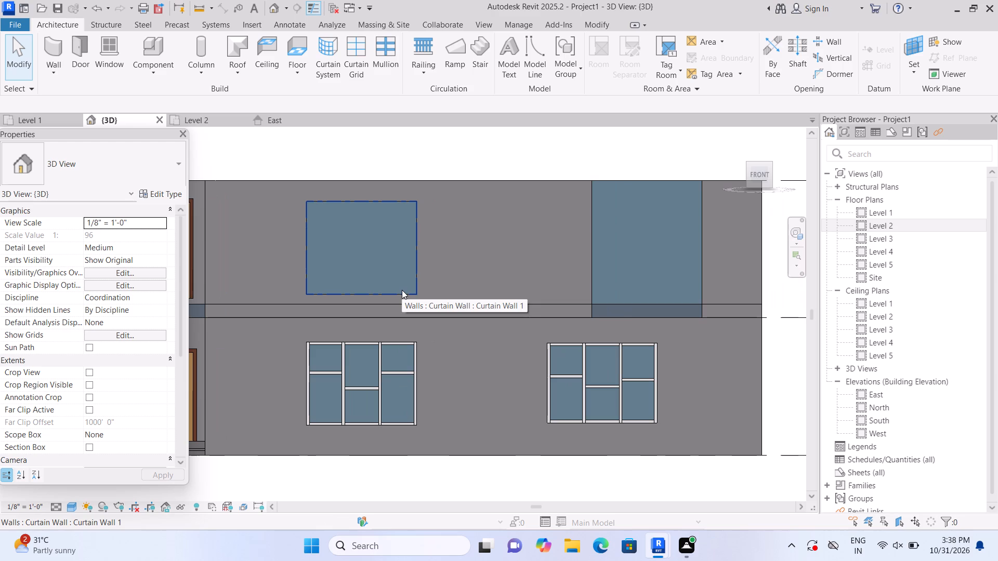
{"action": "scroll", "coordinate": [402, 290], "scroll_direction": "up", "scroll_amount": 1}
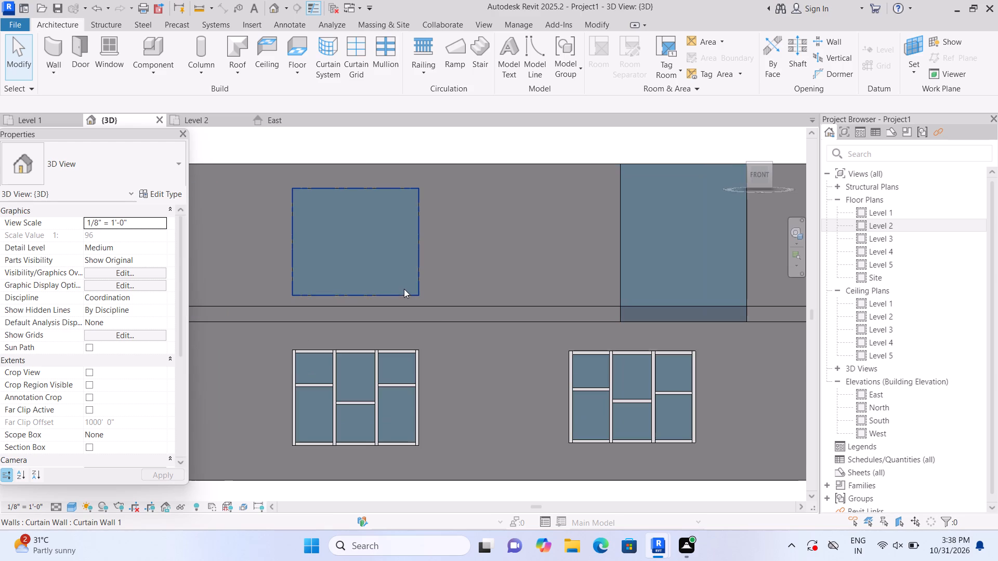
Lower the top of the Level 2 curtain wall nearer the door to about 6'-0" high.
{"action": "left_click", "coordinate": [404, 289]}
{"action": "left_click_drag", "start_coordinate": [354, 183], "coordinate": [354, 189]}
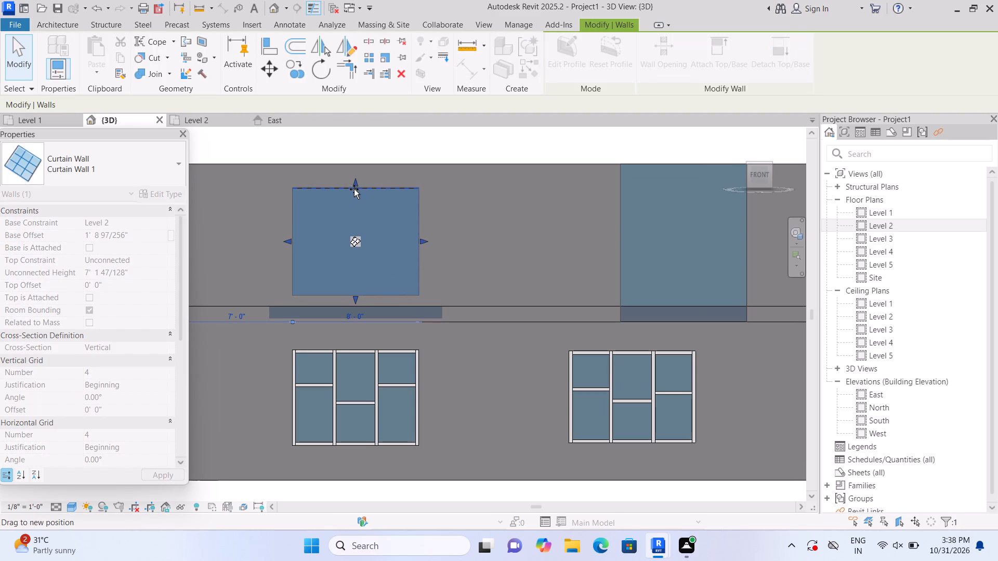
{"action": "left_click_drag", "start_coordinate": [354, 189], "coordinate": [355, 201]}
{"action": "left_click", "coordinate": [395, 140]}
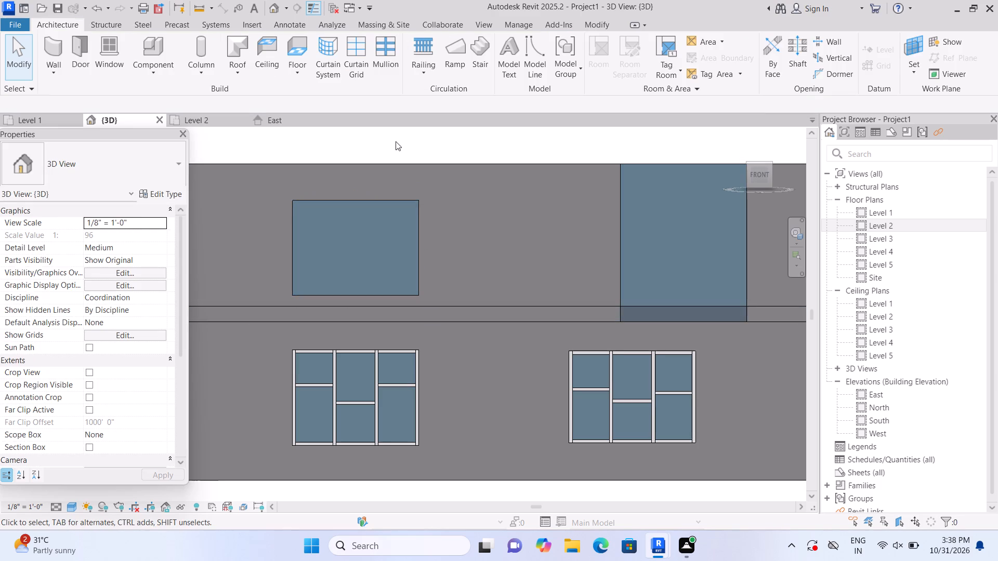
Widen the Level 2 curtain wall farther from the door to 8'-6" by extending its side toward the building corner.
{"action": "middle_click_drag", "start_coordinate": [433, 321], "coordinate": [379, 329]}
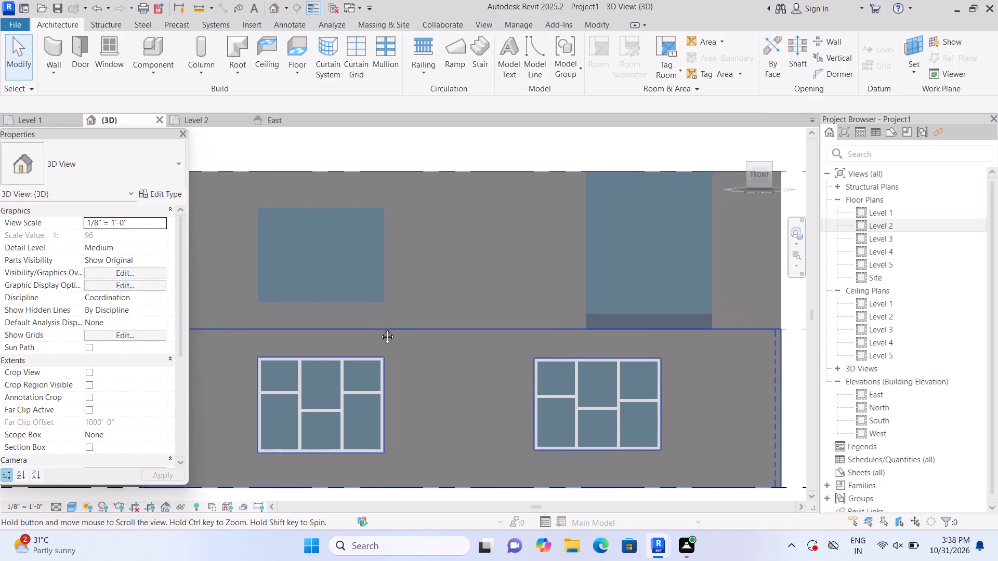
{"action": "middle_click_drag", "start_coordinate": [379, 329], "coordinate": [289, 311]}
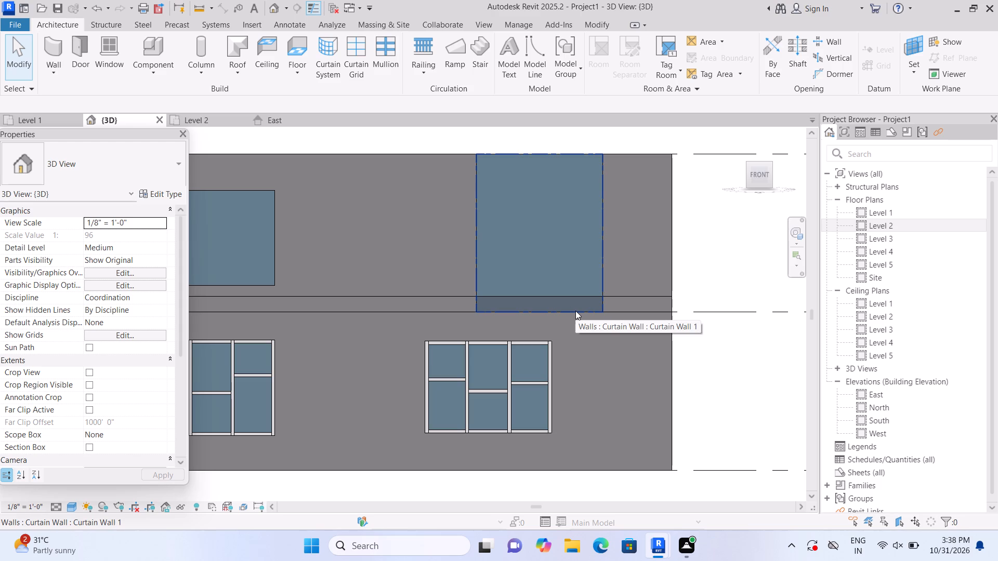
{"action": "left_click", "coordinate": [579, 304]}
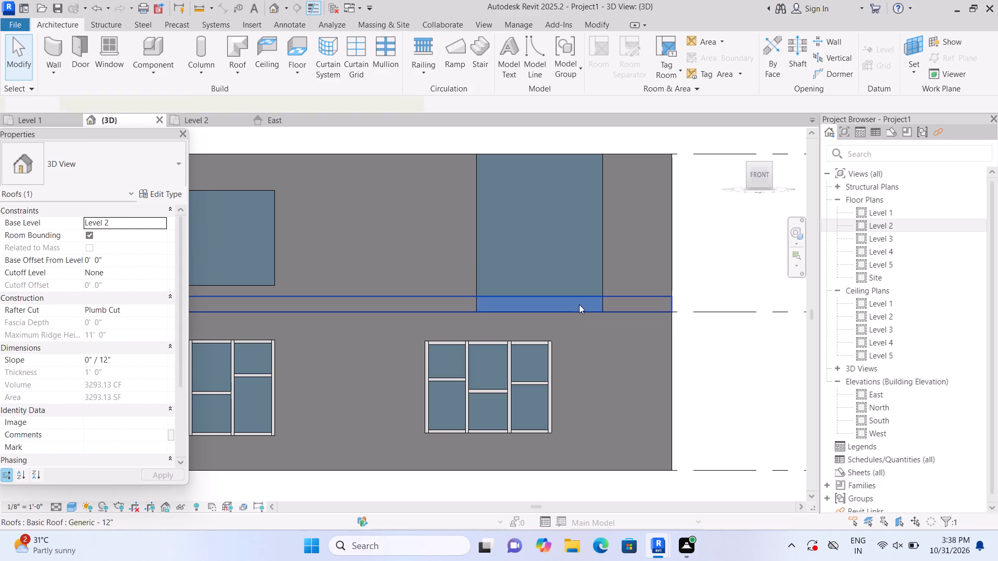
{"action": "left_click", "coordinate": [591, 237]}
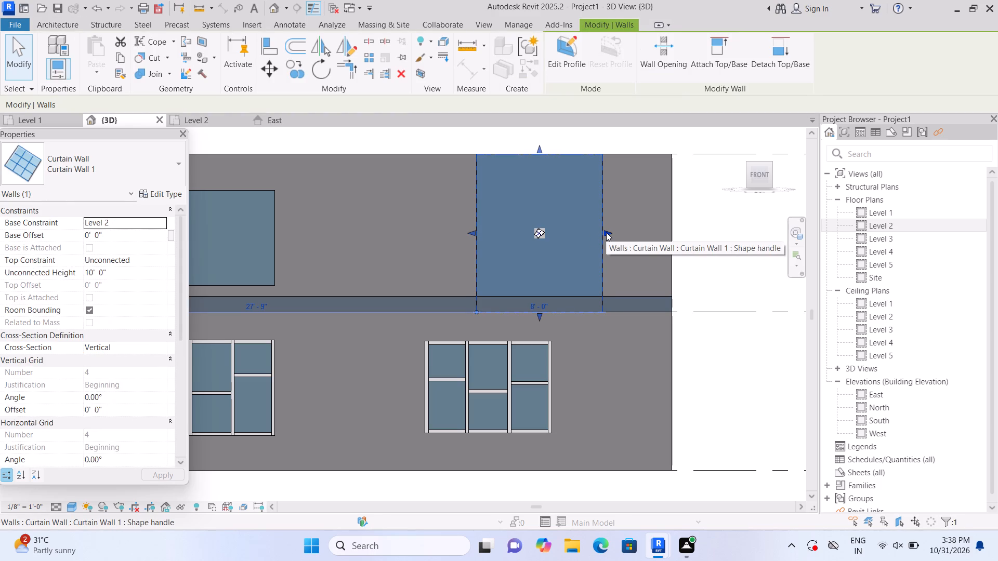
{"action": "left_click_drag", "start_coordinate": [606, 232], "coordinate": [612, 236]}
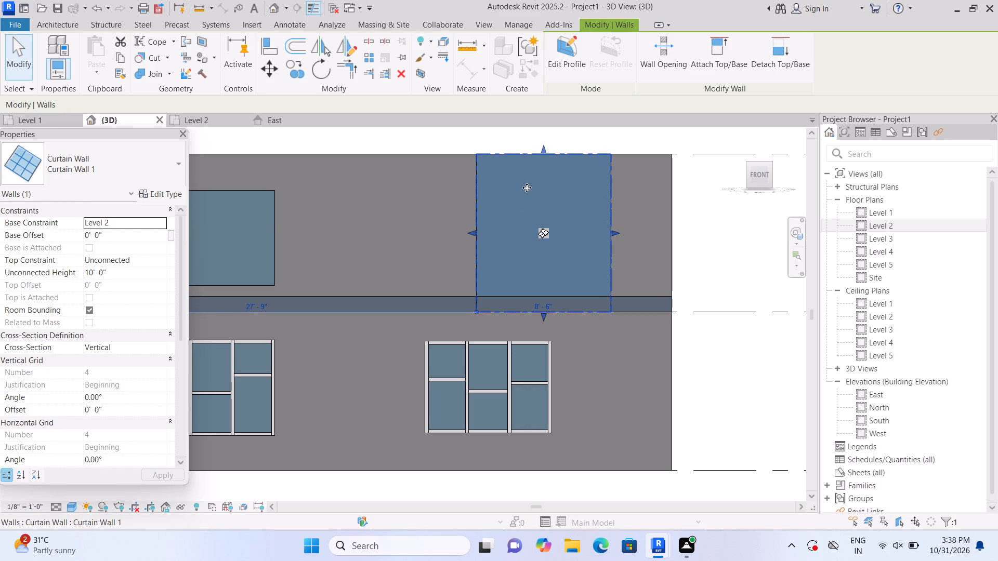
Lower the top and raise the base of that curtain wall to about 5'-9" high with about 1'-8 1/2" base offset.
{"action": "left_click_drag", "start_coordinate": [542, 149], "coordinate": [548, 176]}
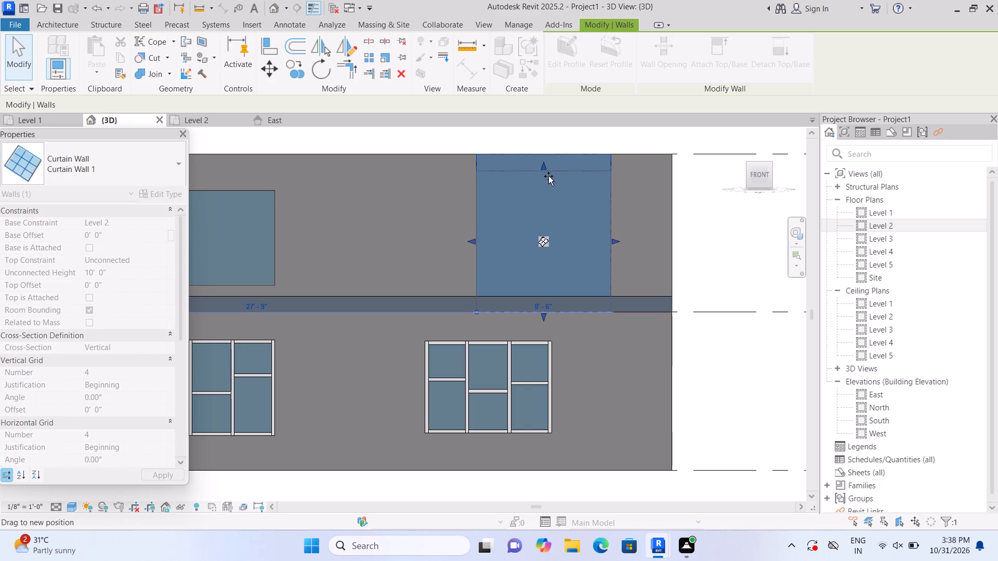
{"action": "left_click_drag", "start_coordinate": [548, 176], "coordinate": [549, 178]}
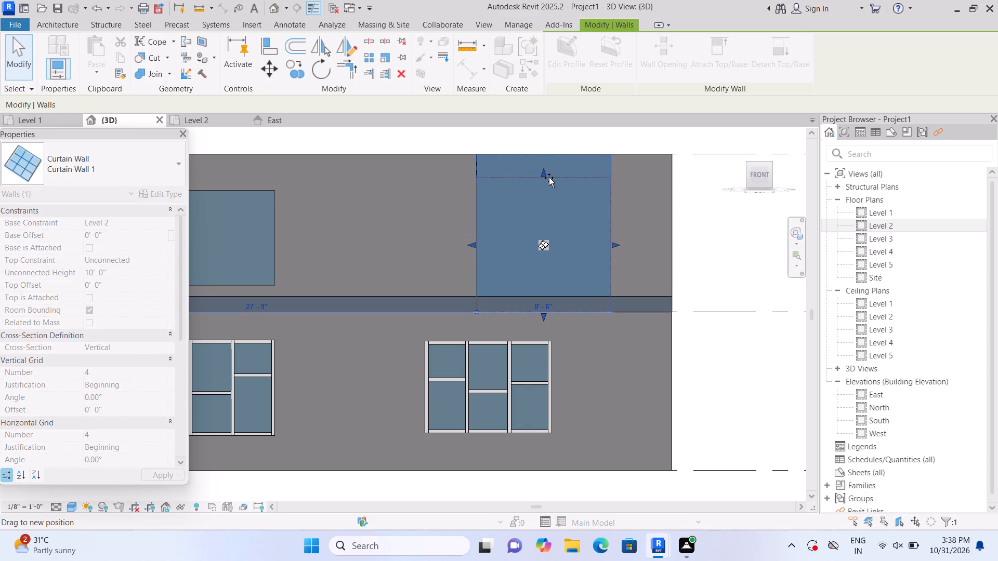
{"action": "left_click_drag", "start_coordinate": [549, 178], "coordinate": [552, 195]}
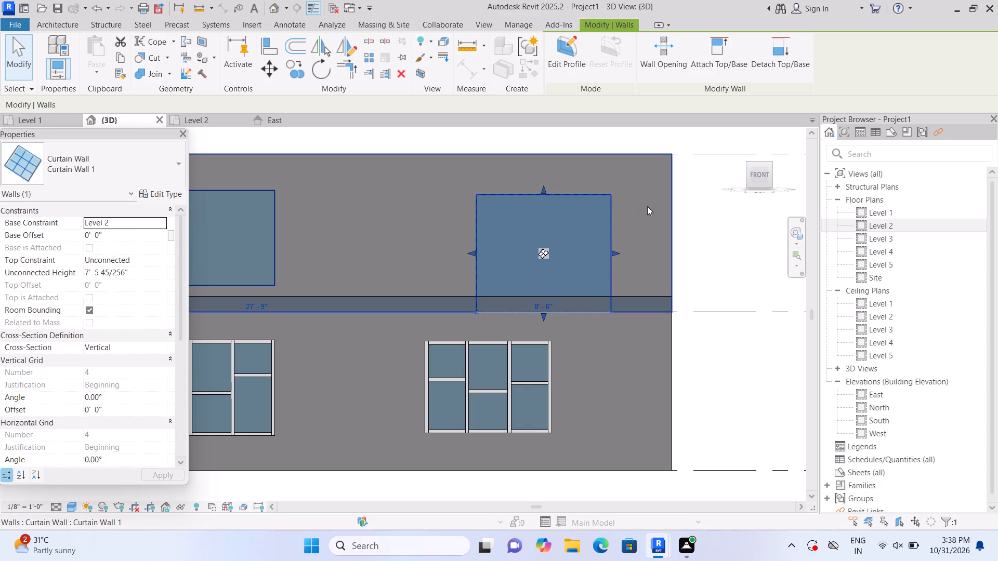
{"action": "left_click", "coordinate": [724, 214]}
{"action": "left_click", "coordinate": [598, 287]}
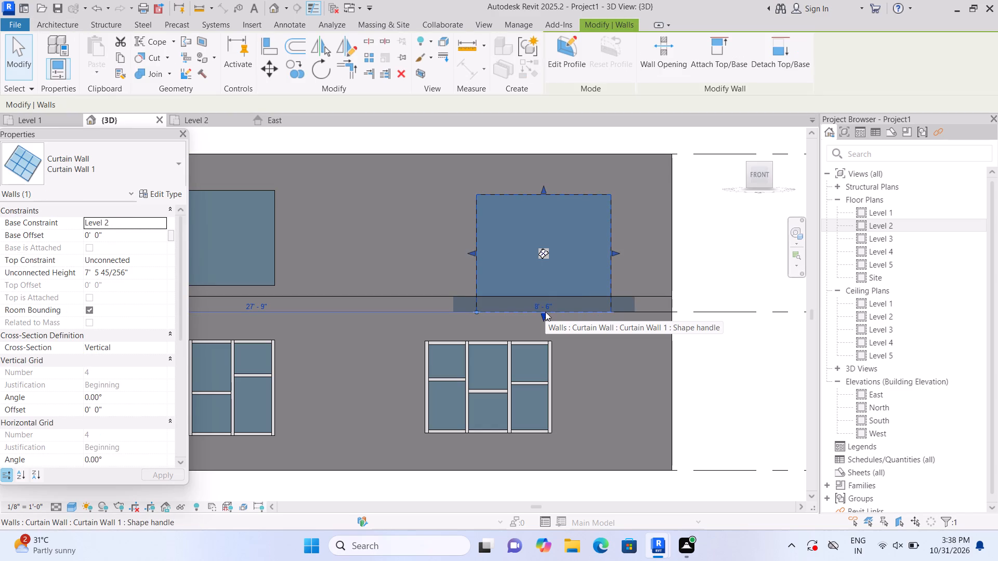
{"action": "left_click_drag", "start_coordinate": [544, 315], "coordinate": [550, 291]}
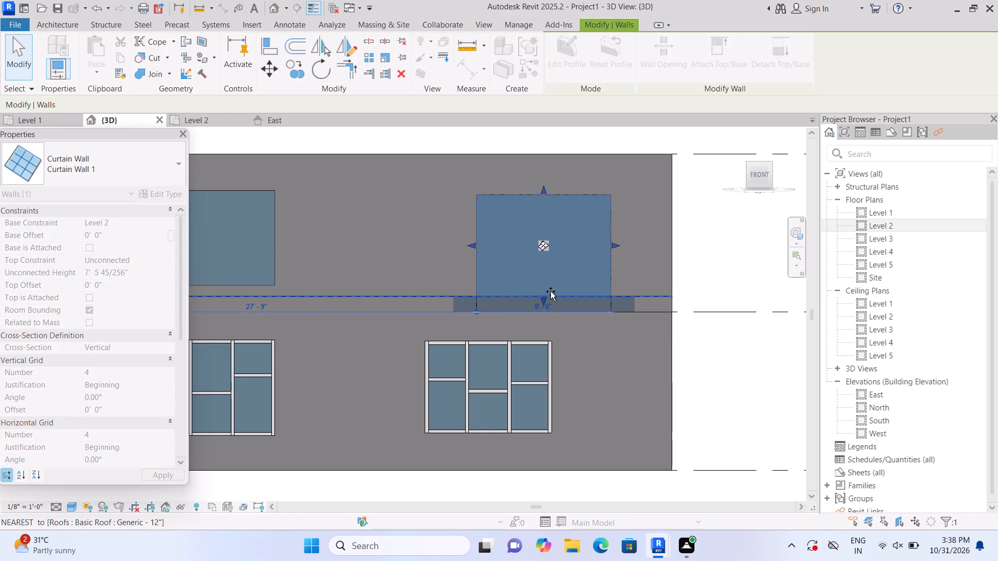
{"action": "left_click_drag", "start_coordinate": [550, 291], "coordinate": [551, 289]}
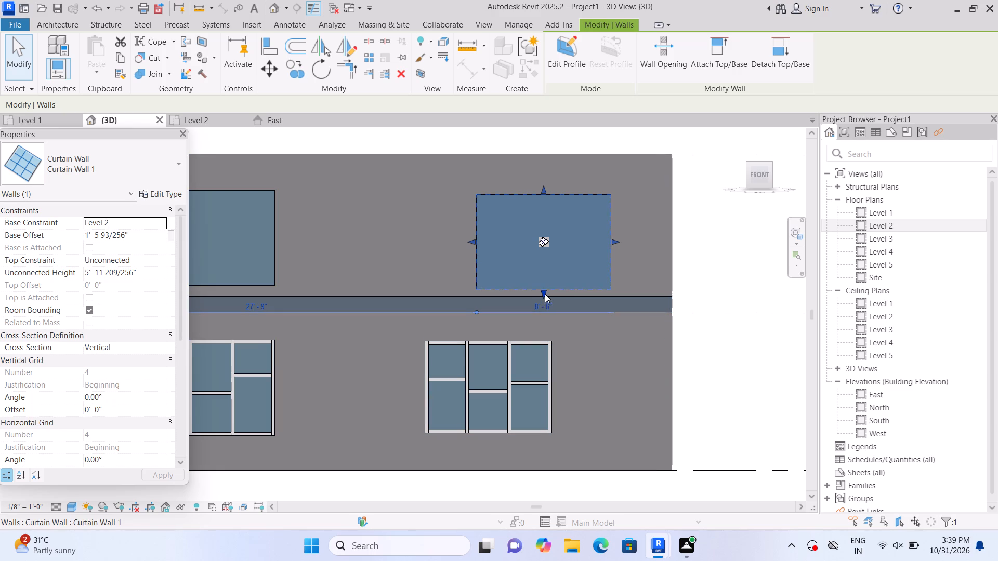
{"action": "left_click_drag", "start_coordinate": [543, 291], "coordinate": [544, 285]}
{"action": "left_click", "coordinate": [728, 274]}
Raise the top of the same curtain wall to about 6'-5" high.
{"action": "left_click", "coordinate": [544, 255]}
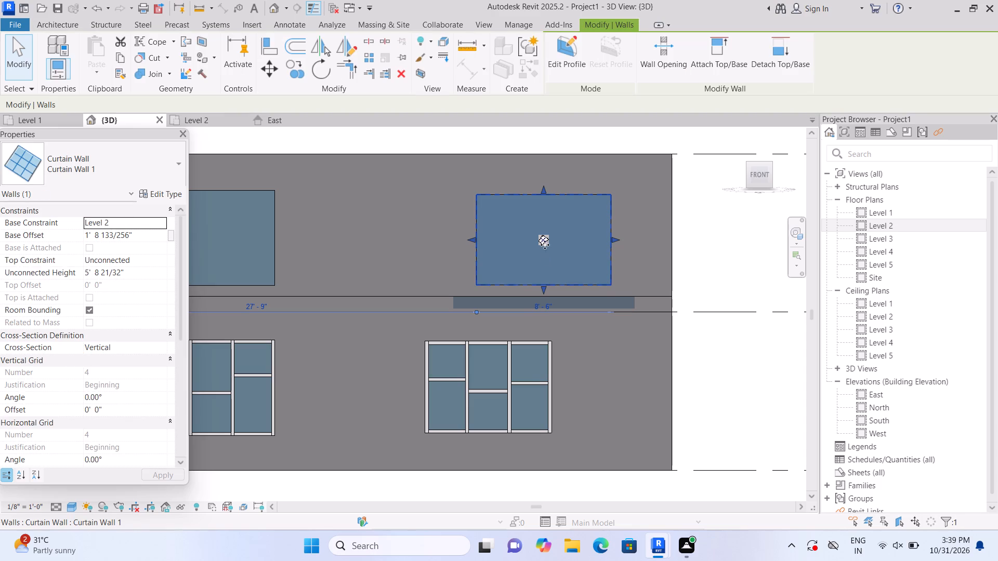
{"action": "scroll", "coordinate": [541, 242], "scroll_direction": "up", "scroll_amount": 1}
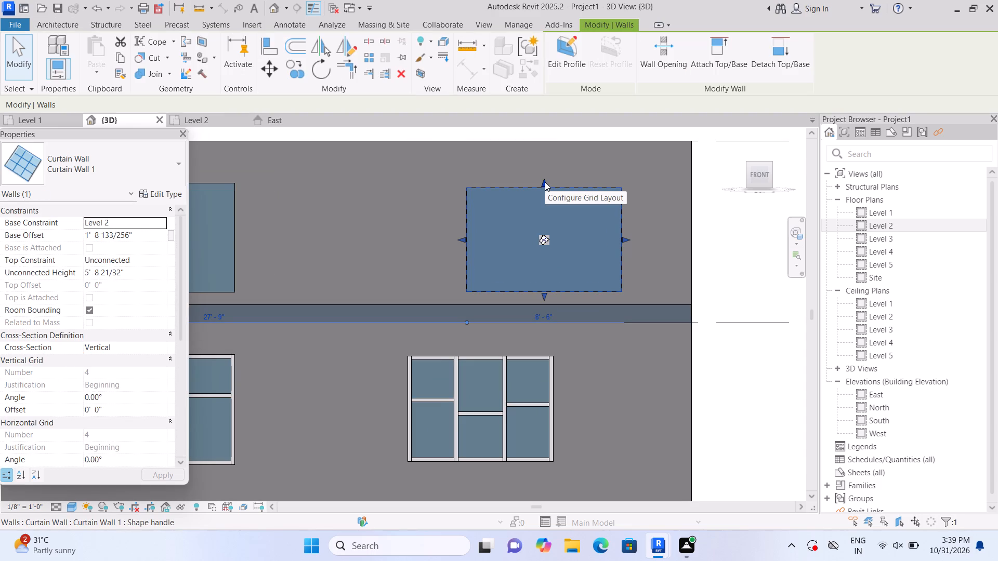
{"action": "left_click", "coordinate": [544, 182]}
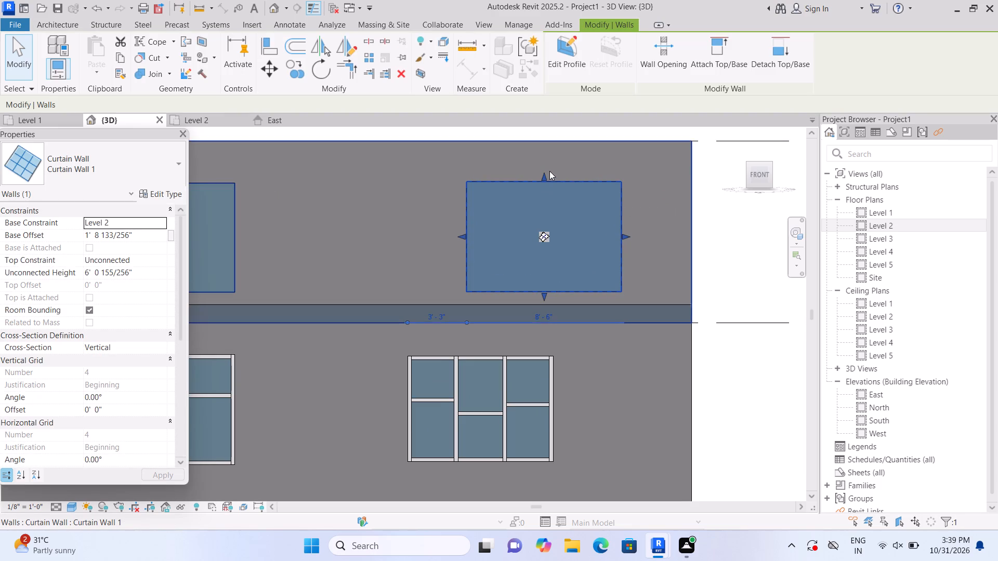
{"action": "left_click", "coordinate": [546, 175]}
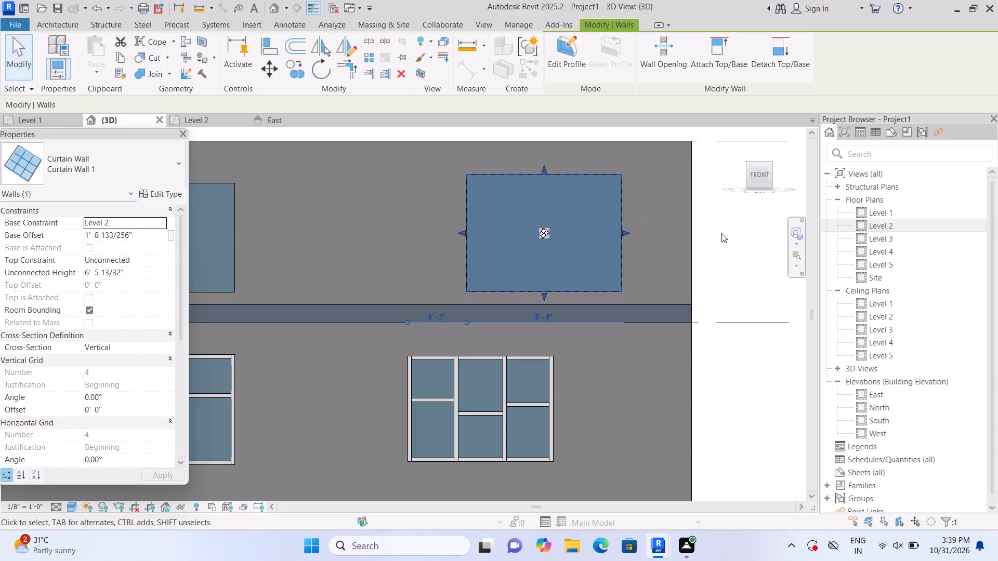
{"action": "left_click", "coordinate": [736, 244]}
{"action": "scroll", "coordinate": [737, 245], "scroll_direction": "down", "scroll_amount": 2}
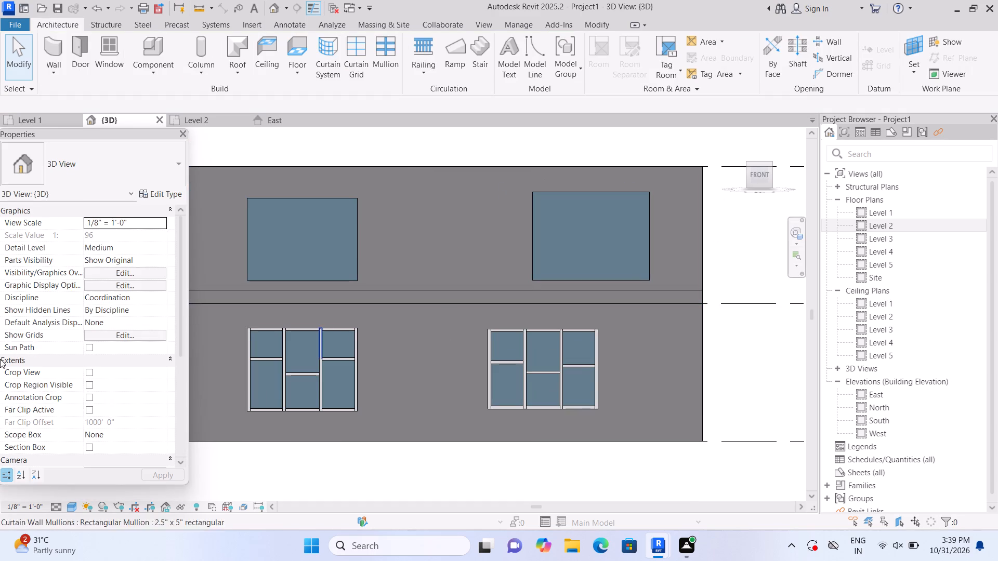
Add two full-height vertical curtain grid lines to each Level 2 front curtain wall, dividing each into equal thirds.
{"action": "left_click", "coordinate": [352, 64]}
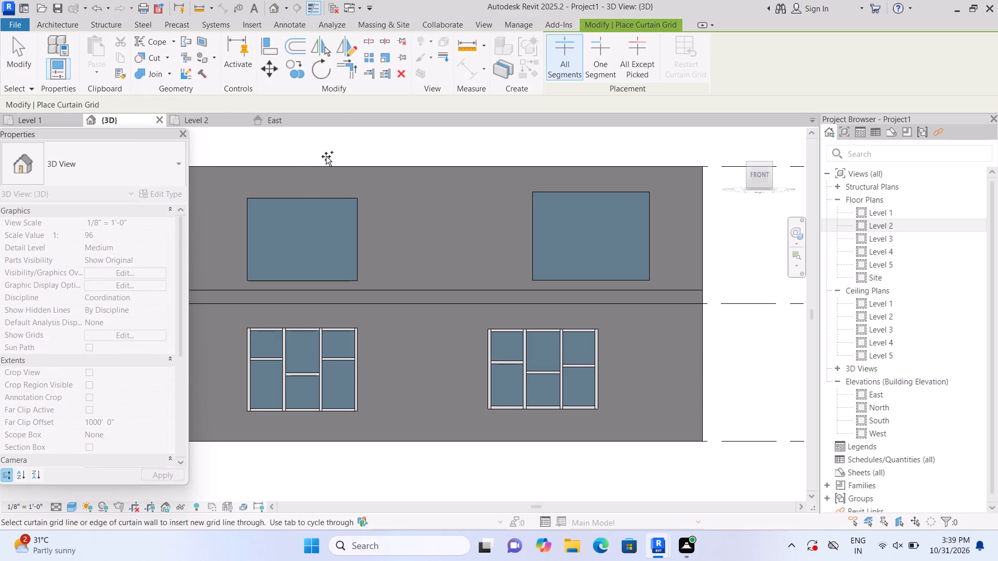
{"action": "left_click", "coordinate": [277, 205]}
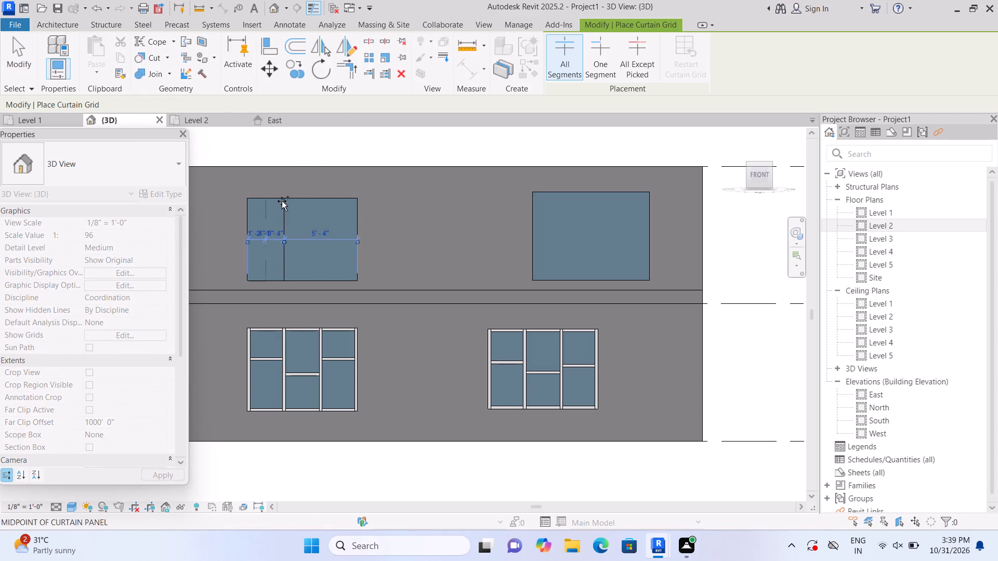
{"action": "left_click", "coordinate": [326, 194]}
{"action": "key", "text": "Escape"}
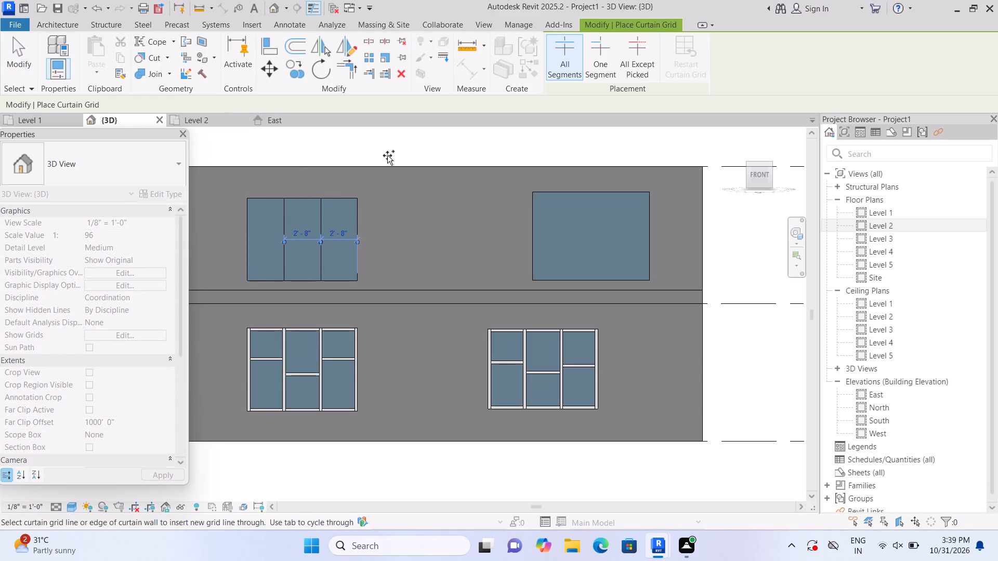
{"action": "left_click", "coordinate": [569, 195]}
{"action": "left_click", "coordinate": [609, 190]}
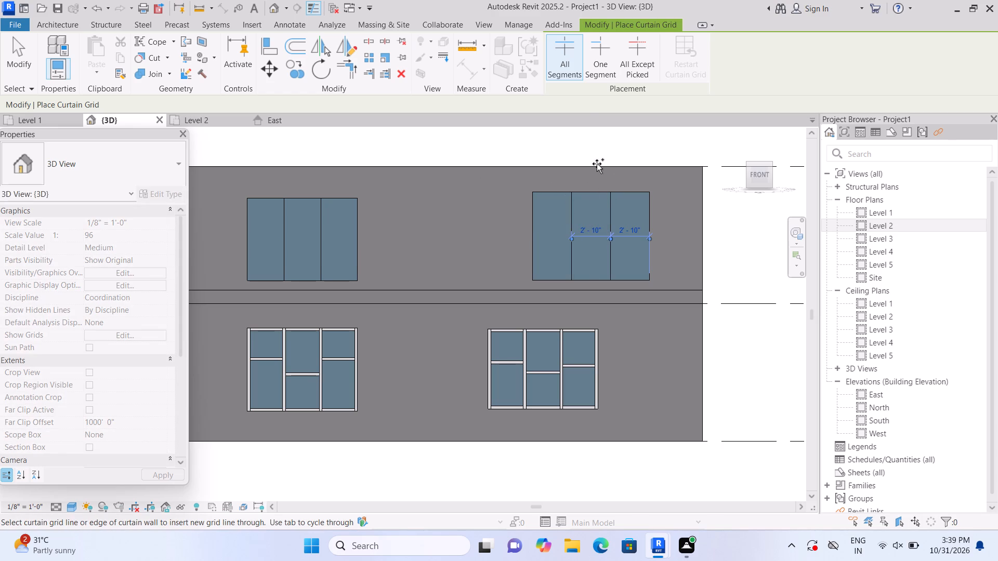
Add one-segment horizontal grids to the door-side curtain wall: middle panel at midpoint, door-side panel one-third down, remaining panel slightly lower than one-third.
{"action": "left_click", "coordinate": [605, 71]}
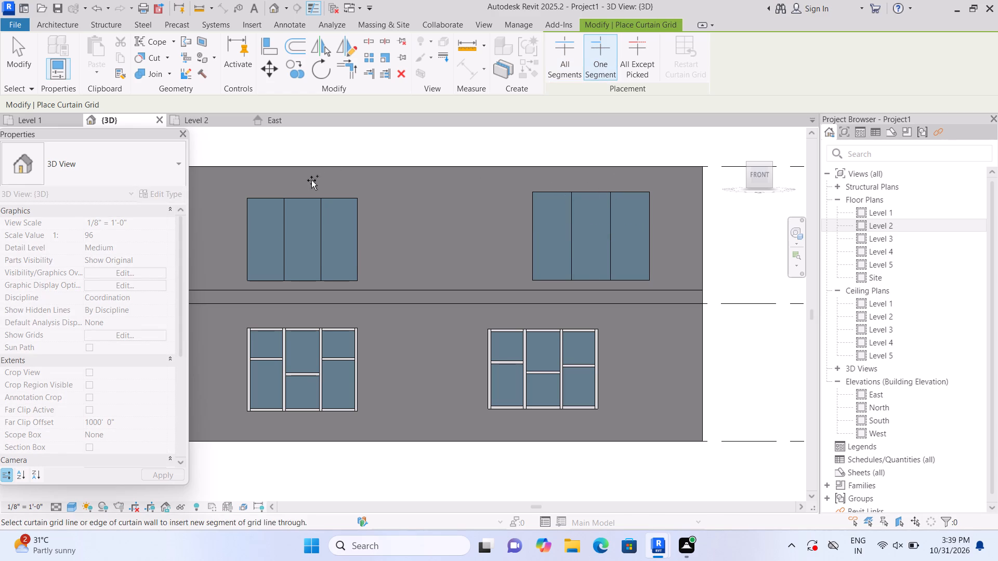
{"action": "scroll", "coordinate": [277, 217], "scroll_direction": "up", "scroll_amount": 2}
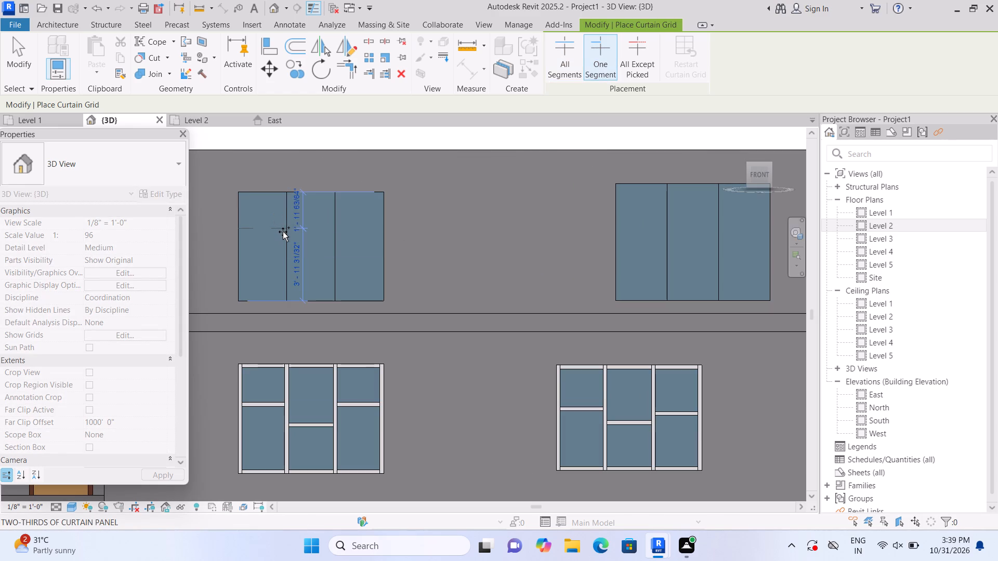
{"action": "scroll", "coordinate": [285, 235], "scroll_direction": "up", "scroll_amount": 2}
{"action": "scroll", "coordinate": [285, 235], "scroll_direction": "down", "scroll_amount": 2}
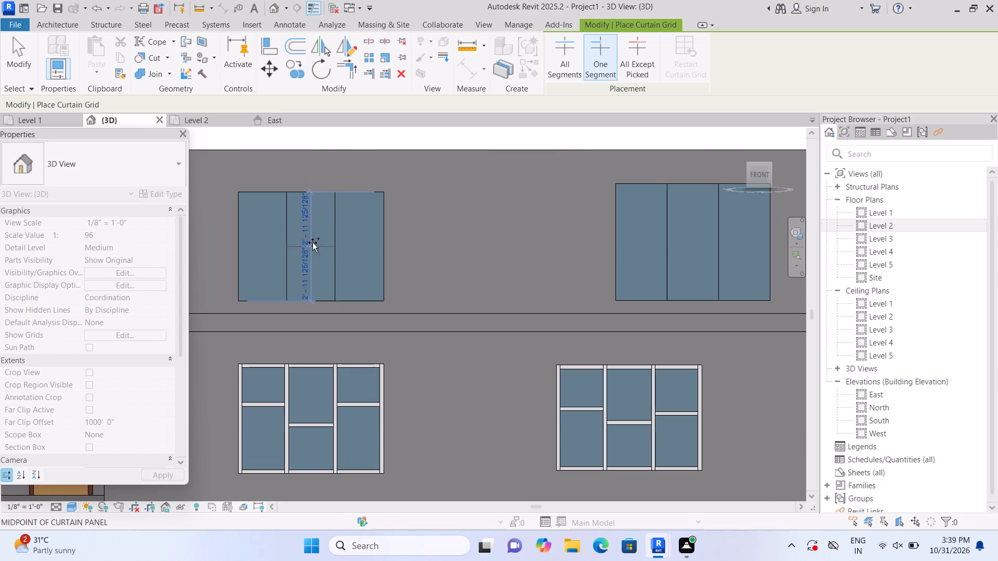
{"action": "left_click", "coordinate": [312, 241]}
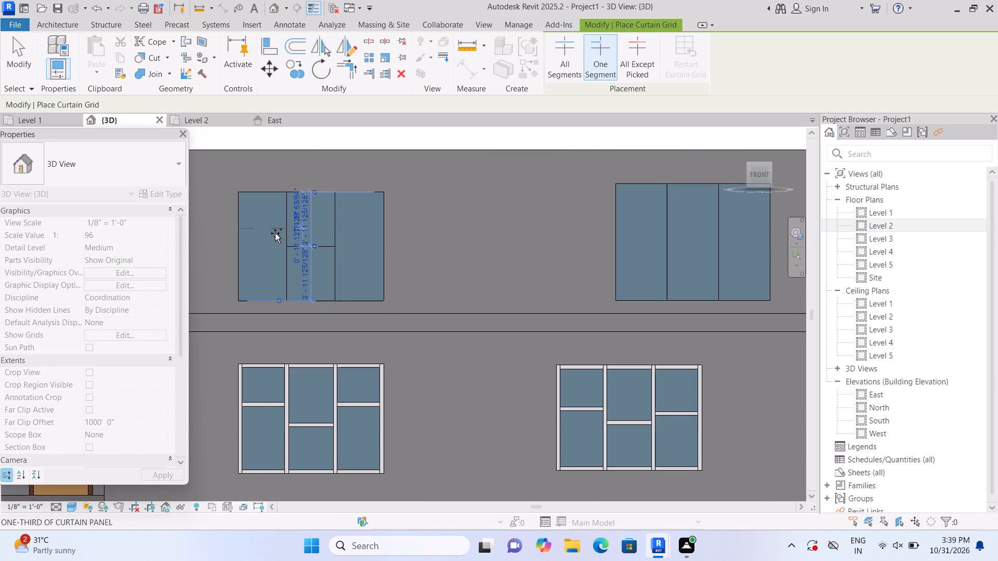
{"action": "left_click", "coordinate": [275, 234]}
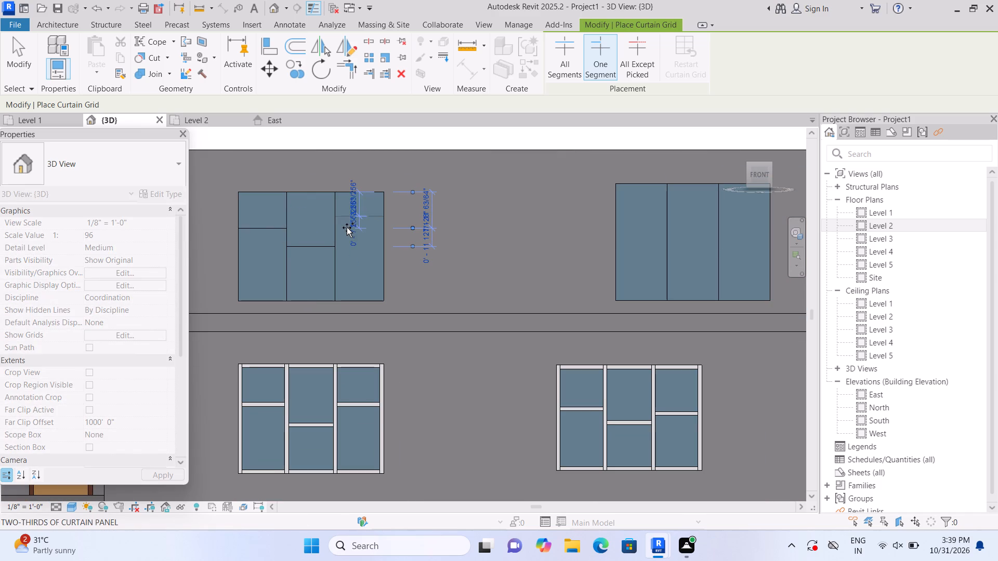
{"action": "scroll", "coordinate": [348, 231], "scroll_direction": "up", "scroll_amount": 2}
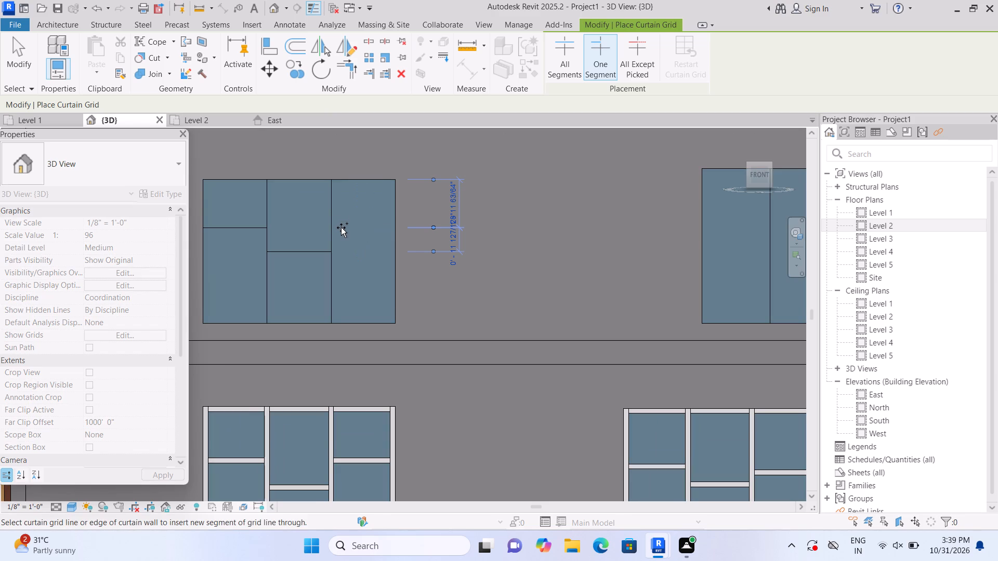
{"action": "scroll", "coordinate": [335, 228], "scroll_direction": "up", "scroll_amount": 1}
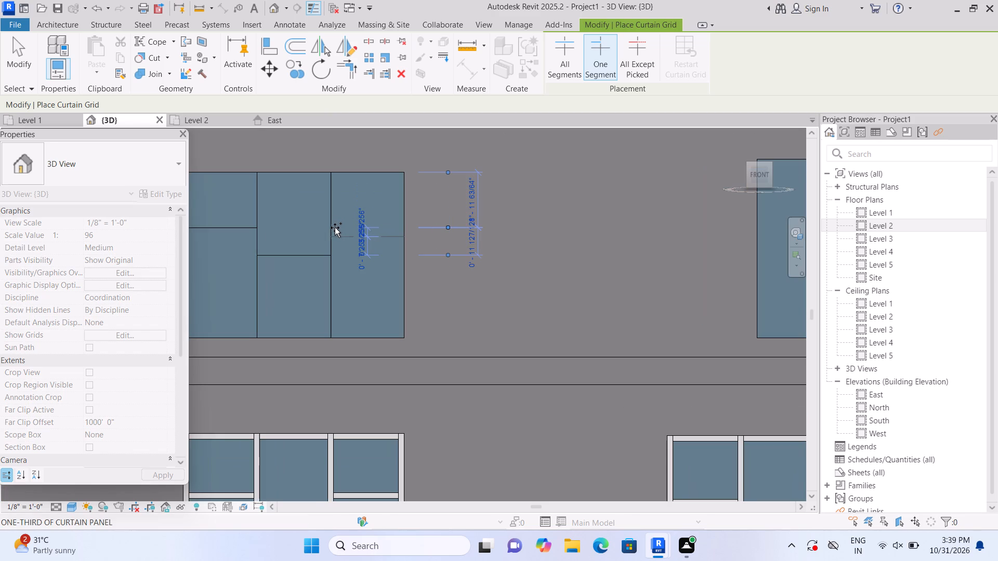
{"action": "left_click", "coordinate": [335, 226]}
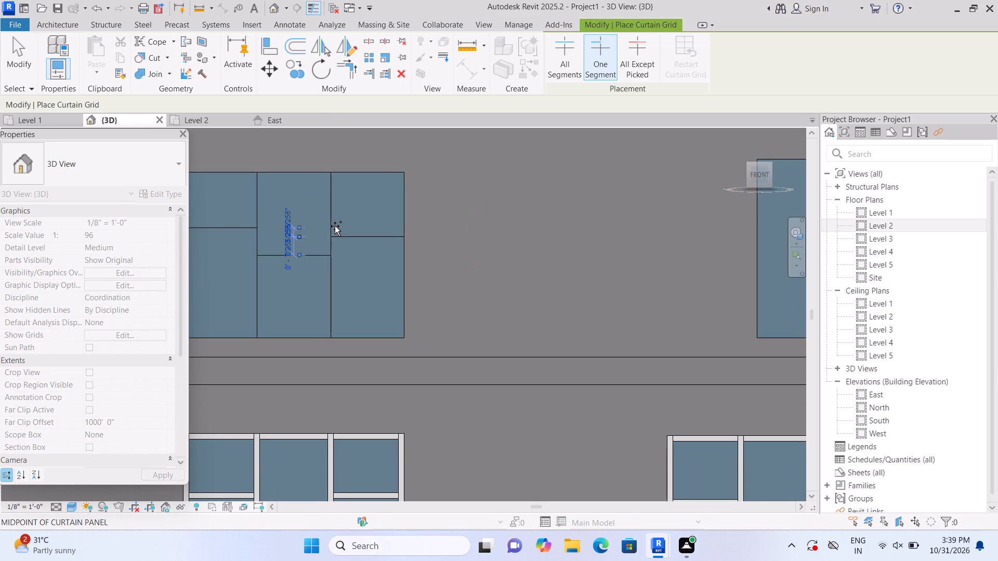
{"action": "scroll", "coordinate": [457, 236], "scroll_direction": "down", "scroll_amount": 5}
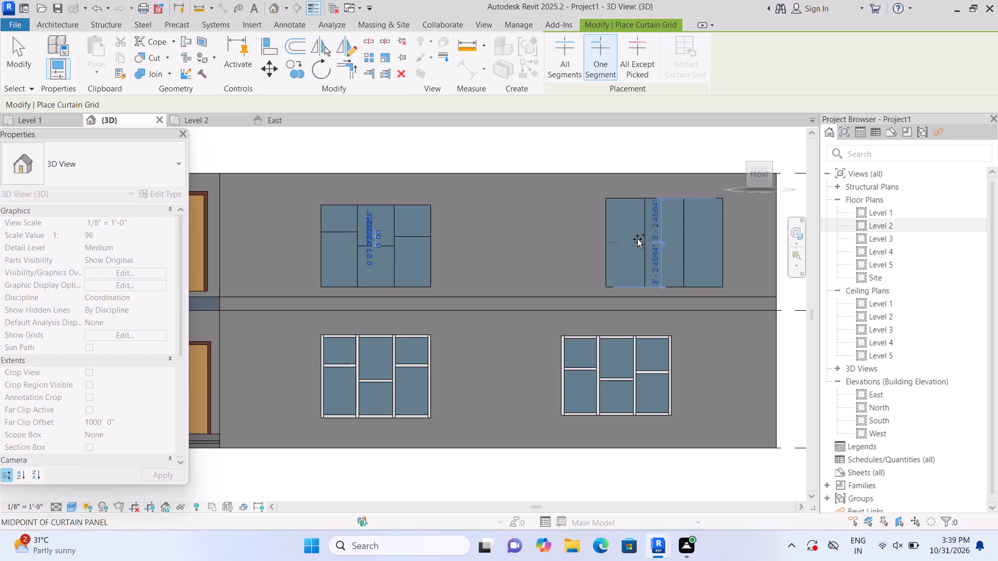
{"action": "key", "text": "Escape"}
Add one-segment horizontal grids to the Level 2 curtain wall farther from the door: middle panel at midpoint, both outer panels aligned slightly above midpoint.
{"action": "scroll", "coordinate": [659, 234], "scroll_direction": "up", "scroll_amount": 1}
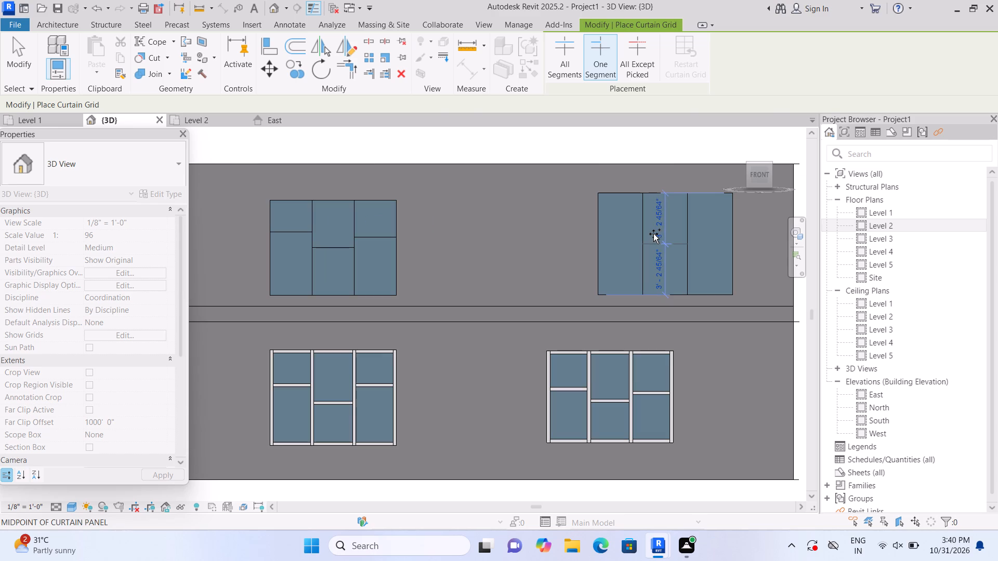
{"action": "left_click", "coordinate": [654, 235]}
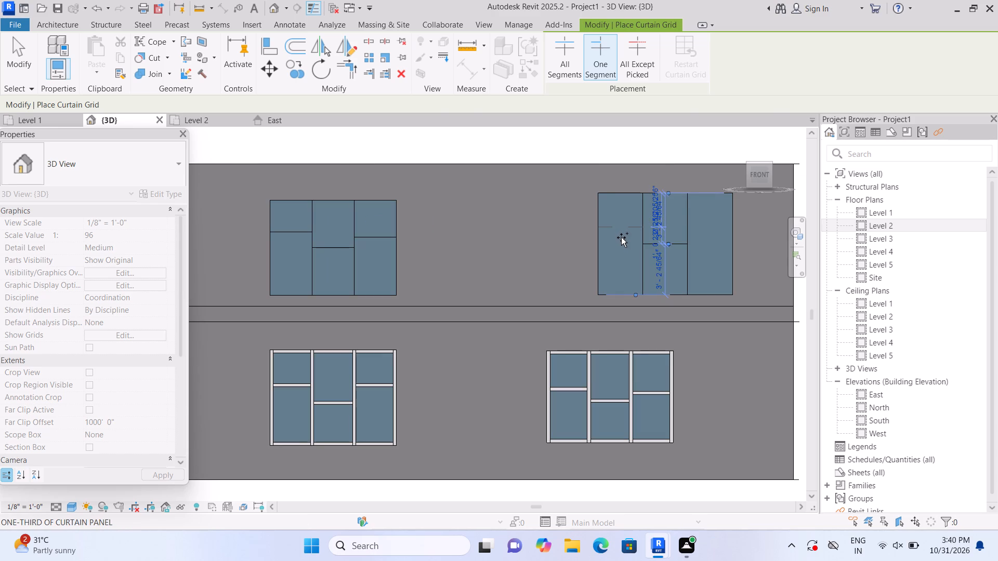
{"action": "left_click", "coordinate": [621, 239]}
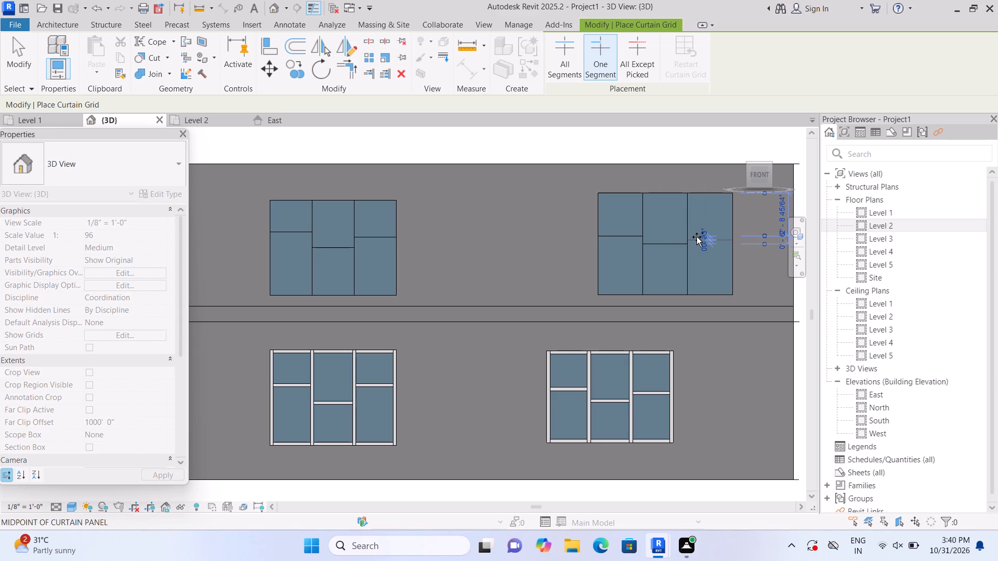
{"action": "scroll", "coordinate": [697, 235], "scroll_direction": "up", "scroll_amount": 2}
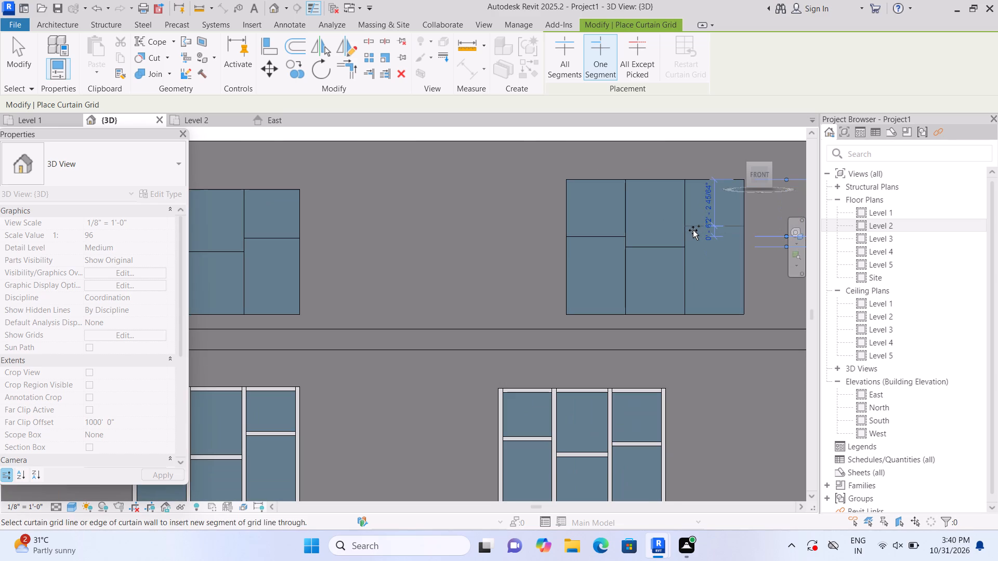
{"action": "left_click", "coordinate": [691, 233]}
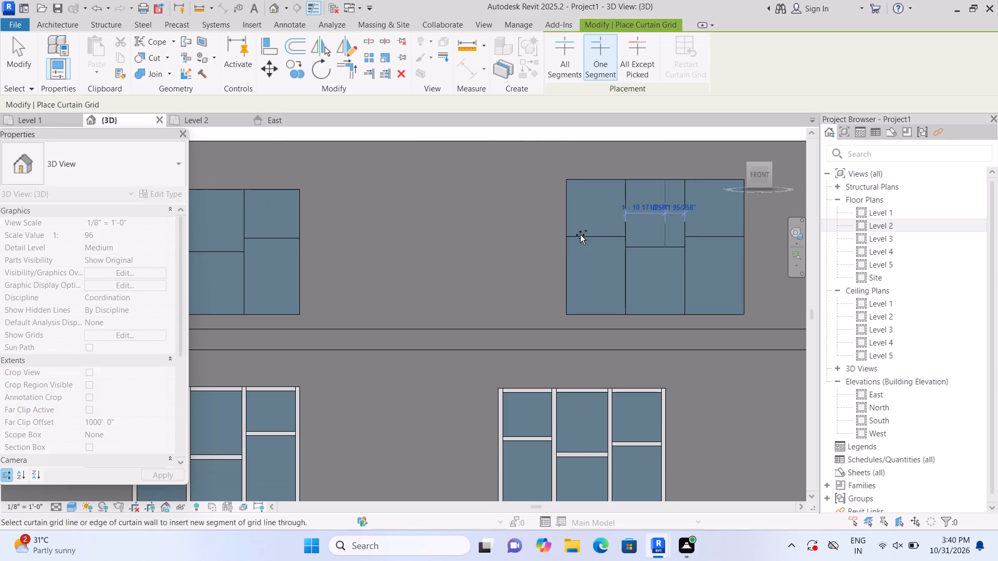
{"action": "key", "text": "Escape"}
Place 2.5" x 5" rectangular mullions on all grid lines and edges of the Level 2 front curtain wall nearer the door.
{"action": "scroll", "coordinate": [439, 242], "scroll_direction": "down", "scroll_amount": 2}
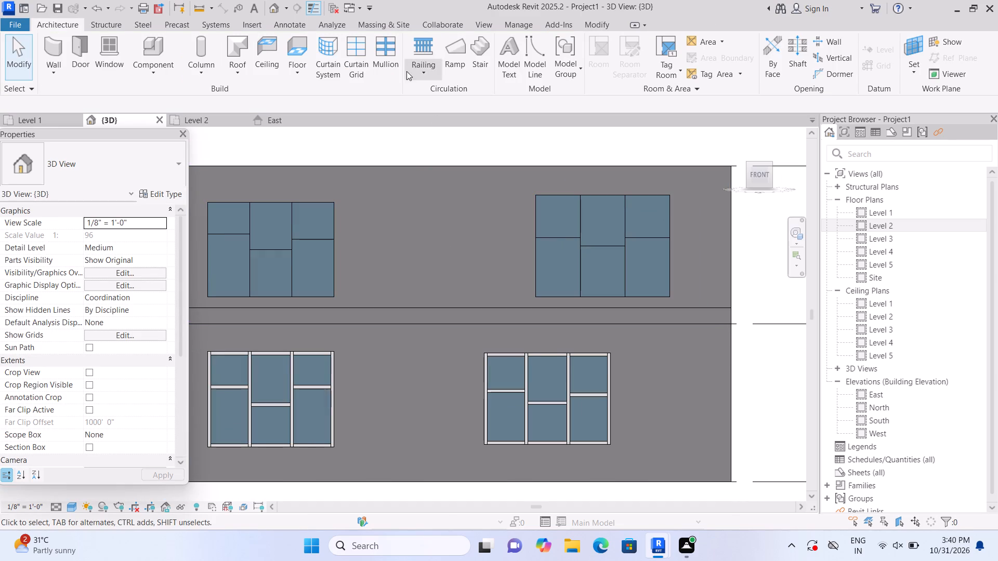
{"action": "left_click", "coordinate": [387, 57]}
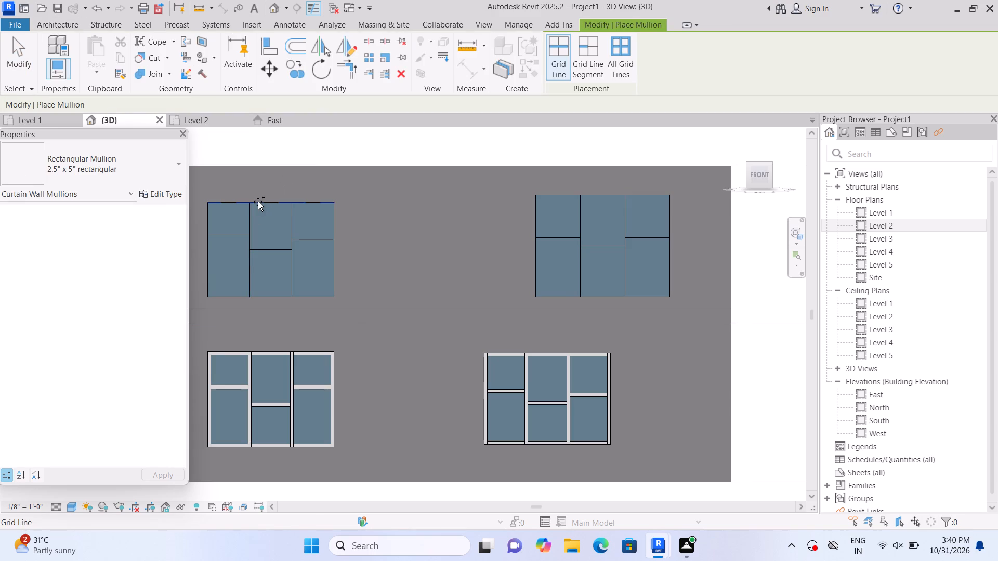
{"action": "left_click", "coordinate": [258, 202]}
{"action": "left_click", "coordinate": [202, 234]}
{"action": "left_click", "coordinate": [211, 237]}
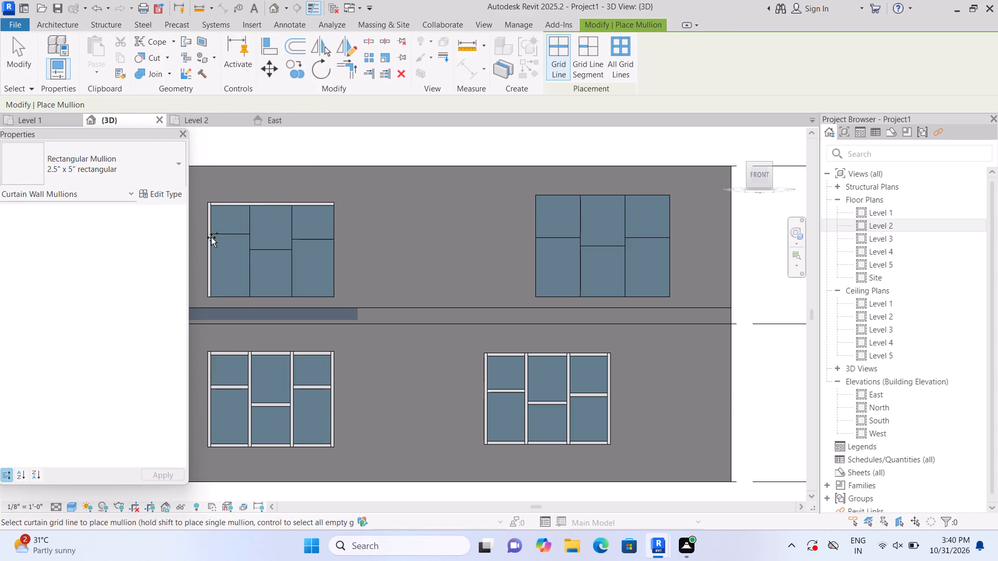
{"action": "left_click", "coordinate": [226, 233]}
{"action": "left_click", "coordinate": [254, 244]}
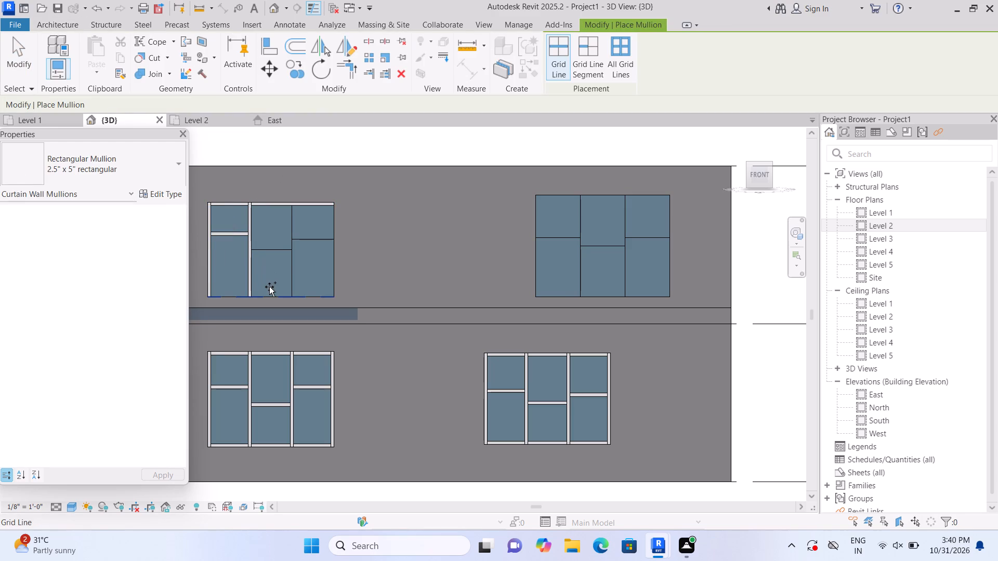
{"action": "left_click", "coordinate": [269, 287]}
{"action": "left_click", "coordinate": [272, 250]}
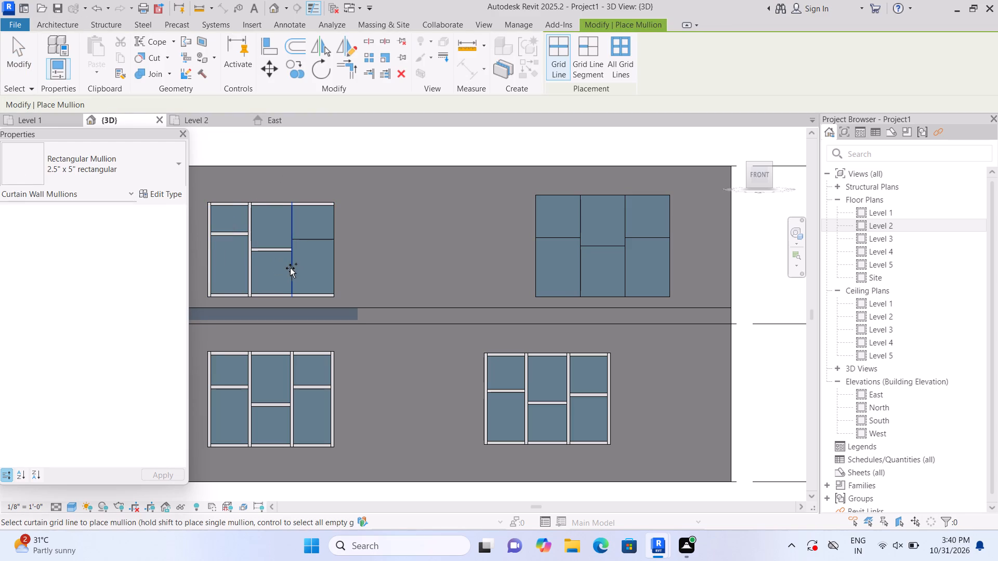
{"action": "left_click", "coordinate": [290, 268]}
{"action": "left_click", "coordinate": [316, 235]}
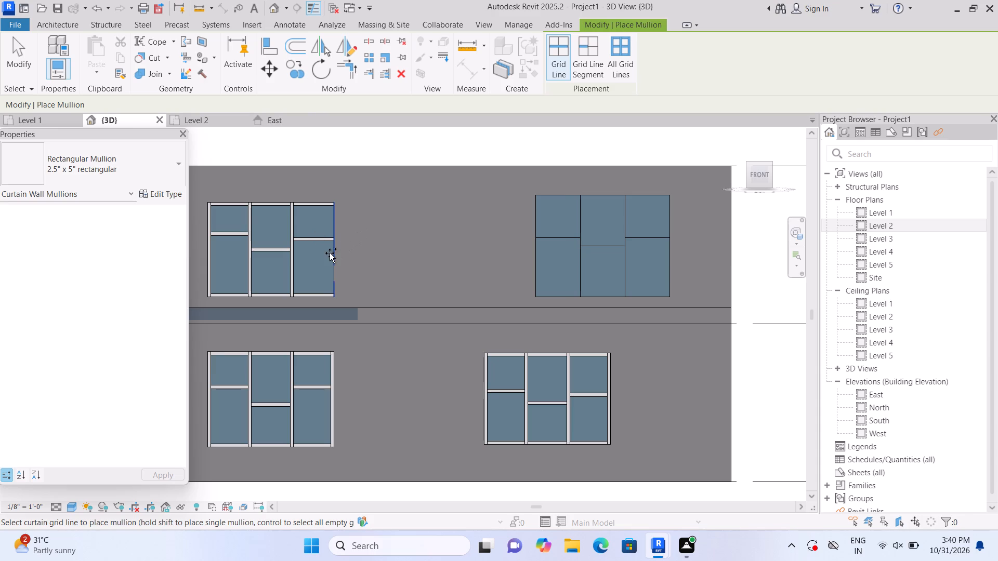
{"action": "left_click", "coordinate": [330, 253]}
Place the same 2.5" x 5" rectangular mullions on all grid lines and edges of the other Level 2 front curtain wall.
{"action": "left_click", "coordinate": [575, 196]}
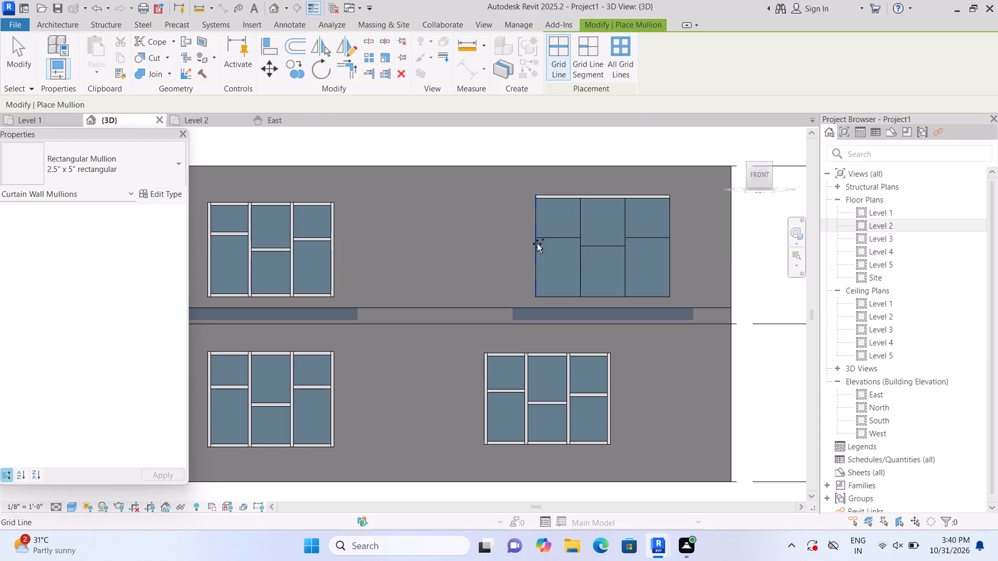
{"action": "left_click", "coordinate": [537, 244]}
{"action": "left_click", "coordinate": [559, 239]}
{"action": "left_click", "coordinate": [582, 251]}
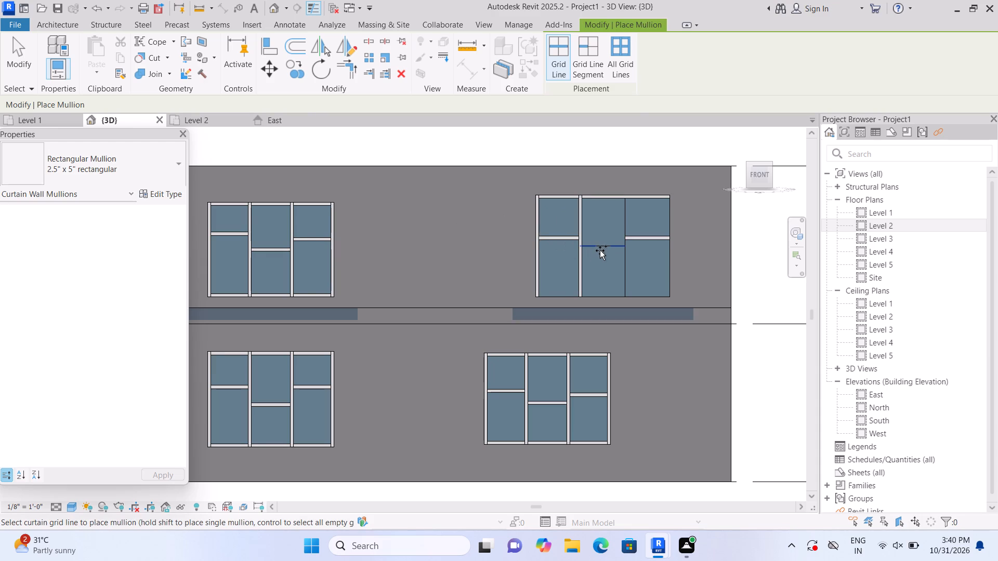
{"action": "left_click", "coordinate": [603, 246]}
{"action": "left_click", "coordinate": [635, 221]}
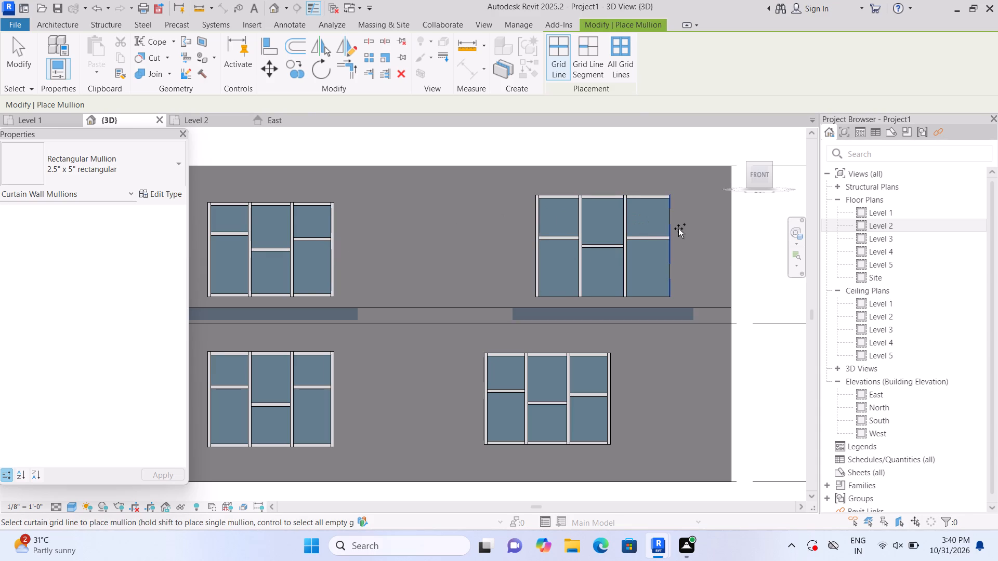
{"action": "left_click", "coordinate": [668, 231]}
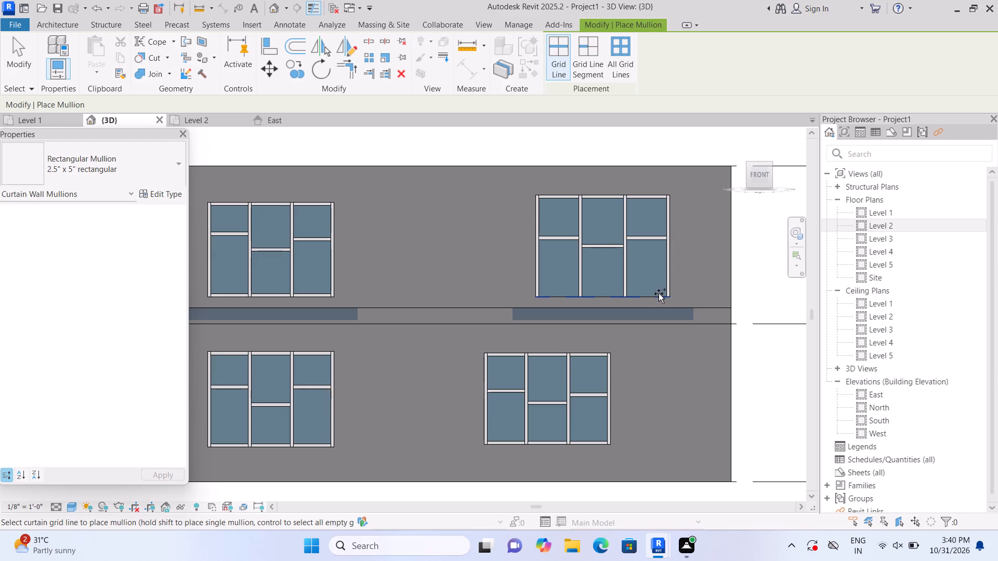
{"action": "left_click", "coordinate": [659, 293]}
{"action": "scroll", "coordinate": [675, 286], "scroll_direction": "down", "scroll_amount": 3}
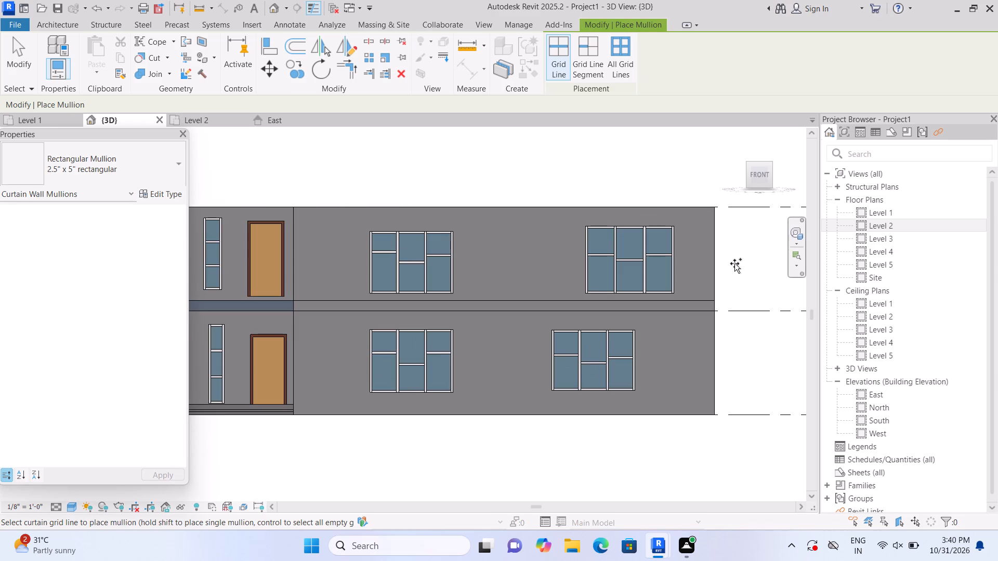
{"action": "key", "text": "Escape"}
{"action": "scroll", "coordinate": [731, 270], "scroll_direction": "down", "scroll_amount": 1}
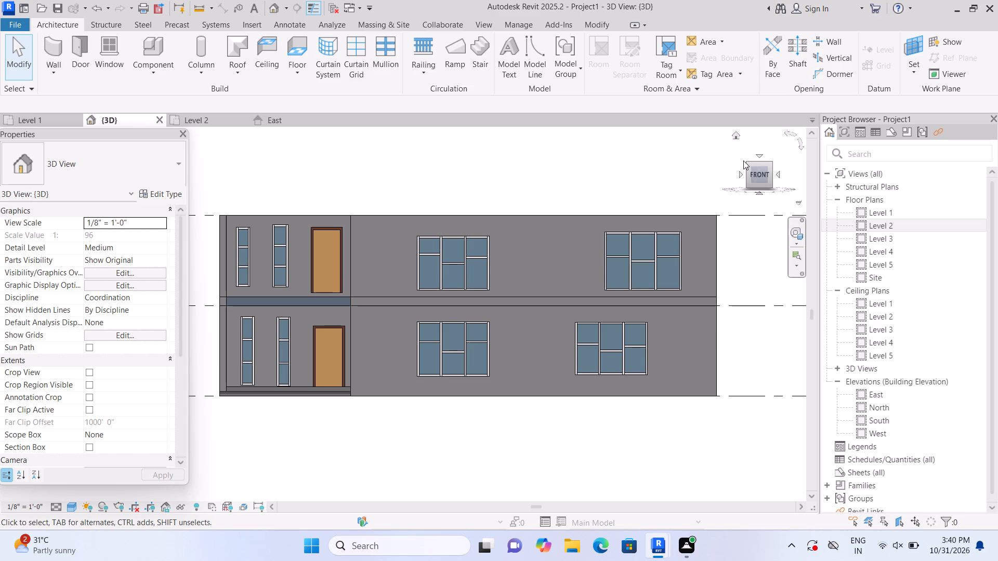
Open the Level 3 floor plan and set its underlay base level to Level 2.
{"action": "double_click", "coordinate": [863, 238]}
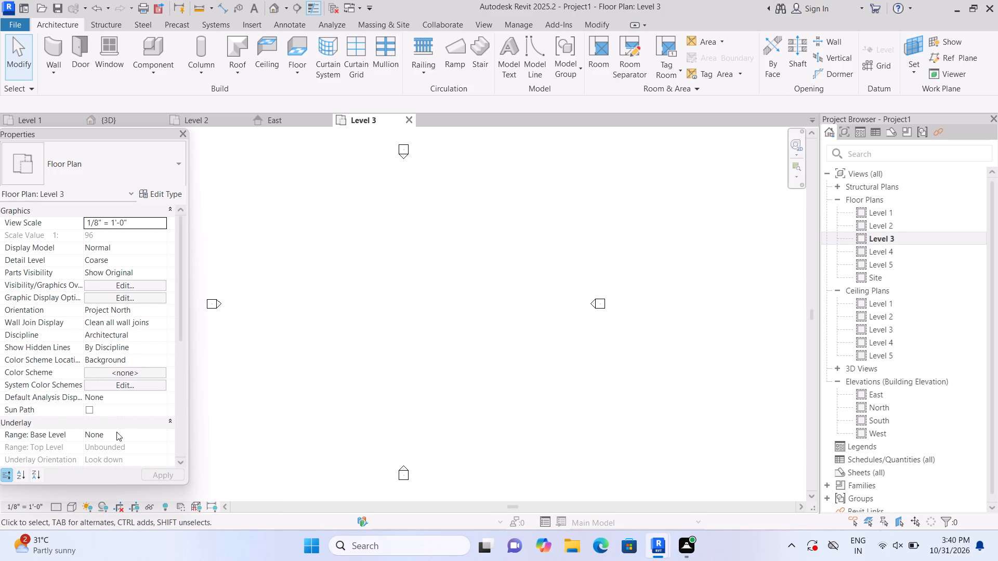
{"action": "left_click", "coordinate": [169, 420]}
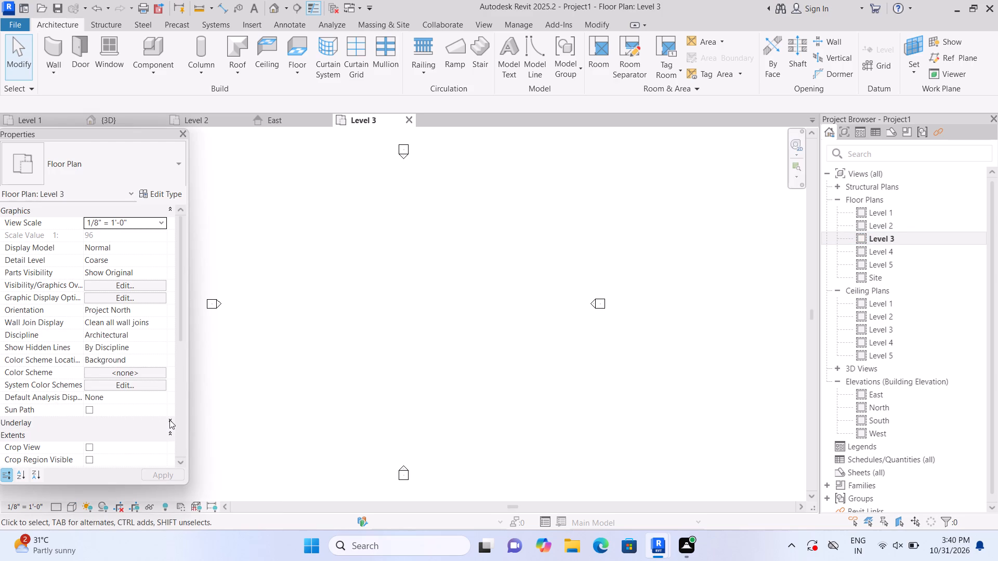
{"action": "left_click", "coordinate": [170, 418]}
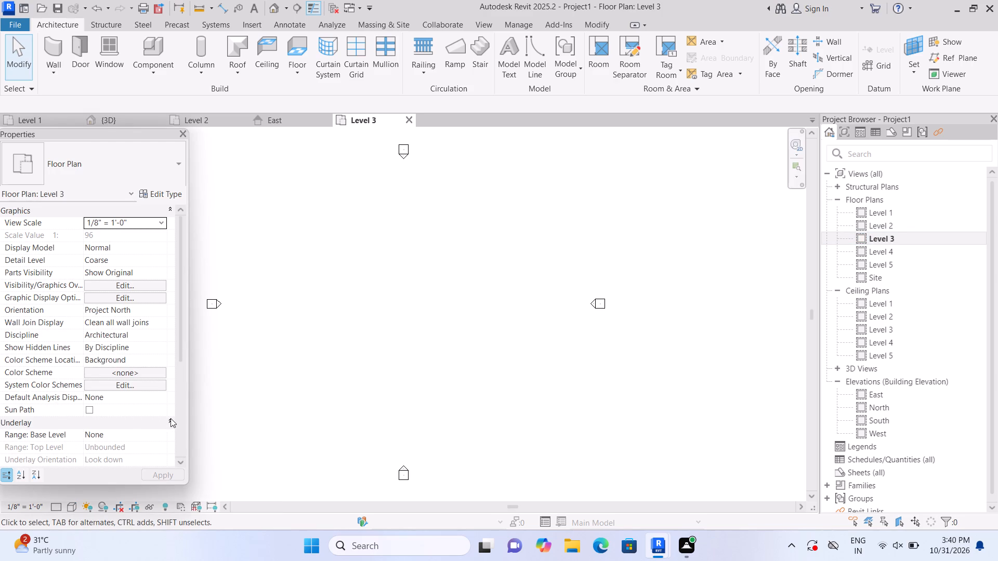
{"action": "left_click", "coordinate": [139, 436]}
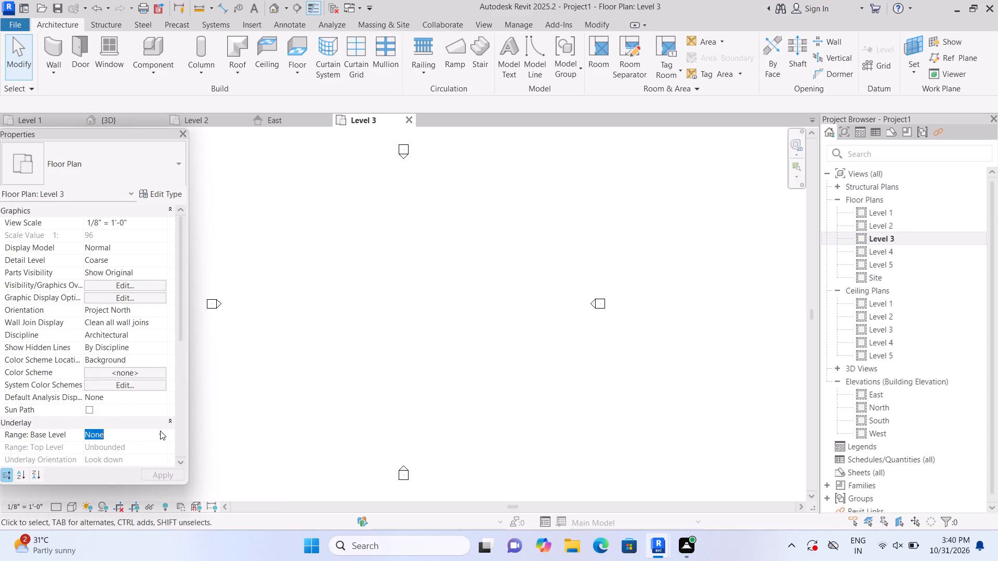
{"action": "left_click", "coordinate": [160, 432]}
{"action": "left_click", "coordinate": [111, 468]}
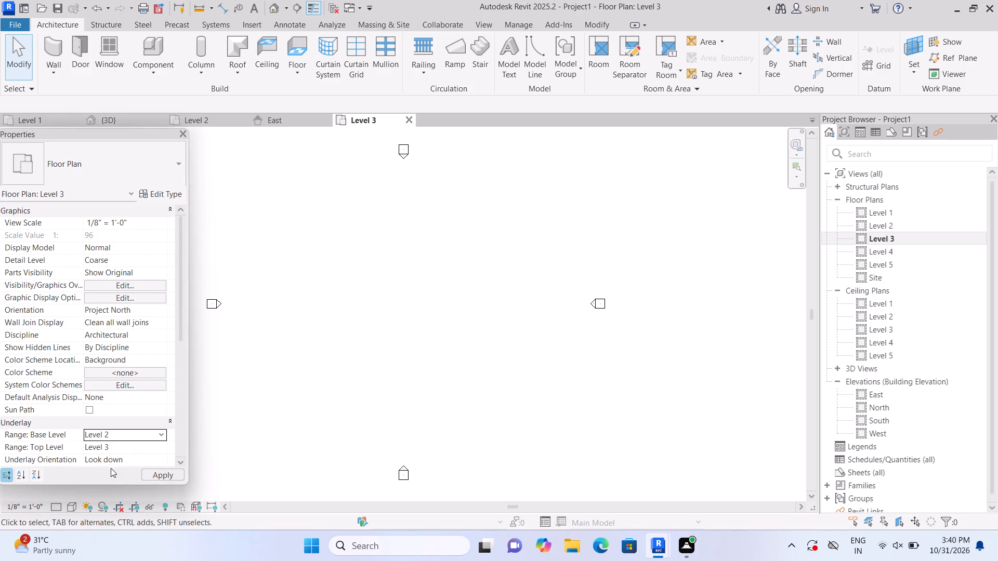
{"action": "left_click", "coordinate": [162, 474]}
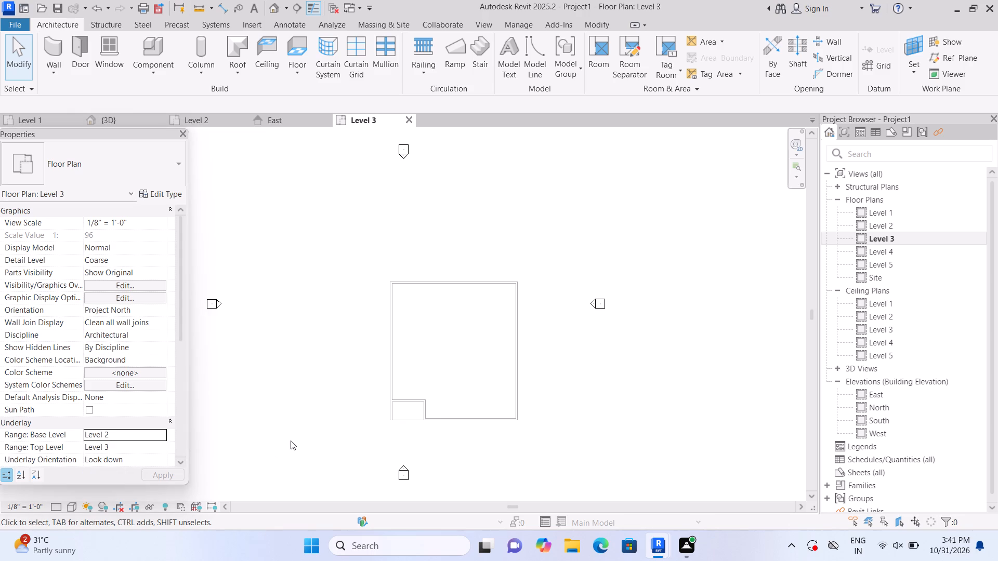
Create a Generic - 12" roof by footprint on Level 3, sloped 9"/12" on all sides, with a rectangular boundary along the outer wall faces.
{"action": "scroll", "coordinate": [291, 440], "scroll_direction": "up", "scroll_amount": 2}
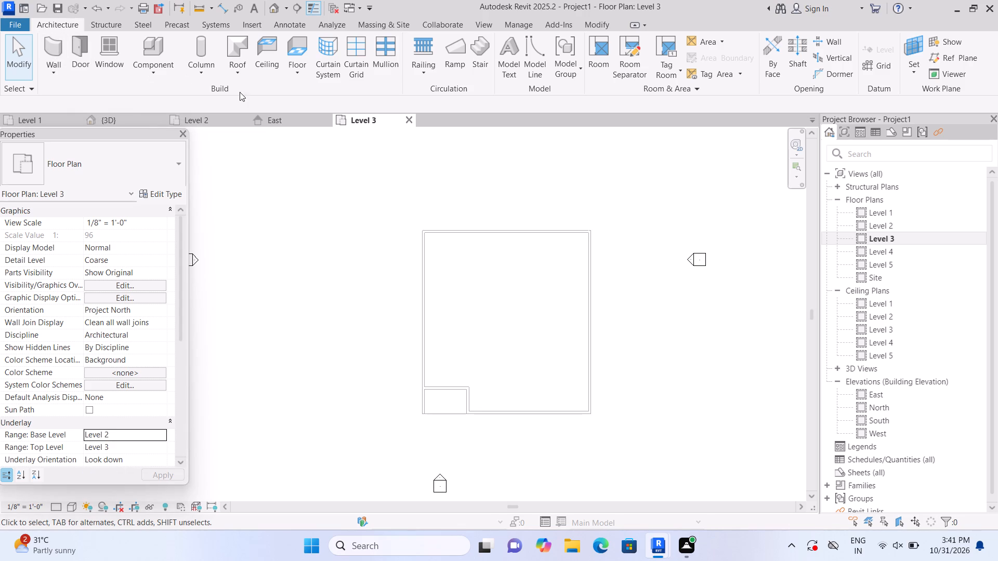
{"action": "left_click", "coordinate": [240, 70]}
{"action": "left_click", "coordinate": [258, 106]}
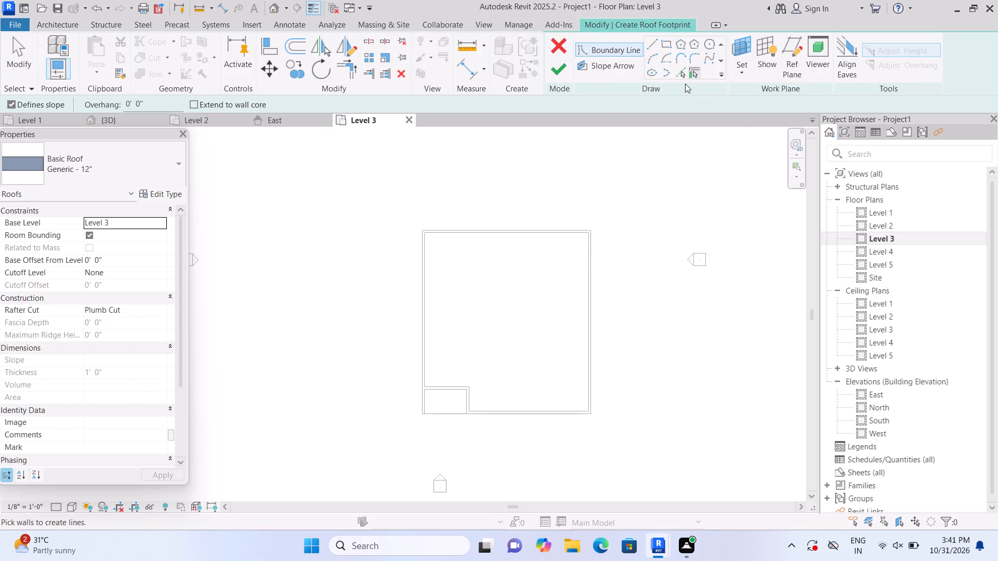
{"action": "left_click", "coordinate": [668, 44]}
{"action": "middle_click_drag", "start_coordinate": [537, 459], "coordinate": [532, 410]}
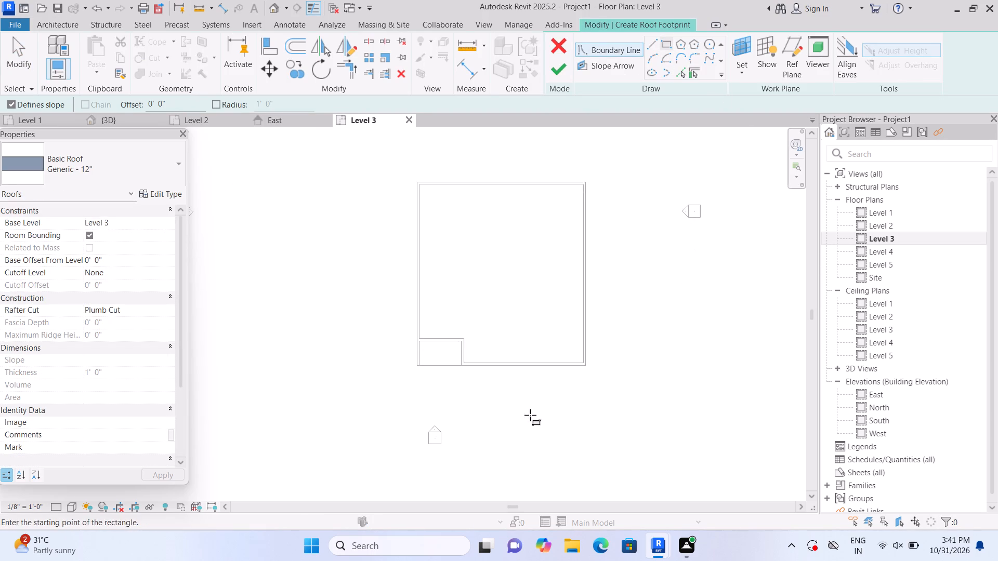
{"action": "scroll", "coordinate": [511, 330], "scroll_direction": "up", "scroll_amount": 2}
{"action": "middle_click_drag", "start_coordinate": [490, 335], "coordinate": [483, 385]}
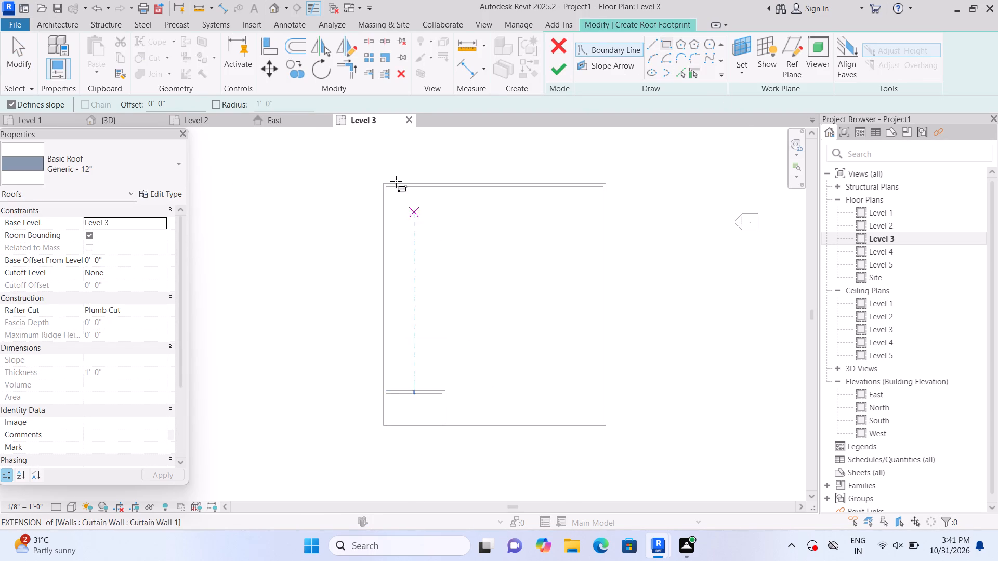
{"action": "left_click", "coordinate": [382, 180]}
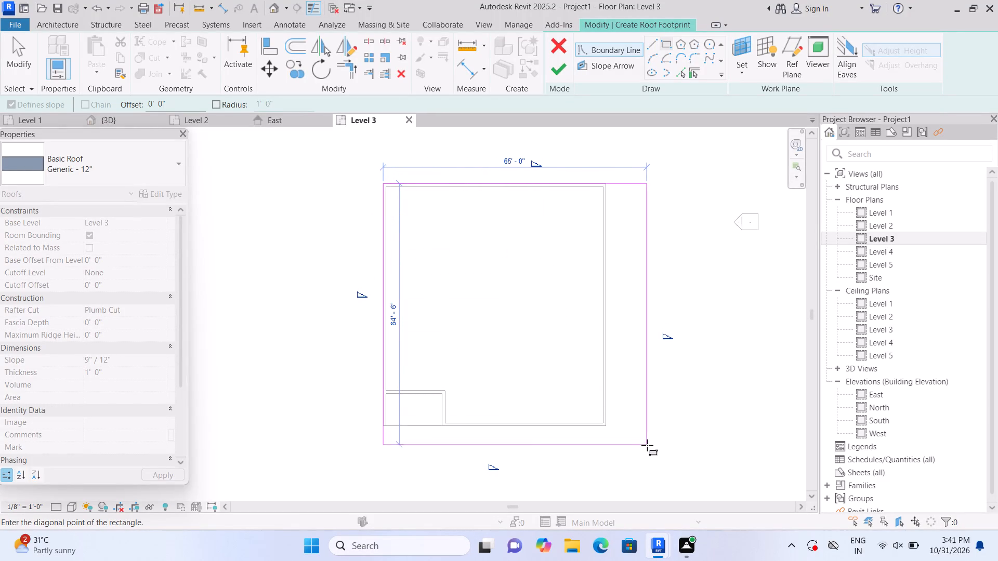
{"action": "scroll", "coordinate": [622, 436], "scroll_direction": "up", "scroll_amount": 9}
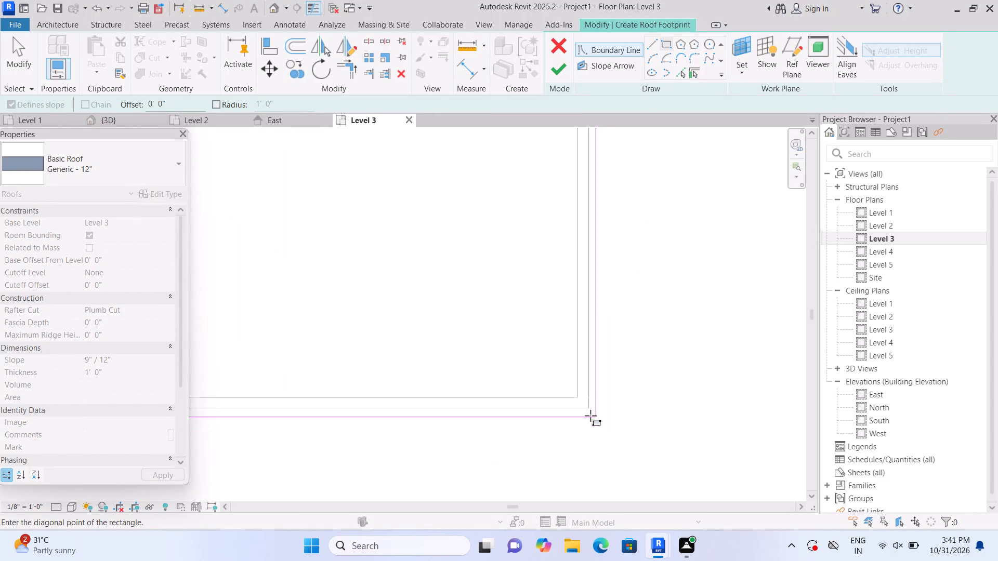
{"action": "left_click", "coordinate": [589, 413]}
{"action": "left_click", "coordinate": [555, 71]}
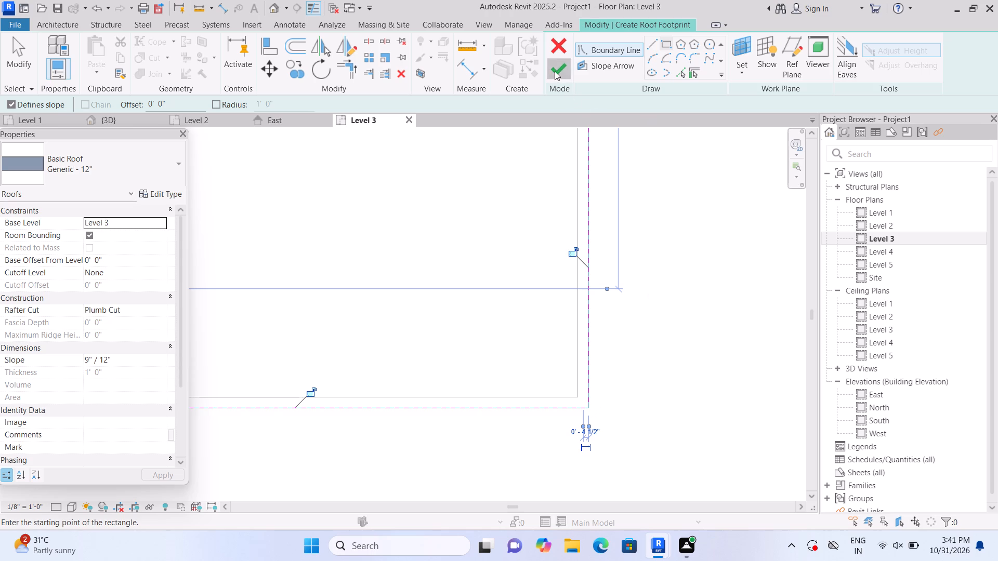
Examine the new roof in plan and in the 3D view, from the front and from the front corner above.
{"action": "scroll", "coordinate": [699, 251], "scroll_direction": "down", "scroll_amount": 4}
{"action": "middle_click_drag", "start_coordinate": [708, 304], "coordinate": [718, 420]}
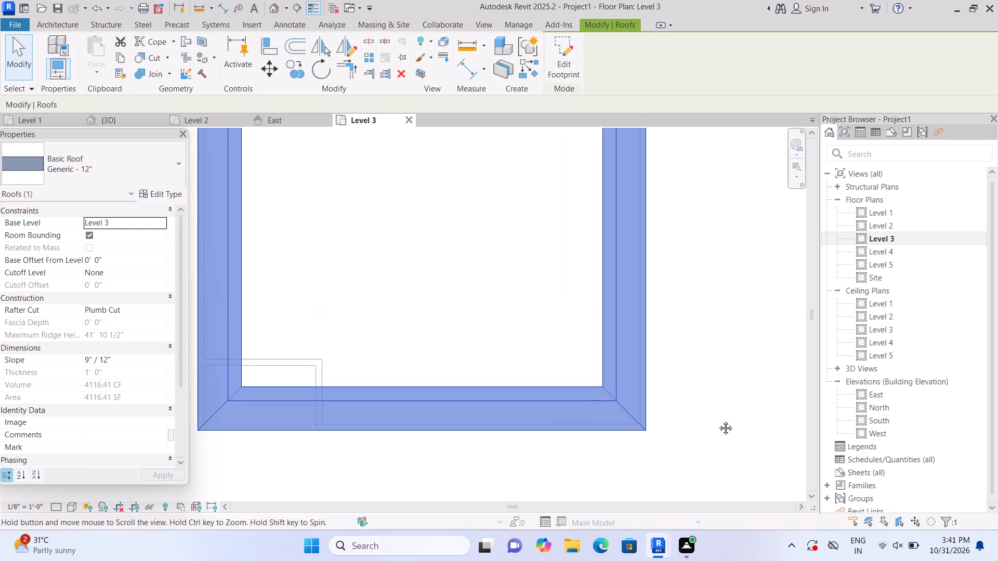
{"action": "middle_click_drag", "start_coordinate": [718, 420], "coordinate": [718, 461]}
{"action": "scroll", "coordinate": [713, 434], "scroll_direction": "down", "scroll_amount": 3}
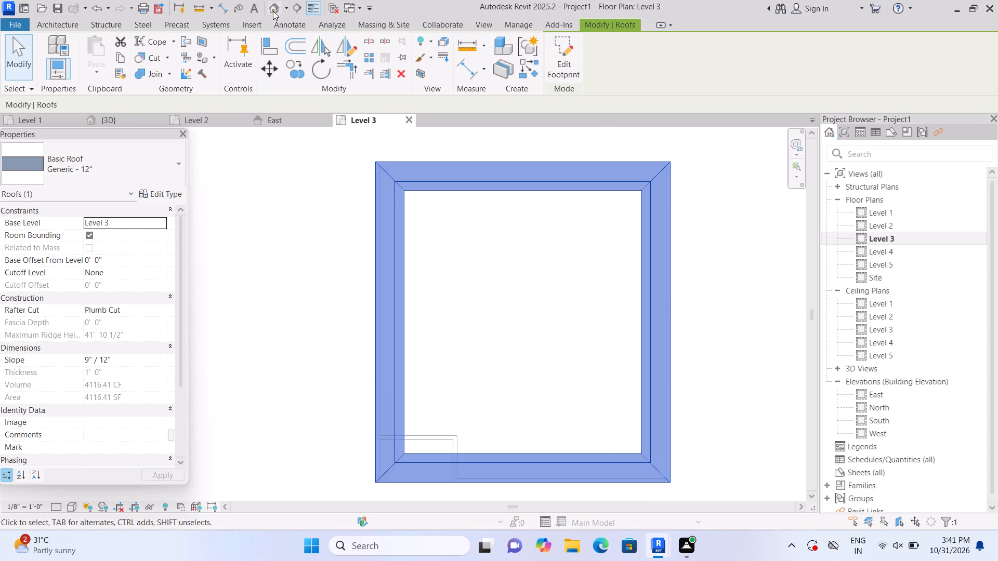
{"action": "left_click", "coordinate": [273, 11]}
{"action": "scroll", "coordinate": [408, 418], "scroll_direction": "down", "scroll_amount": 3}
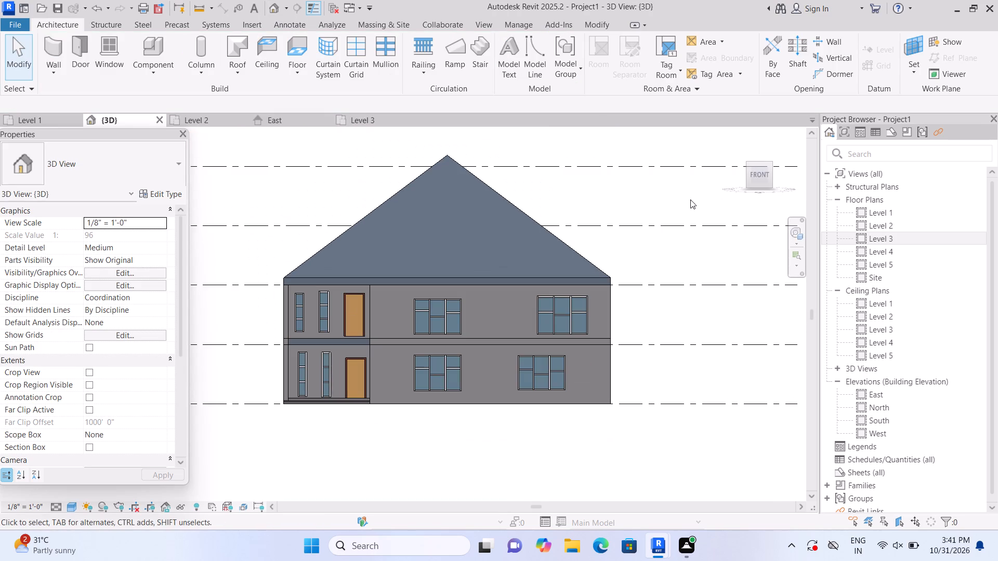
{"action": "left_click", "coordinate": [735, 136]}
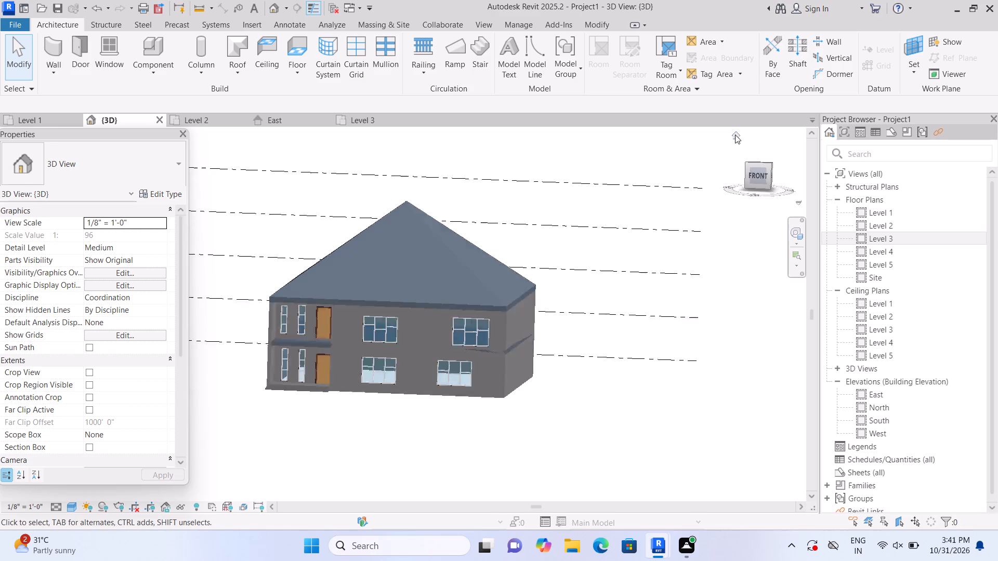
{"action": "scroll", "coordinate": [278, 367], "scroll_direction": "up", "scroll_amount": 1}
{"action": "scroll", "coordinate": [351, 424], "scroll_direction": "up", "scroll_amount": 4}
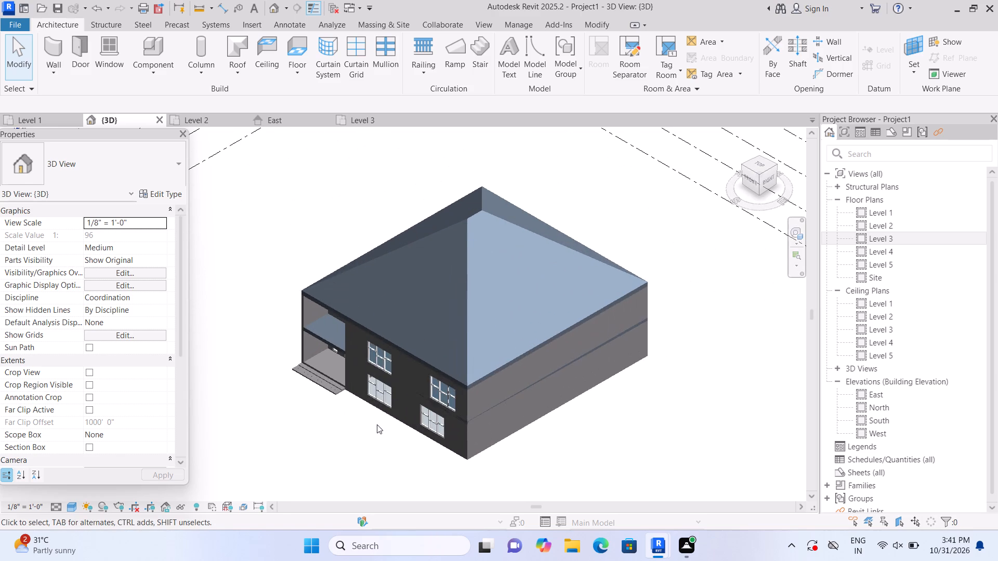
{"action": "middle_click_drag", "start_coordinate": [389, 433], "coordinate": [371, 431]}
{"action": "scroll", "coordinate": [367, 426], "scroll_direction": "up", "scroll_amount": 3}
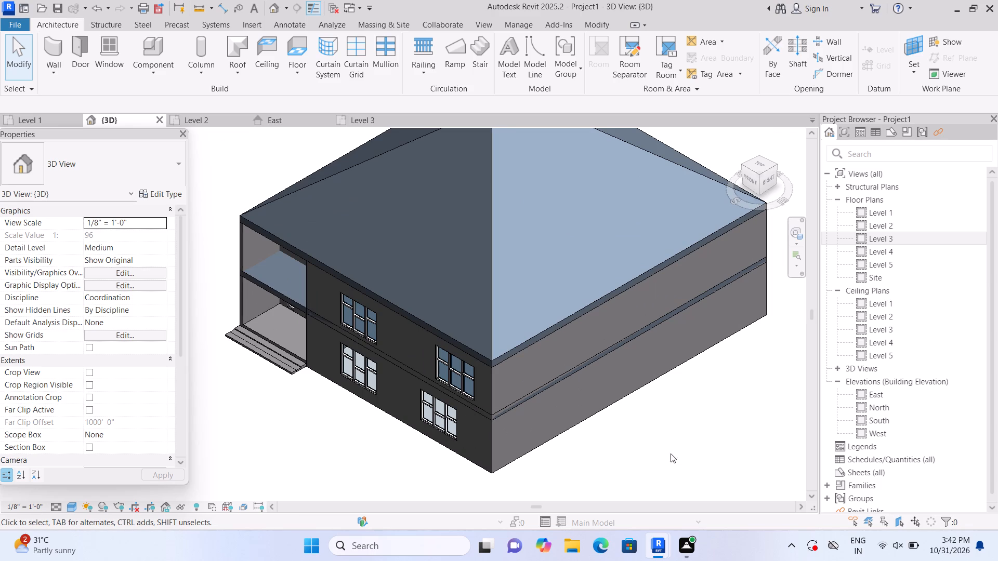
{"action": "middle_click_drag", "start_coordinate": [672, 460], "coordinate": [663, 495]}
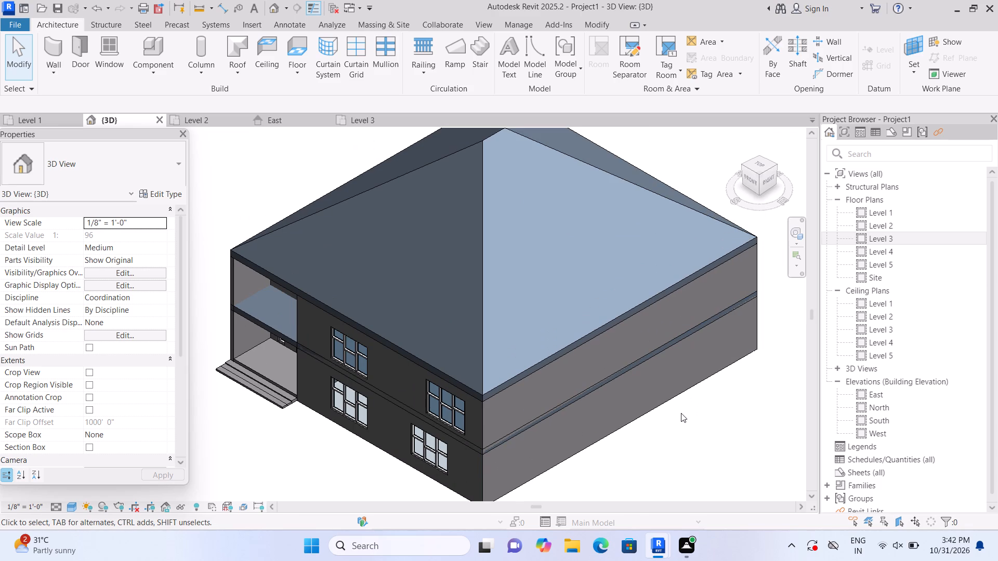
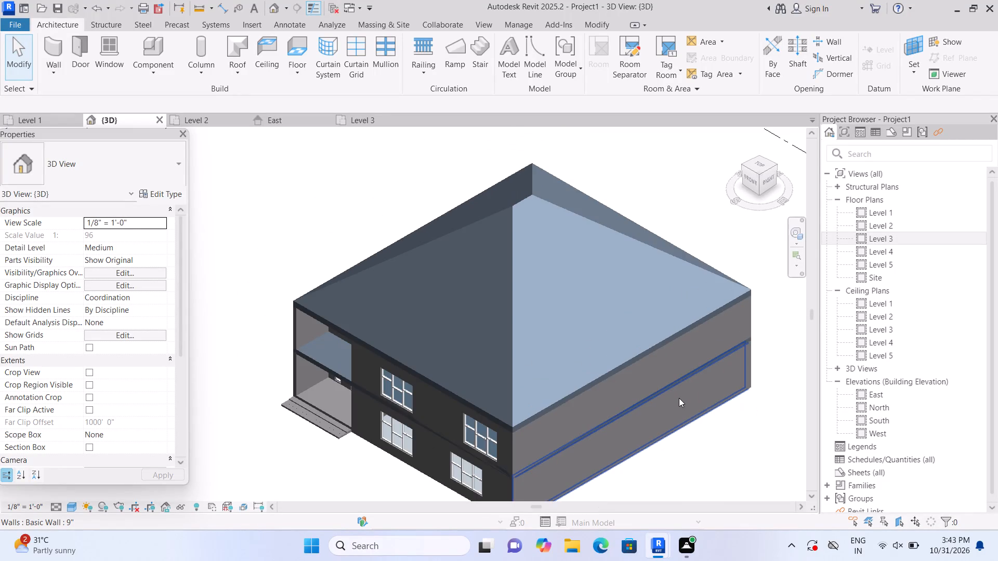
Set the slope of the Generic - 12" roof over the building to 0" / 12".
{"action": "middle_click_drag", "start_coordinate": [695, 439], "coordinate": [673, 400]}
{"action": "middle_click_drag", "start_coordinate": [685, 391], "coordinate": [646, 403]}
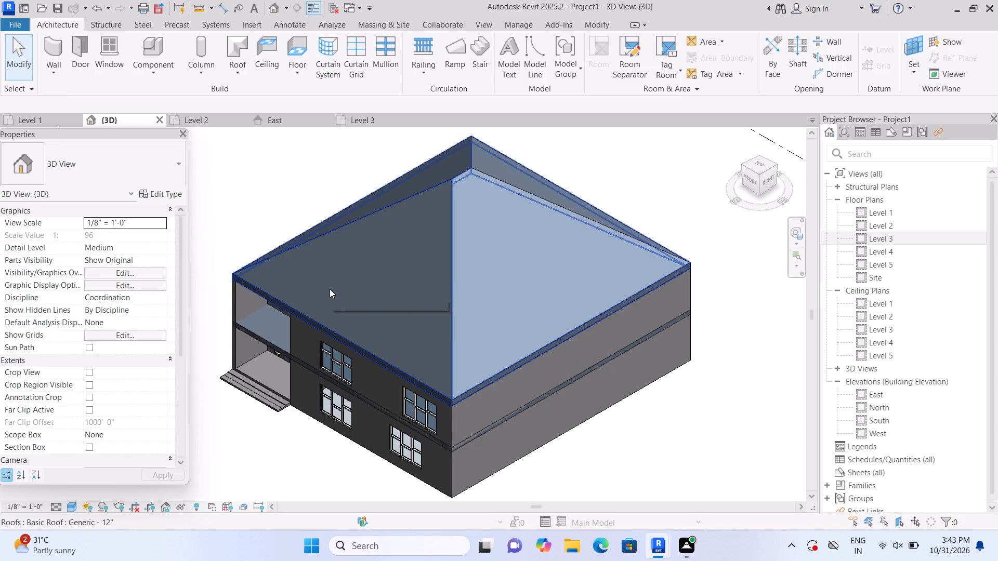
{"action": "left_click", "coordinate": [330, 289]}
{"action": "middle_click_drag", "start_coordinate": [274, 437], "coordinate": [284, 434]}
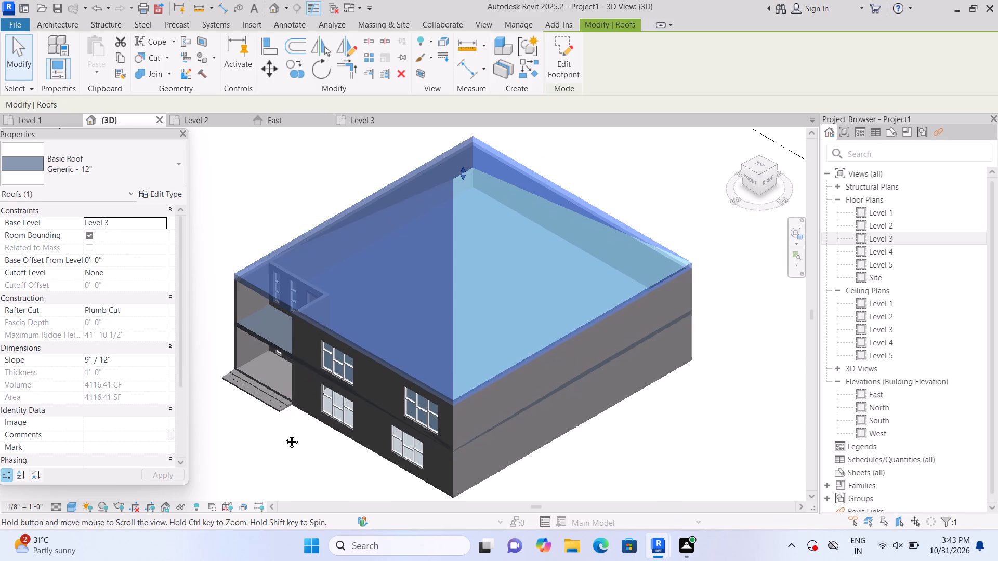
{"action": "middle_click_drag", "start_coordinate": [284, 434], "coordinate": [291, 426]}
{"action": "left_click", "coordinate": [151, 356]}
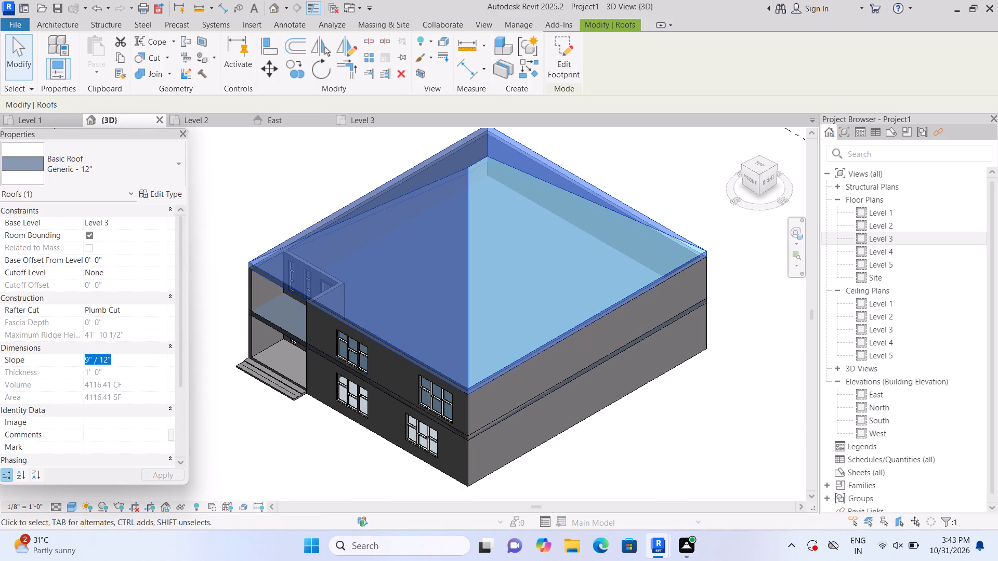
{"action": "key", "text": "BackSpace"}
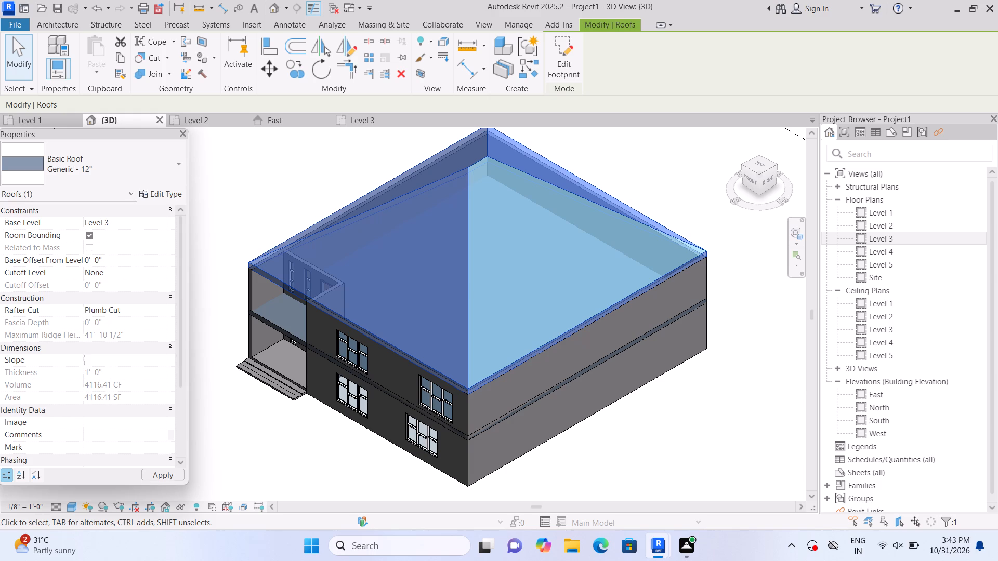
{"action": "key", "text": "0"}
{"action": "key", "text": "Return"}
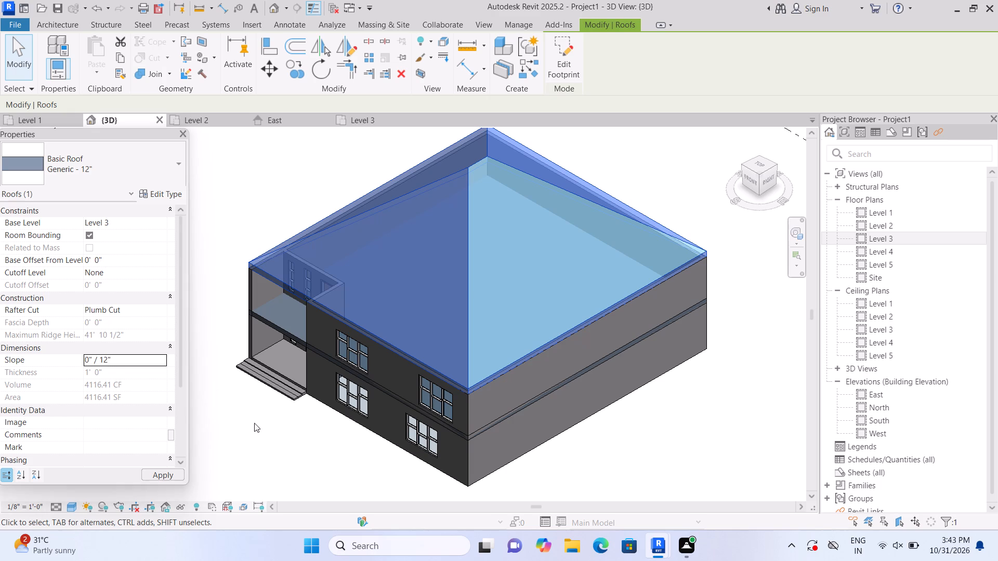
{"action": "left_click", "coordinate": [264, 428]}
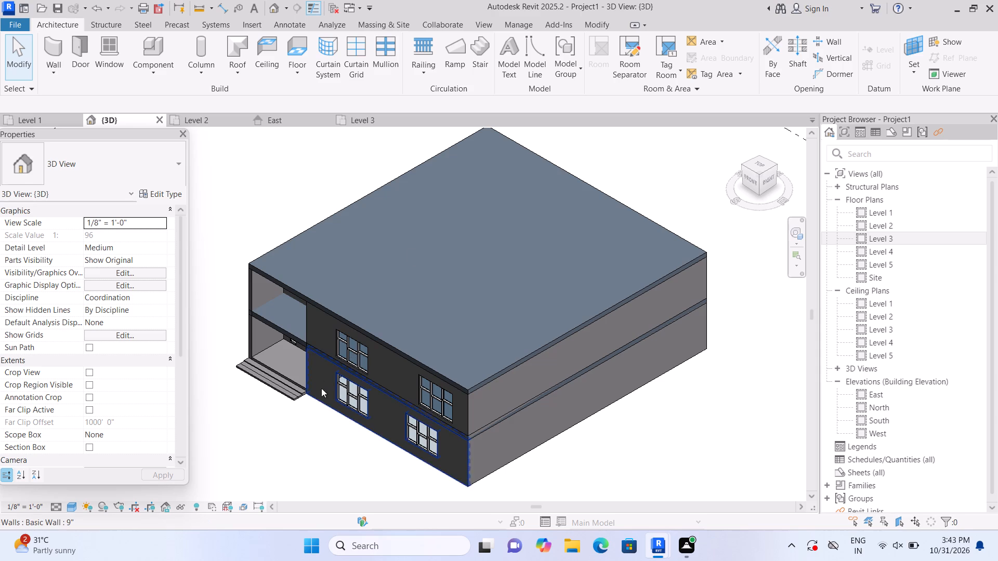
Examine the building's roof edge, front windows and entrance steps in the 3D view.
{"action": "scroll", "coordinate": [312, 449], "scroll_direction": "up", "scroll_amount": 6}
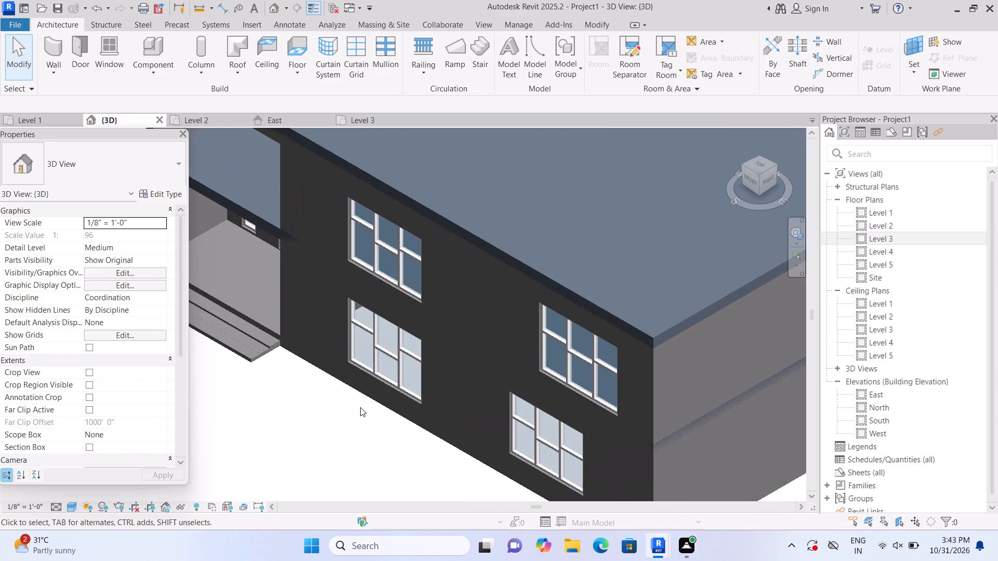
{"action": "scroll", "coordinate": [368, 421], "scroll_direction": "down", "scroll_amount": 5}
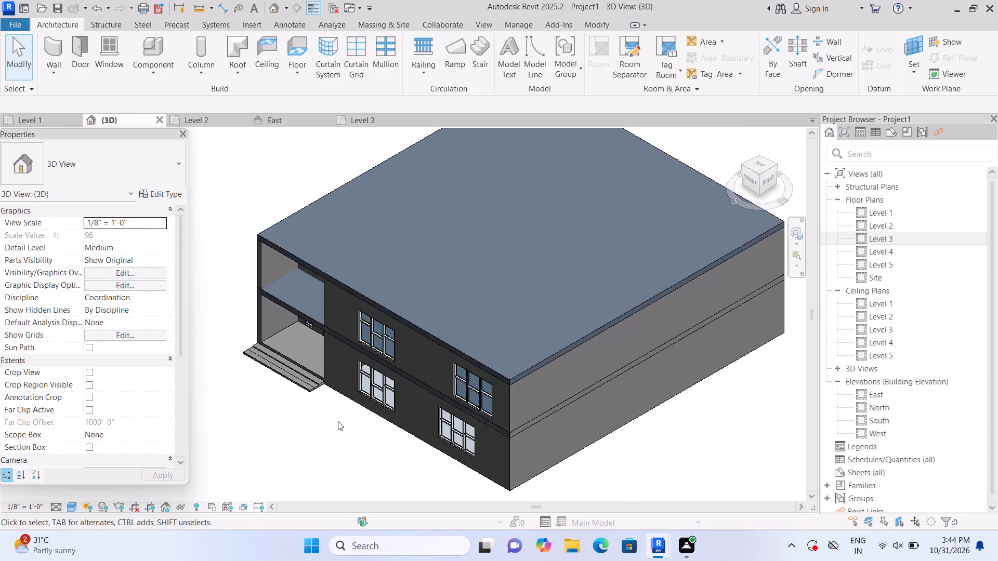
{"action": "scroll", "coordinate": [297, 351], "scroll_direction": "up", "scroll_amount": 3}
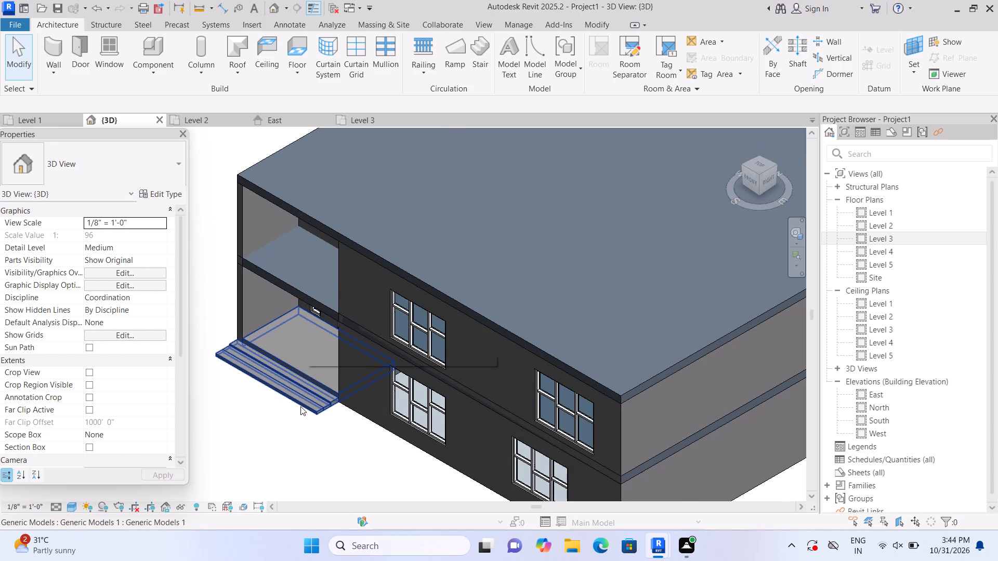
{"action": "scroll", "coordinate": [296, 410], "scroll_direction": "down", "scroll_amount": 3}
{"action": "middle_click_drag", "start_coordinate": [306, 450], "coordinate": [285, 423]}
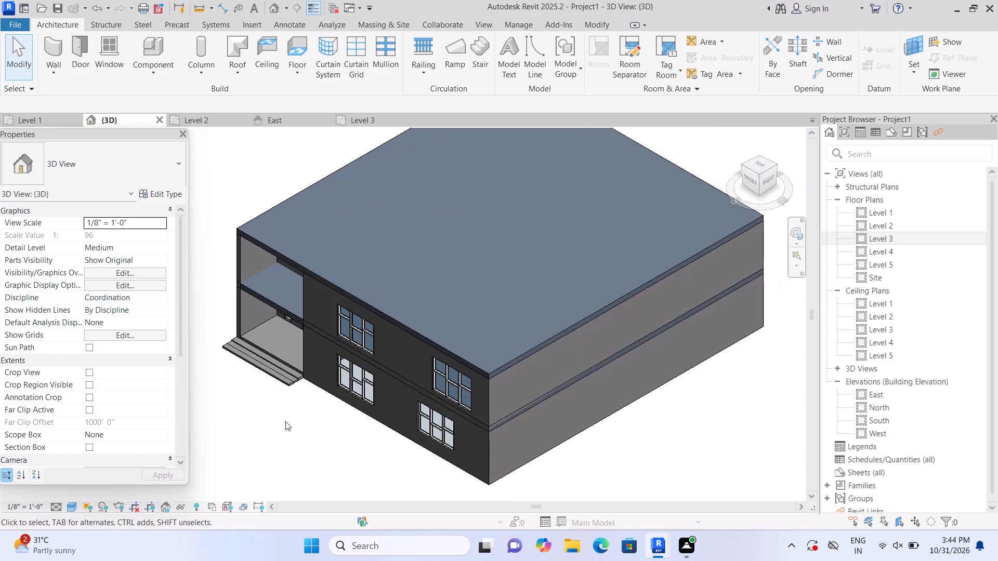
{"action": "scroll", "coordinate": [291, 418], "scroll_direction": "down", "scroll_amount": 2}
{"action": "scroll", "coordinate": [295, 419], "scroll_direction": "up", "scroll_amount": 4}
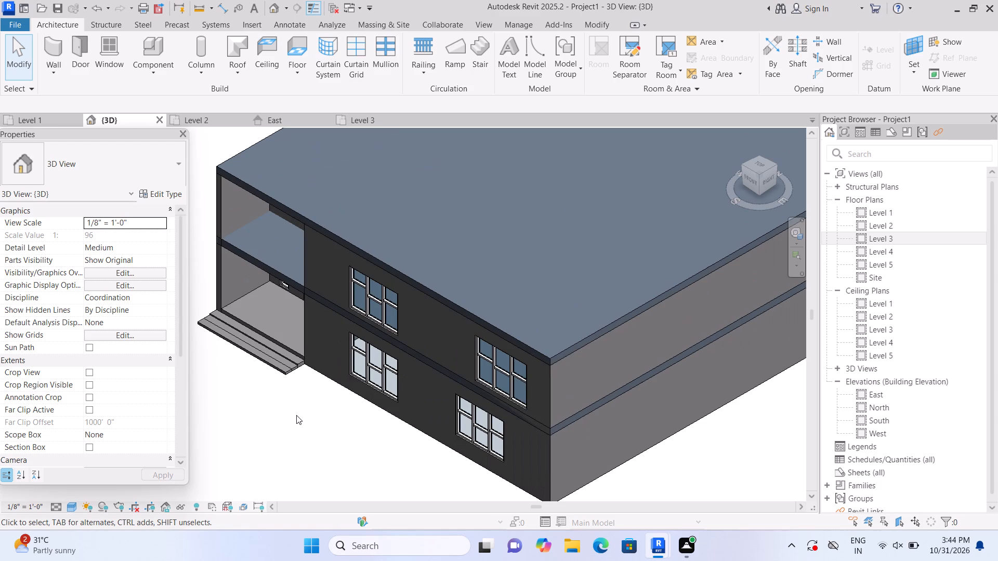
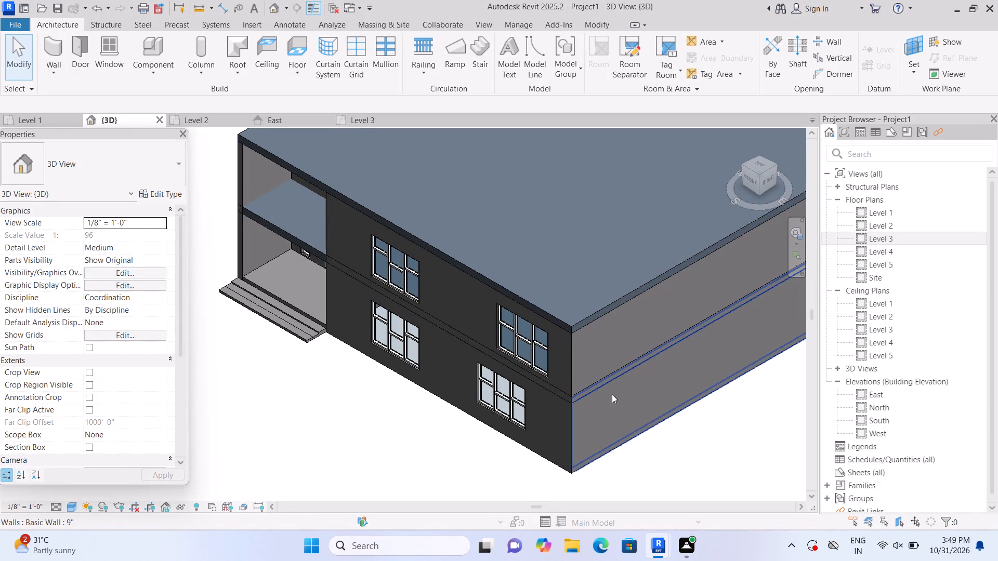
Examine the building's front elevation, entrance steps and side wall in the 3D view.
{"action": "middle_click_drag", "start_coordinate": [613, 401], "coordinate": [610, 438]}
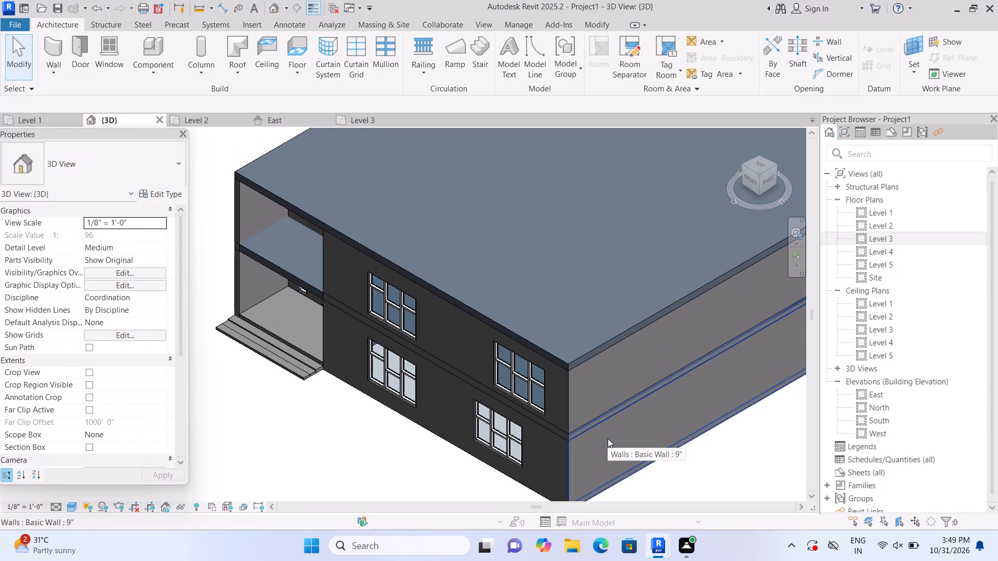
{"action": "left_click", "coordinate": [747, 178]}
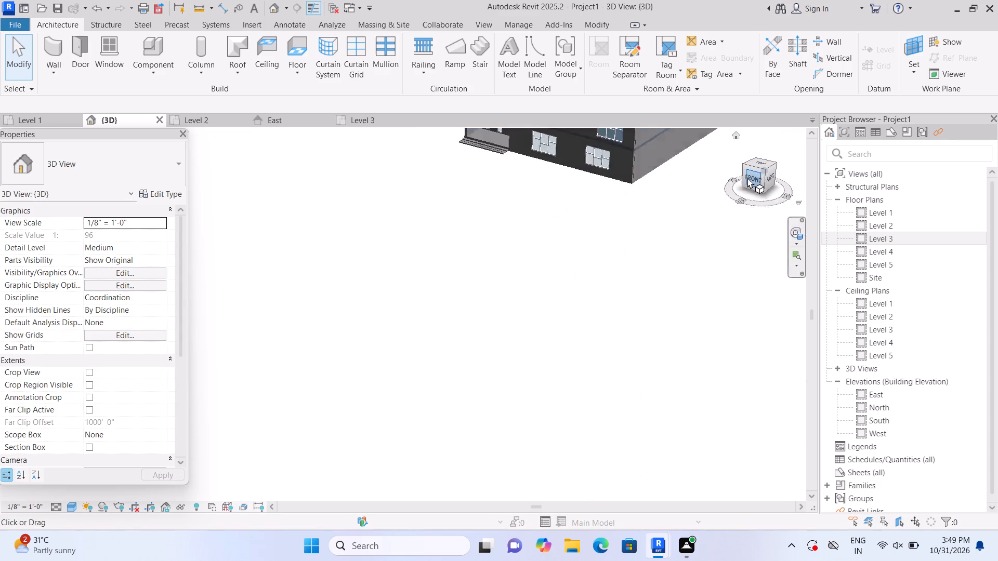
{"action": "scroll", "coordinate": [416, 365], "scroll_direction": "up", "scroll_amount": 8}
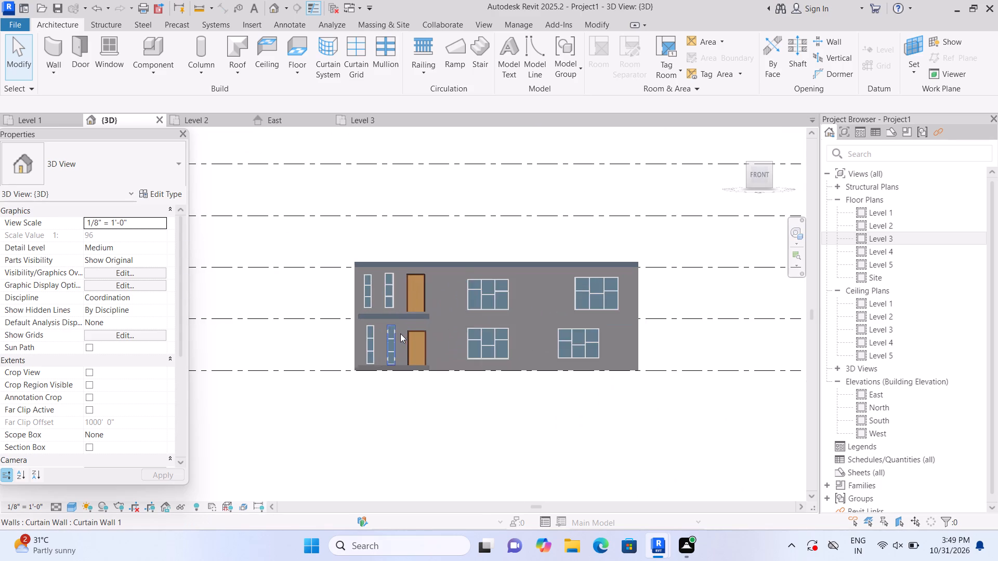
{"action": "scroll", "coordinate": [400, 333], "scroll_direction": "up", "scroll_amount": 5}
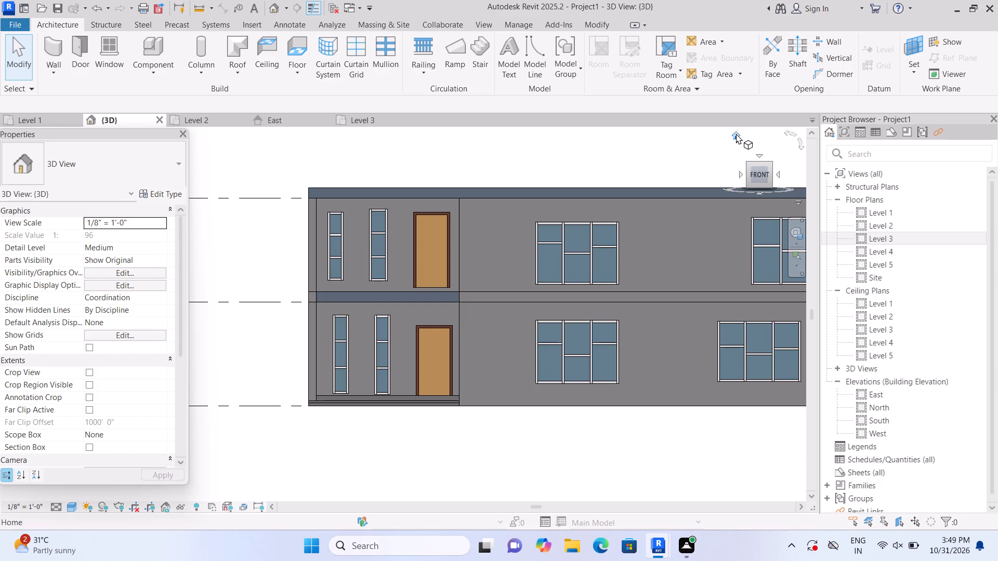
{"action": "left_click", "coordinate": [738, 136]}
{"action": "scroll", "coordinate": [324, 358], "scroll_direction": "up", "scroll_amount": 2}
{"action": "scroll", "coordinate": [326, 419], "scroll_direction": "up", "scroll_amount": 2}
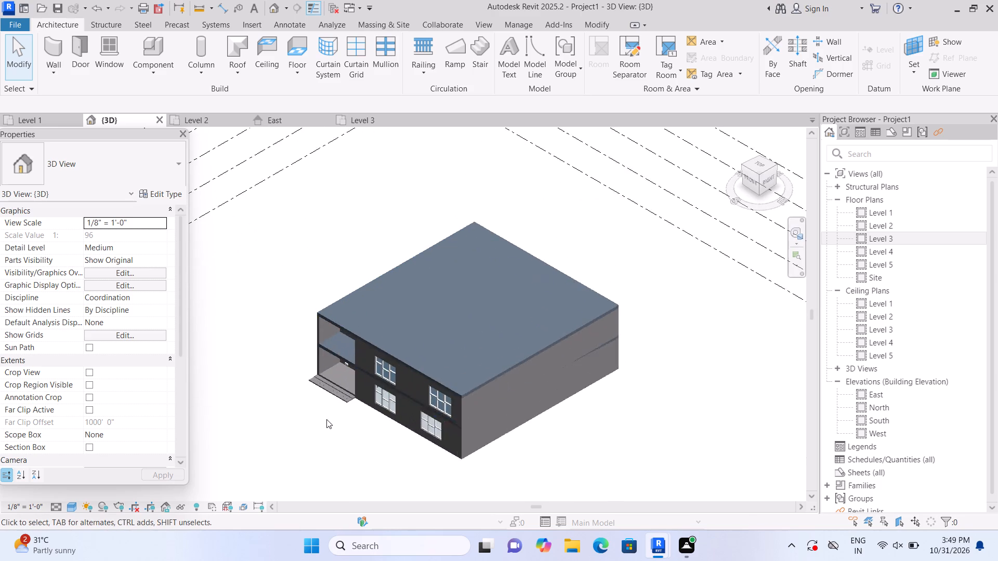
{"action": "scroll", "coordinate": [326, 419], "scroll_direction": "up", "scroll_amount": 8}
{"action": "middle_click_drag", "start_coordinate": [344, 416], "coordinate": [357, 470]}
{"action": "scroll", "coordinate": [369, 453], "scroll_direction": "up", "scroll_amount": 5}
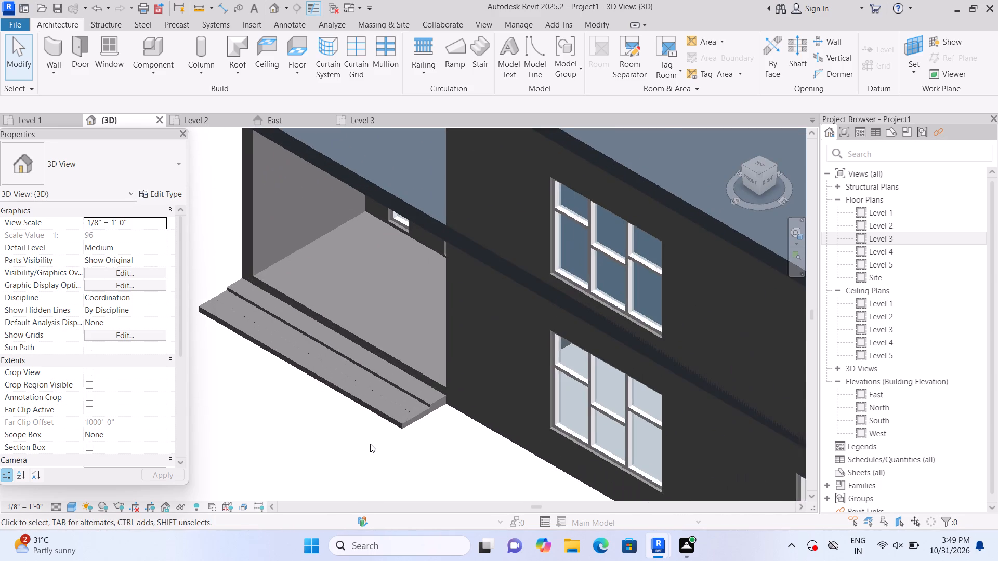
{"action": "scroll", "coordinate": [370, 444], "scroll_direction": "up", "scroll_amount": 1}
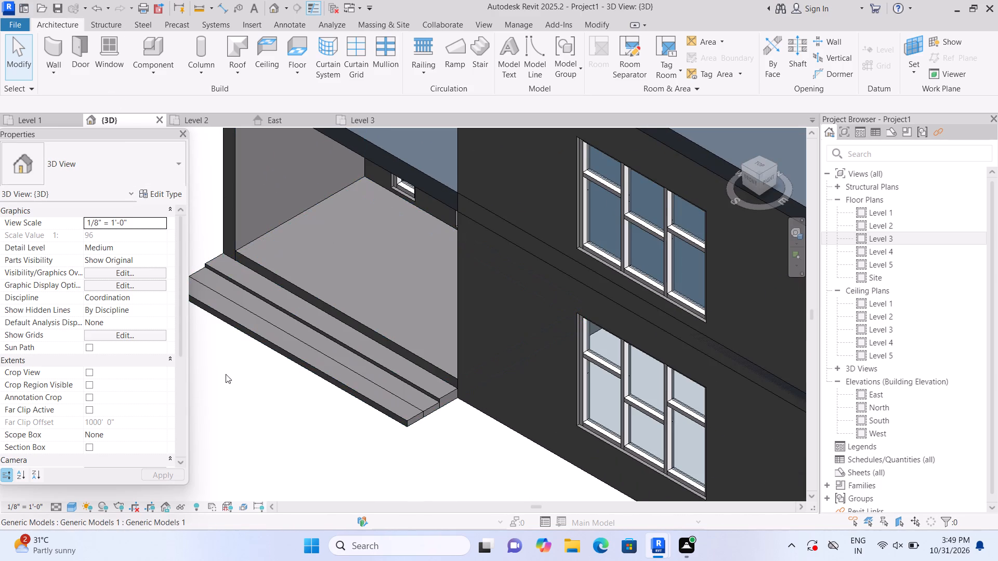
{"action": "middle_click_drag", "start_coordinate": [226, 374], "coordinate": [253, 388]}
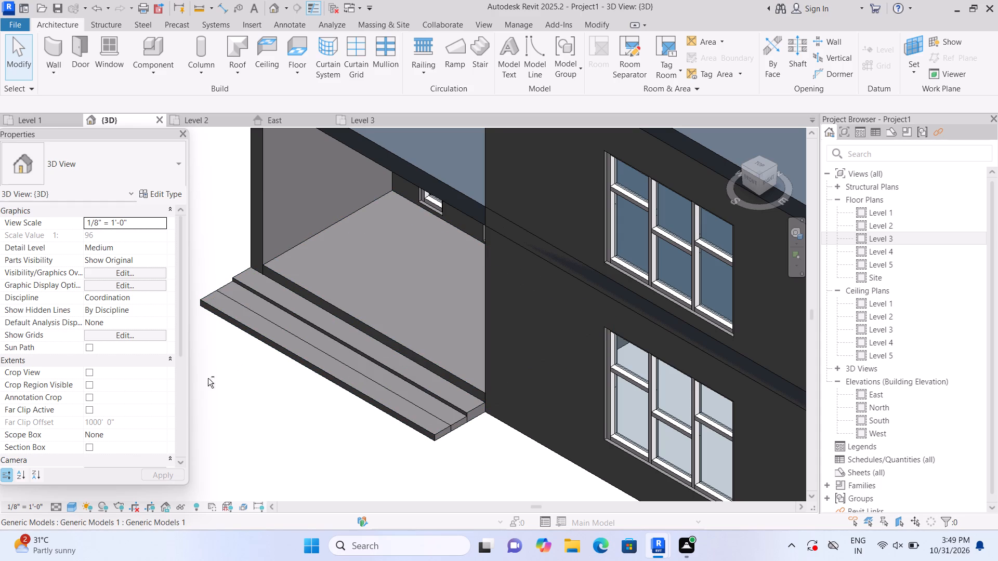
{"action": "middle_click_drag", "start_coordinate": [208, 379], "coordinate": [353, 434], "text": "shift"}
{"action": "scroll", "coordinate": [447, 349], "scroll_direction": "down", "scroll_amount": 9}
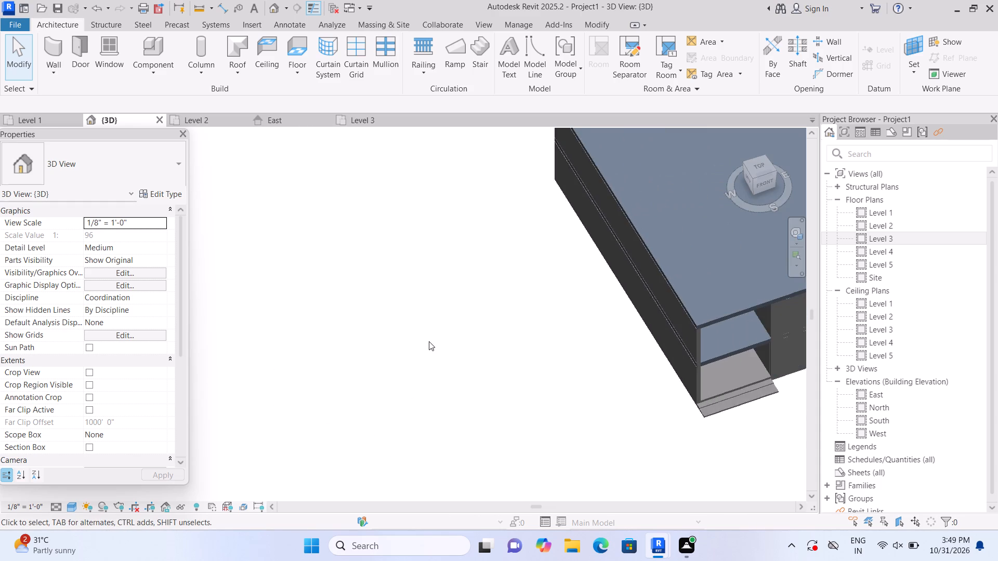
{"action": "scroll", "coordinate": [429, 341], "scroll_direction": "down", "scroll_amount": 2}
{"action": "middle_click_drag", "start_coordinate": [419, 377], "coordinate": [493, 384], "text": "shift"}
{"action": "middle_click_drag", "start_coordinate": [506, 323], "coordinate": [302, 350]}
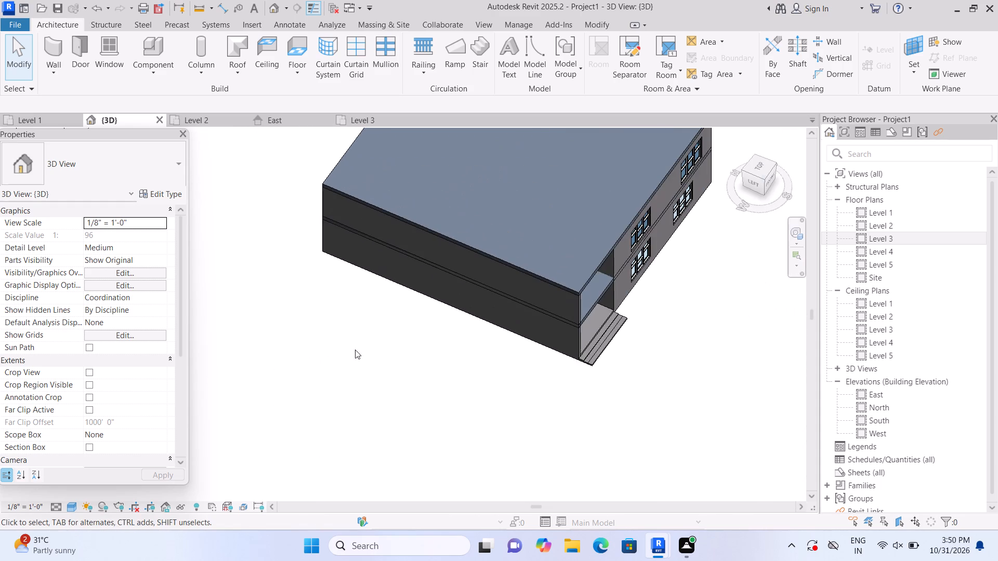
Pull the side end of the upper entrance step inward, flush with the inner face of the side wall.
{"action": "scroll", "coordinate": [586, 375], "scroll_direction": "up", "scroll_amount": 9}
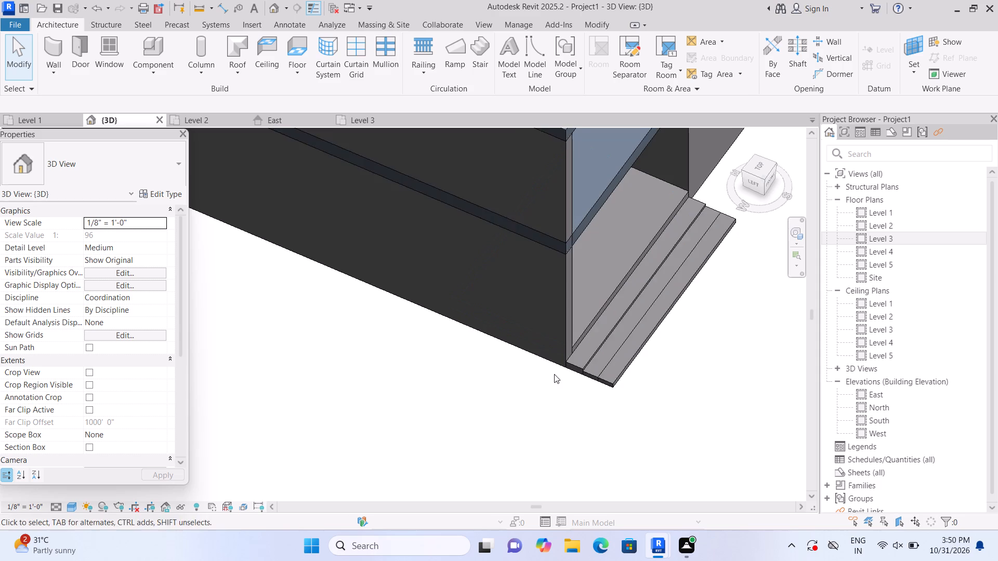
{"action": "middle_click_drag", "start_coordinate": [554, 374], "coordinate": [498, 395]}
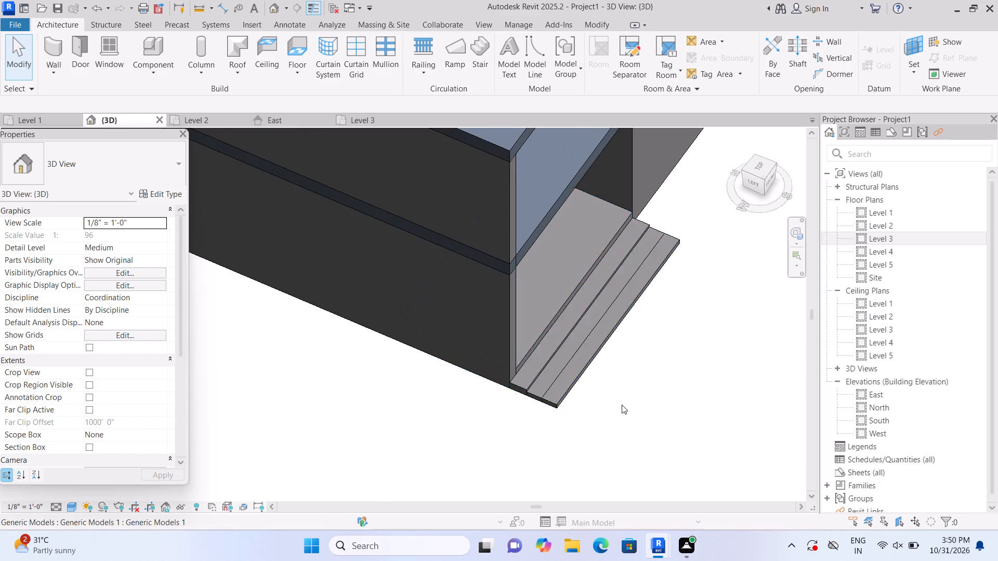
{"action": "scroll", "coordinate": [622, 405], "scroll_direction": "up", "scroll_amount": 4}
{"action": "scroll", "coordinate": [567, 372], "scroll_direction": "up", "scroll_amount": 5}
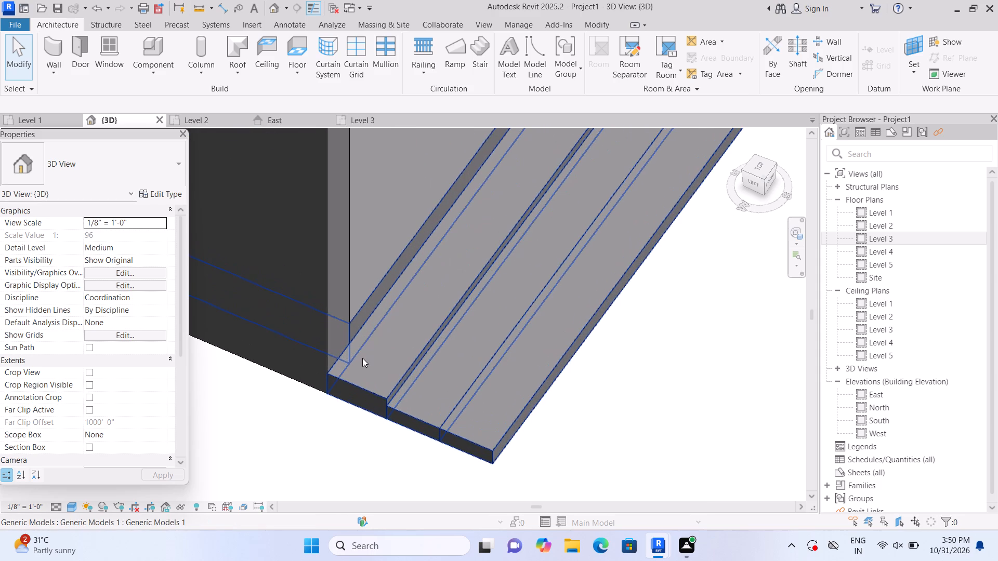
{"action": "left_click", "coordinate": [362, 359]}
{"action": "left_click_drag", "start_coordinate": [351, 399], "coordinate": [379, 369]}
{"action": "left_click", "coordinate": [379, 369]}
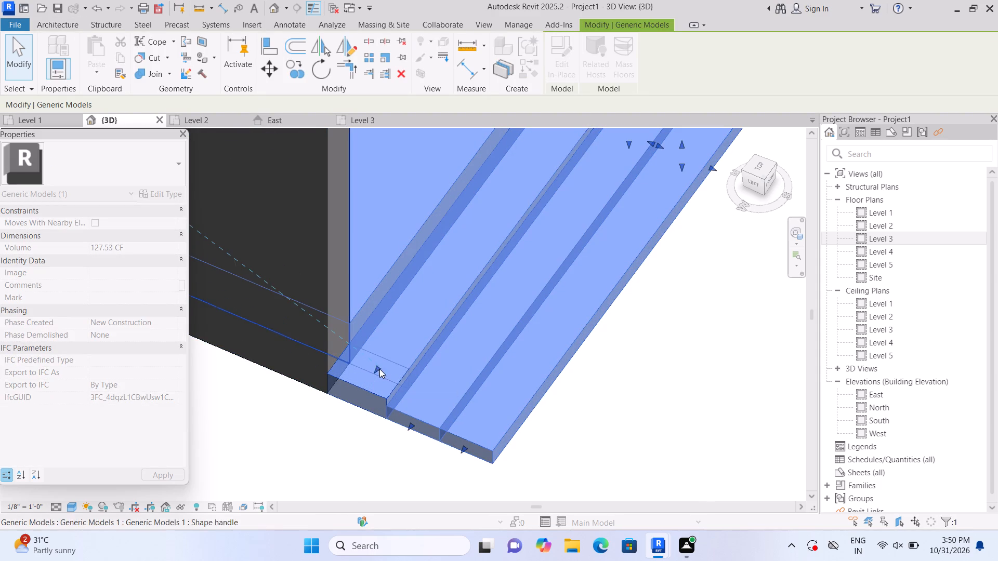
{"action": "left_click", "coordinate": [354, 424]}
{"action": "left_click", "coordinate": [392, 421]}
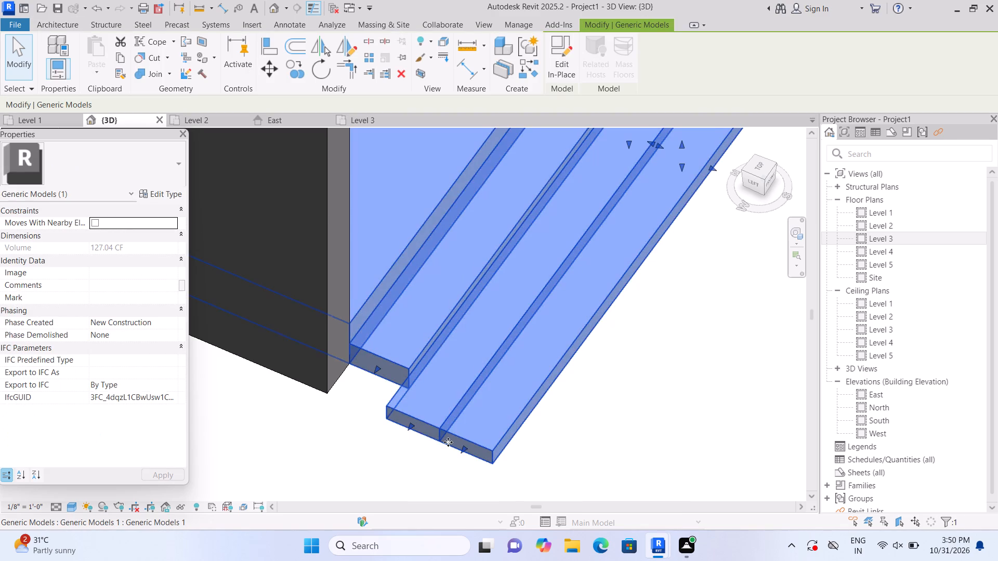
Pull the same side ends of the two lower entrance treads inward, aligning them with the upper step's end.
{"action": "left_click_drag", "start_coordinate": [410, 423], "coordinate": [435, 407]}
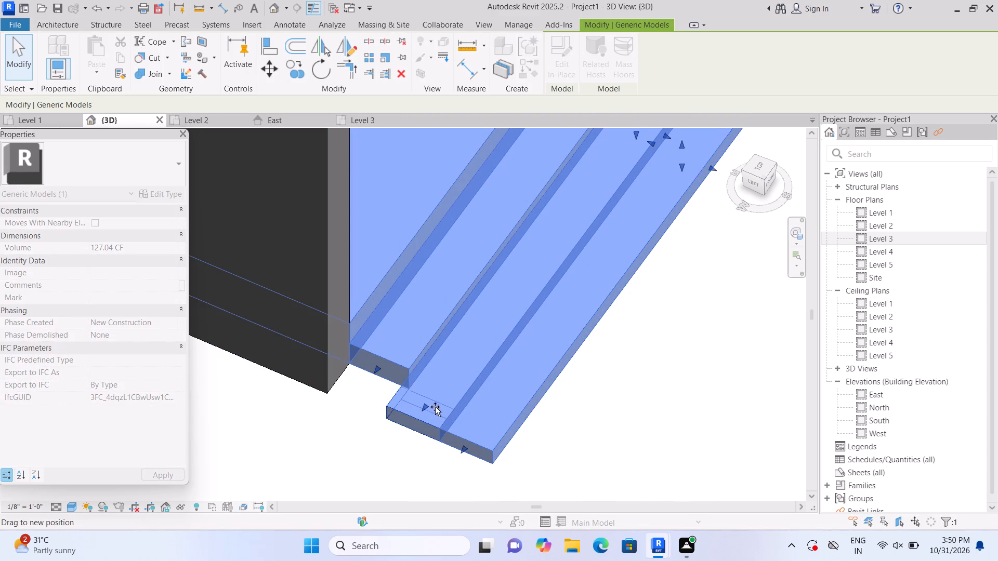
{"action": "left_click_drag", "start_coordinate": [435, 407], "coordinate": [441, 400]}
{"action": "left_click", "coordinate": [408, 443]}
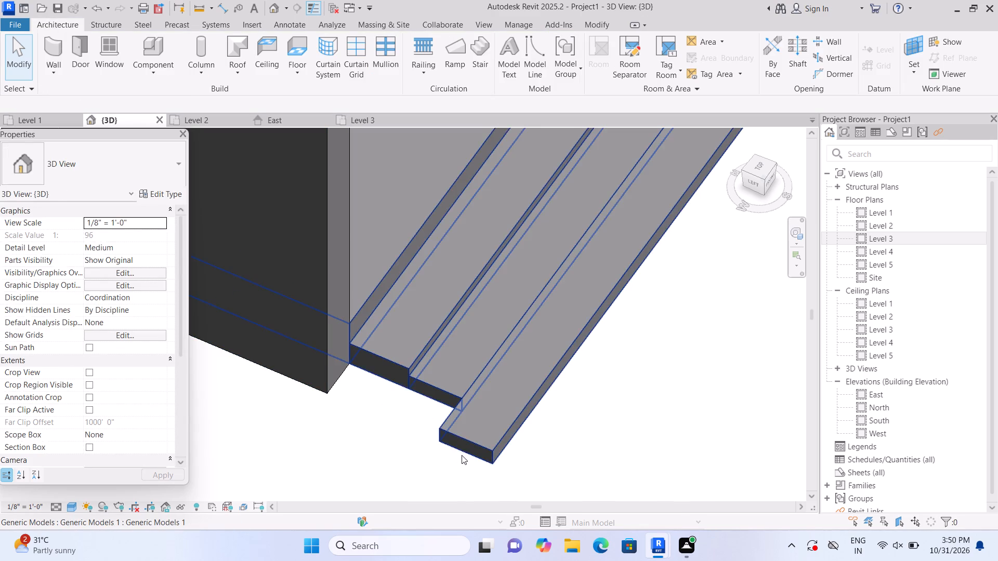
{"action": "double_click", "coordinate": [462, 455]}
{"action": "left_click_drag", "start_coordinate": [457, 456], "coordinate": [477, 431]}
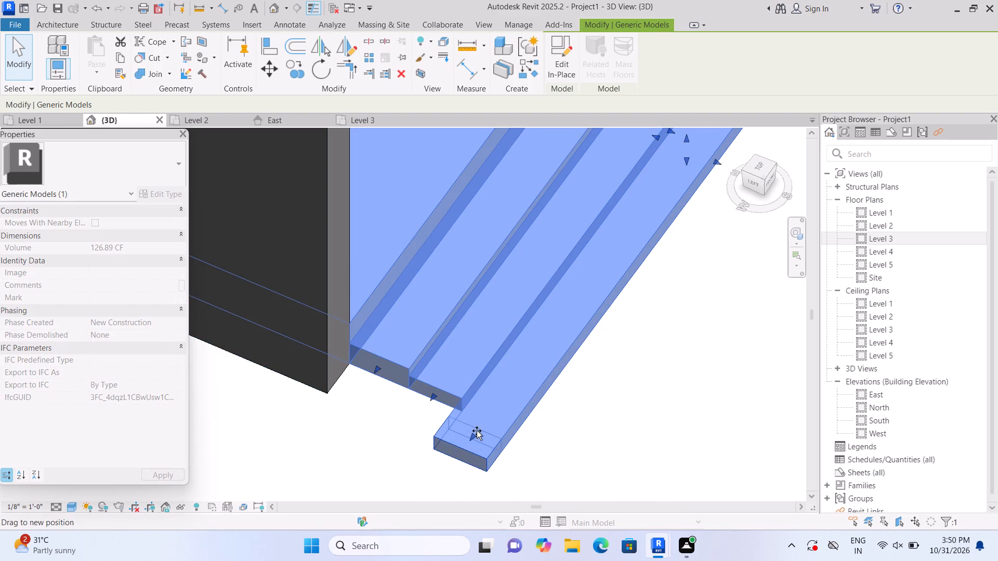
{"action": "left_click_drag", "start_coordinate": [477, 431], "coordinate": [486, 416]}
{"action": "left_click", "coordinate": [451, 445]}
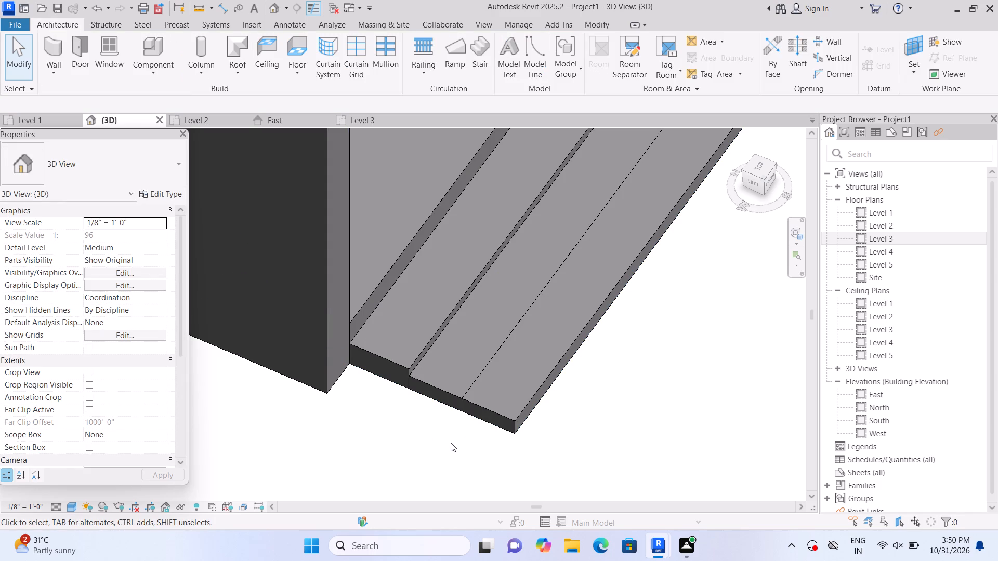
Examine the aligned ends of the entrance steps next to the side wall in the 3D view.
{"action": "middle_click_drag", "start_coordinate": [452, 443], "coordinate": [413, 447]}
{"action": "middle_click", "coordinate": [413, 447]}
{"action": "scroll", "coordinate": [415, 433], "scroll_direction": "up", "scroll_amount": 1}
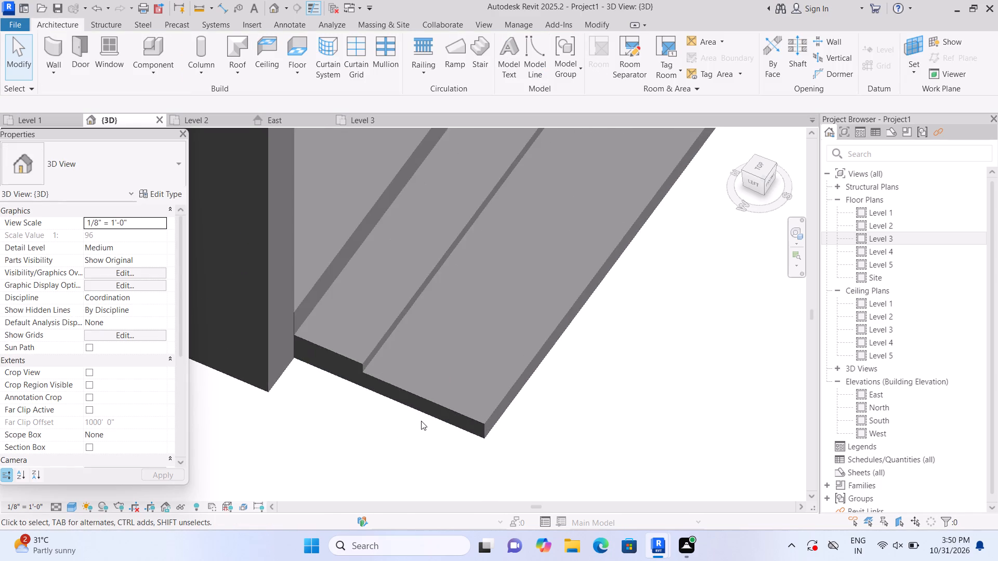
{"action": "scroll", "coordinate": [422, 420], "scroll_direction": "up", "scroll_amount": 1}
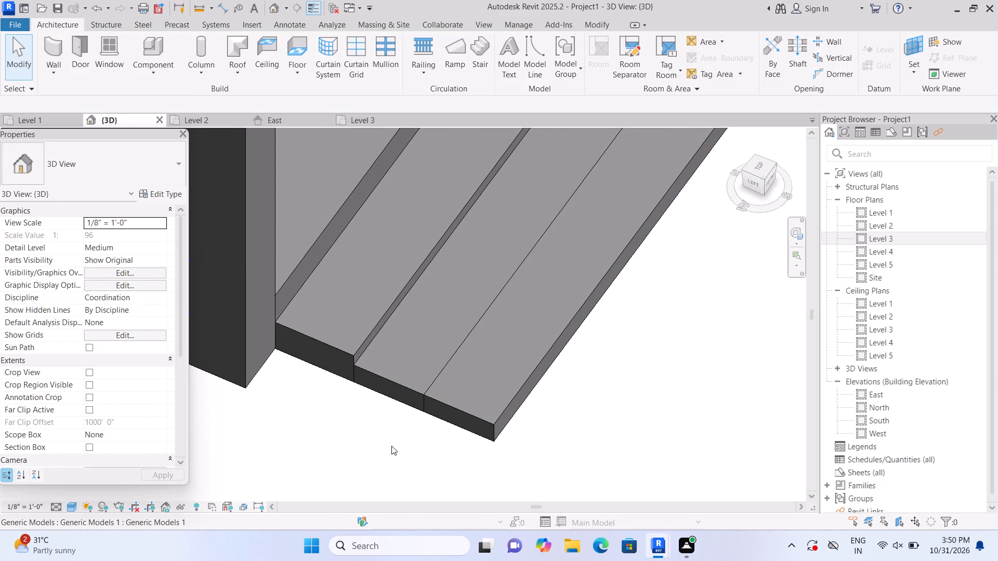
{"action": "middle_click_drag", "start_coordinate": [573, 432], "coordinate": [564, 438], "text": "shift"}
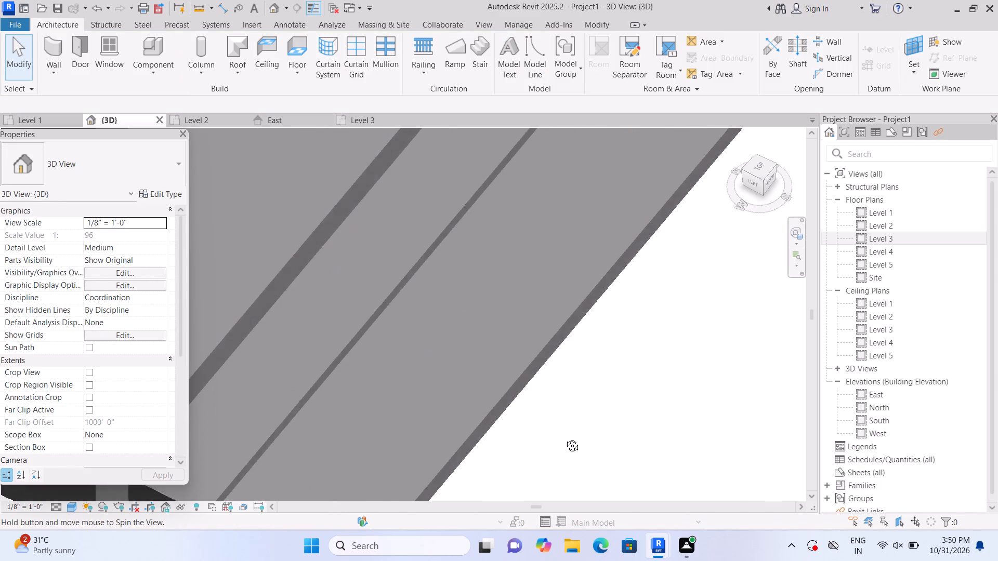
{"action": "middle_click_drag", "start_coordinate": [564, 438], "coordinate": [560, 439], "text": "shift"}
{"action": "scroll", "coordinate": [545, 424], "scroll_direction": "up", "scroll_amount": 1}
{"action": "middle_click_drag", "start_coordinate": [554, 424], "coordinate": [699, 299]}
{"action": "scroll", "coordinate": [613, 357], "scroll_direction": "down", "scroll_amount": 4}
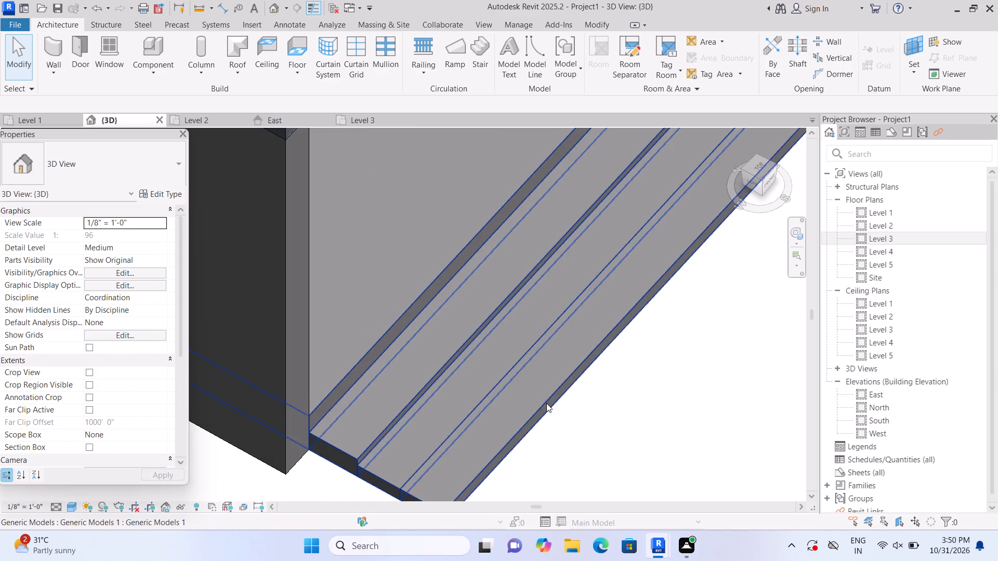
{"action": "middle_click_drag", "start_coordinate": [546, 404], "coordinate": [577, 276]}
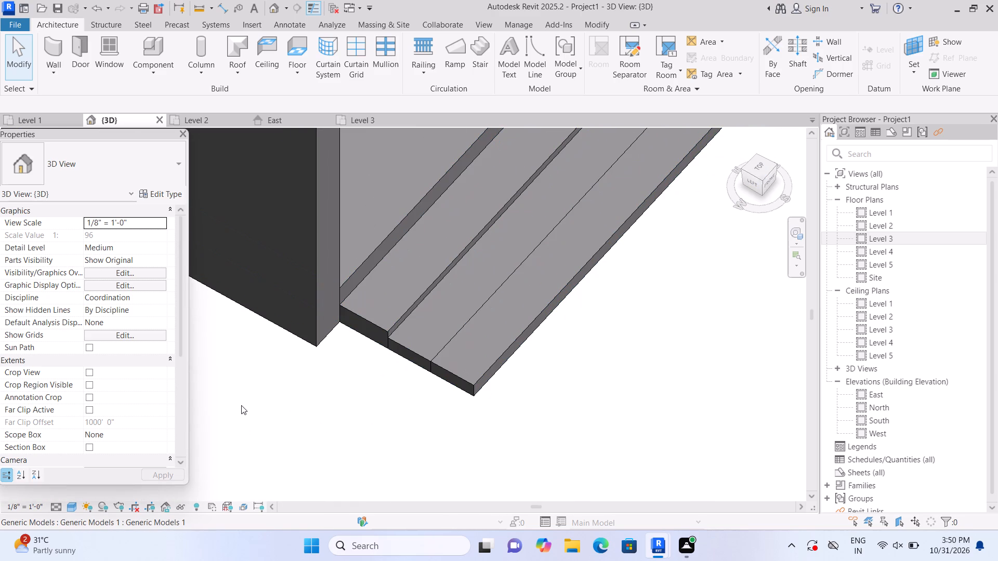
{"action": "scroll", "coordinate": [241, 405], "scroll_direction": "up", "scroll_amount": 1}
{"action": "middle_click_drag", "start_coordinate": [257, 370], "coordinate": [249, 388]}
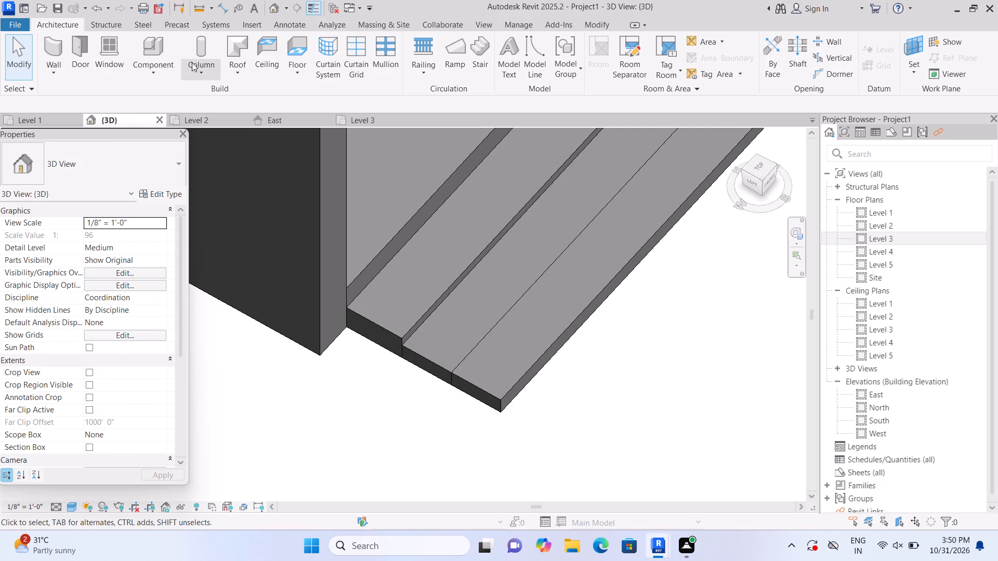
Start a new in-place model in the Generic Models category, skipping the save reminder and keeping the default name.
{"action": "left_click", "coordinate": [151, 70]}
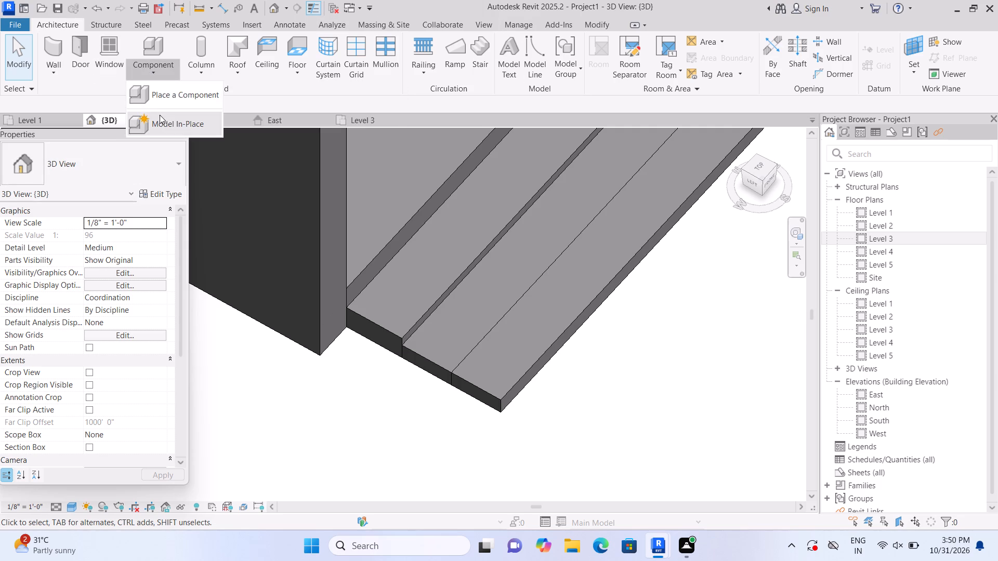
{"action": "left_click", "coordinate": [160, 115]}
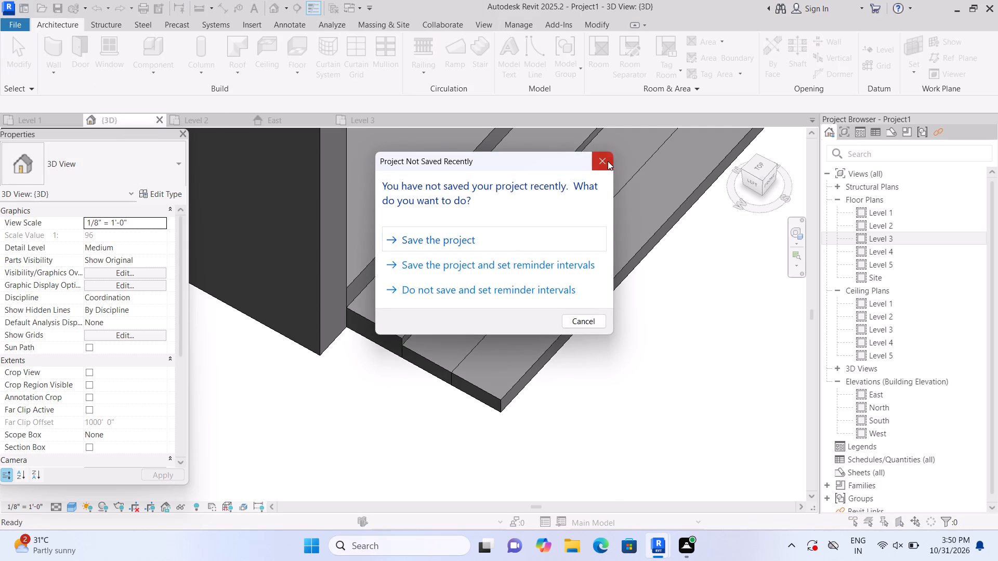
{"action": "left_click", "coordinate": [608, 161]}
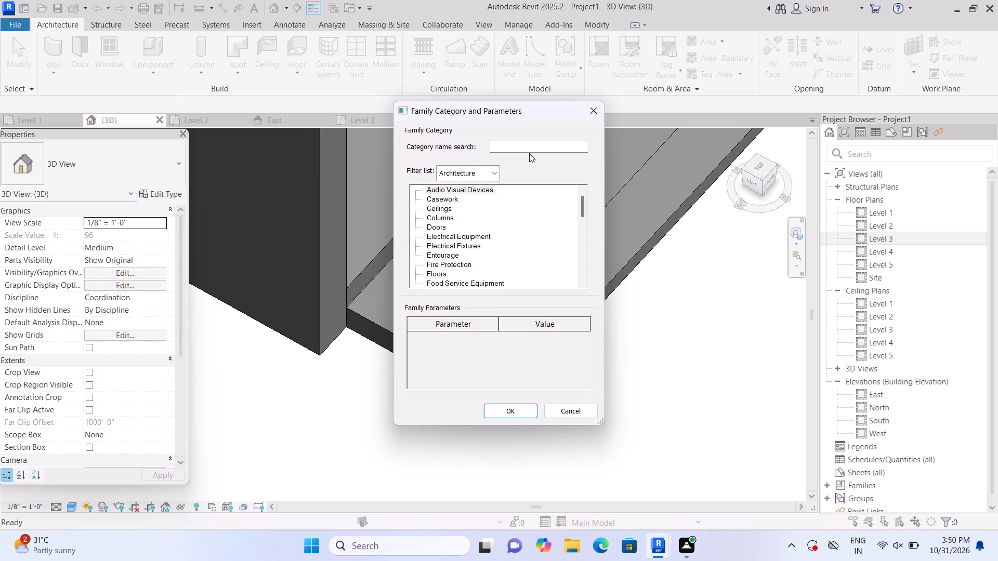
{"action": "scroll", "coordinate": [531, 236], "scroll_direction": "down", "scroll_amount": 10}
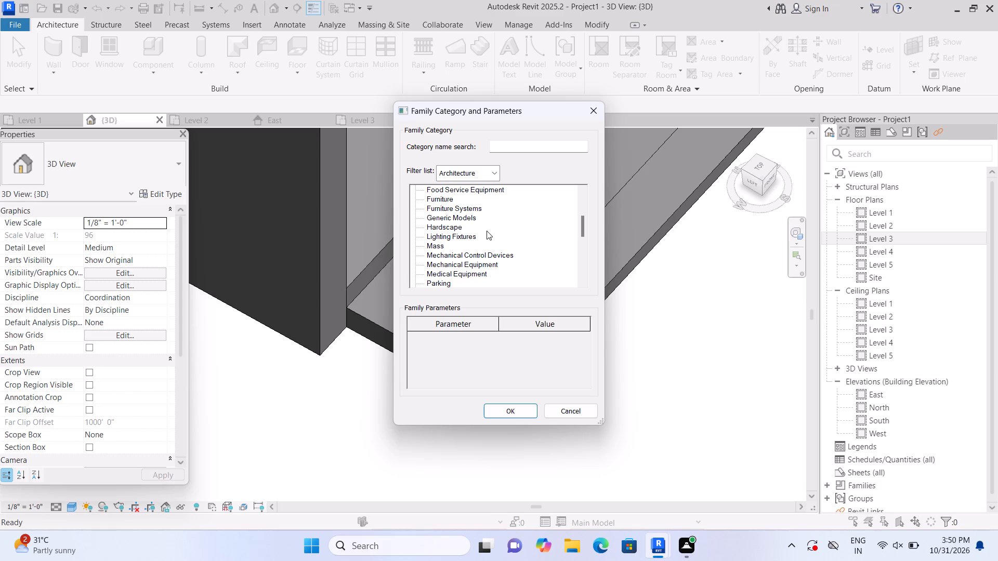
{"action": "scroll", "coordinate": [472, 238], "scroll_direction": "down", "scroll_amount": 4}
{"action": "scroll", "coordinate": [472, 246], "scroll_direction": "up", "scroll_amount": 2}
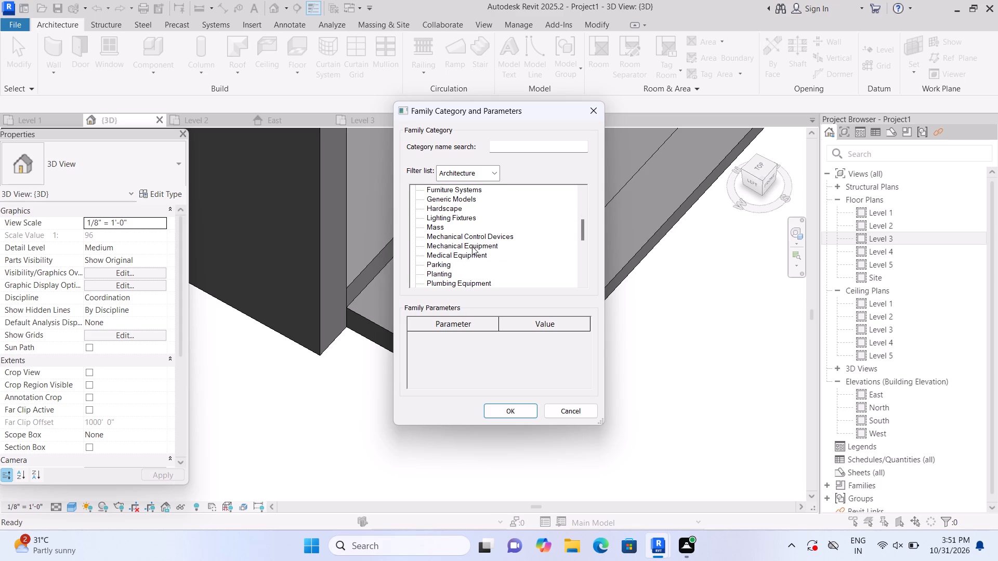
{"action": "scroll", "coordinate": [472, 246], "scroll_direction": "up", "scroll_amount": 3}
{"action": "scroll", "coordinate": [472, 246], "scroll_direction": "down", "scroll_amount": 1}
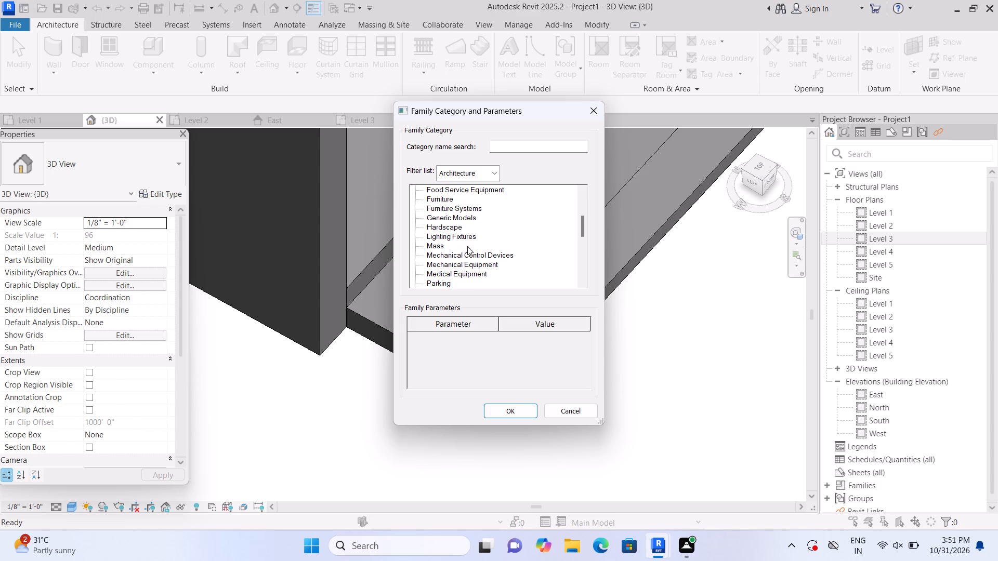
{"action": "left_click", "coordinate": [471, 217]}
{"action": "left_click", "coordinate": [513, 411]}
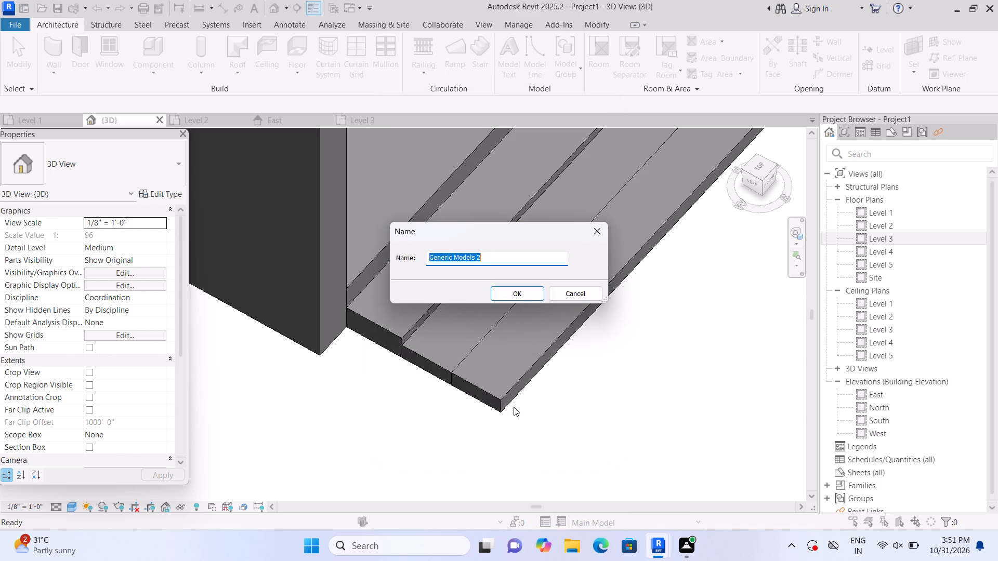
{"action": "left_click", "coordinate": [508, 291]}
Extrude a rectangle traced over the upper step's end face beside the side wall, with depth 1' 0".
{"action": "left_click", "coordinate": [119, 54]}
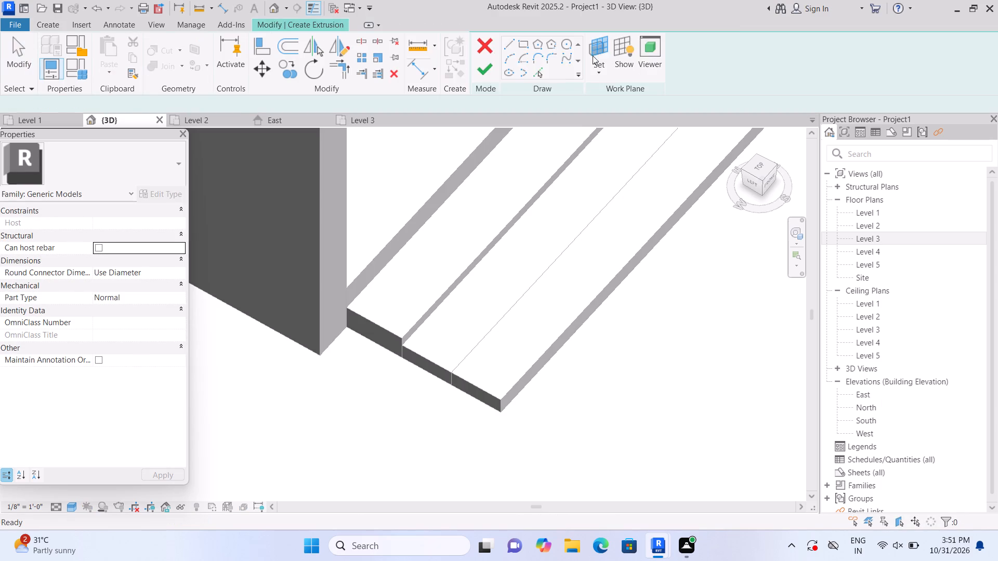
{"action": "left_click", "coordinate": [671, 70]}
{"action": "left_click", "coordinate": [677, 125]}
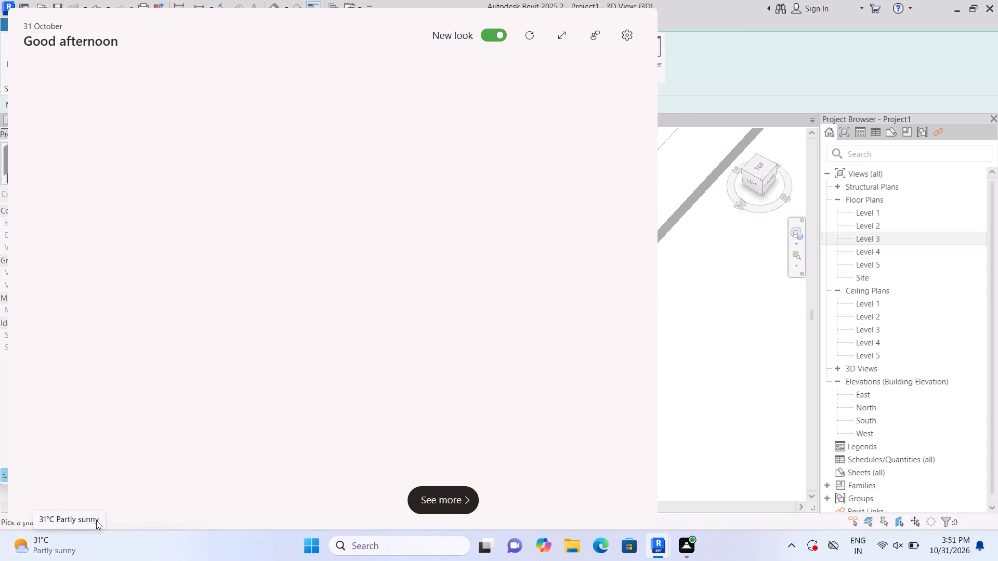
{"action": "scroll", "coordinate": [395, 360], "scroll_direction": "up", "scroll_amount": 1}
{"action": "left_click", "coordinate": [383, 349]}
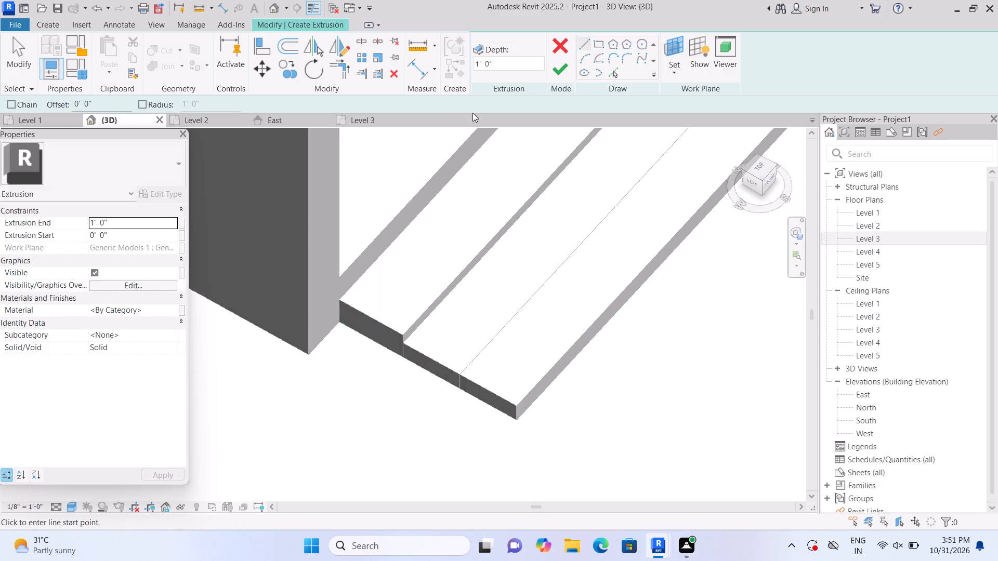
{"action": "left_click", "coordinate": [595, 42]}
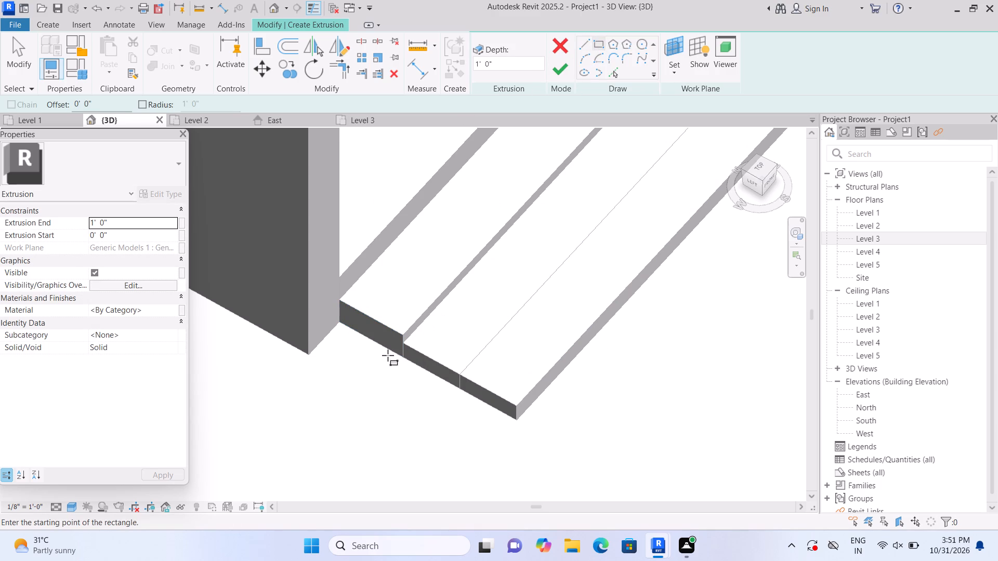
{"action": "scroll", "coordinate": [356, 333], "scroll_direction": "up", "scroll_amount": 4}
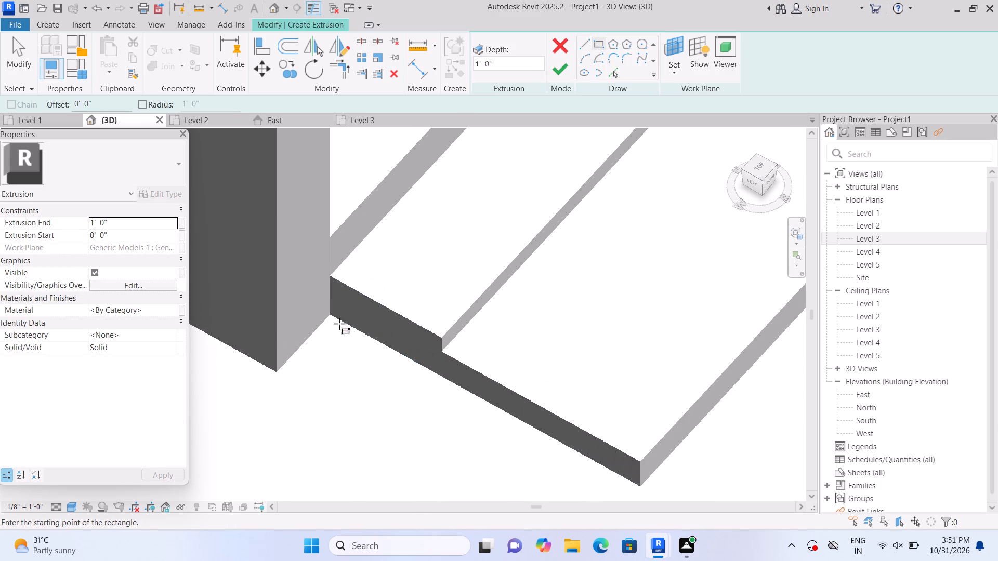
{"action": "left_click", "coordinate": [332, 316]}
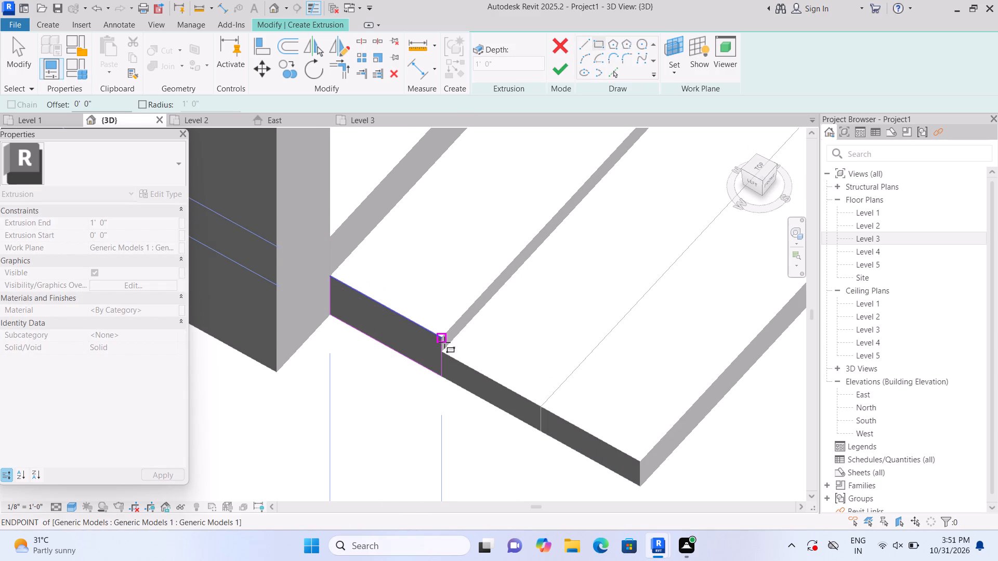
{"action": "left_click", "coordinate": [444, 342]}
{"action": "left_click", "coordinate": [563, 71]}
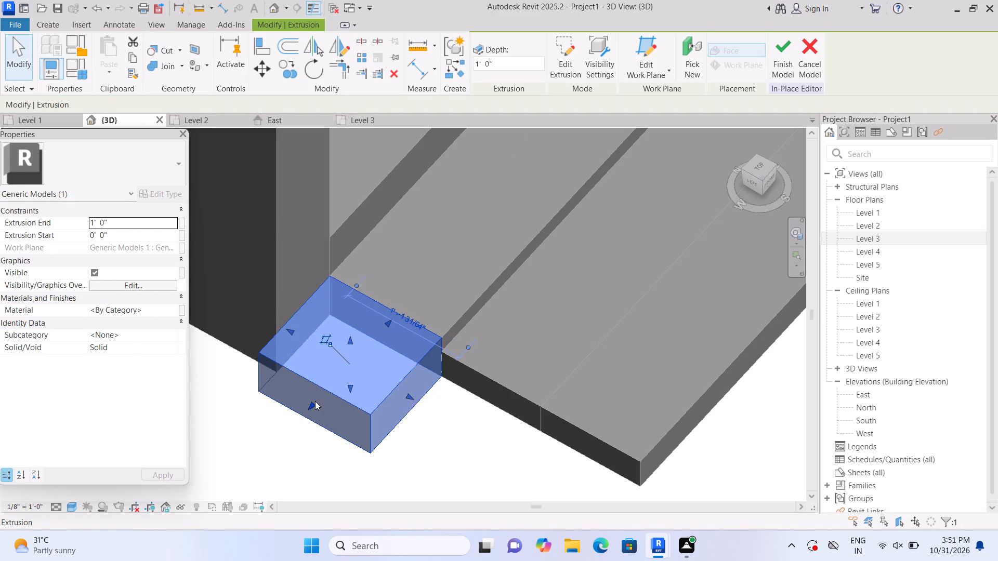
Reduce the extrusion's depth to 0' 9", bringing its outer side flush with the side wall's outer face.
{"action": "left_click_drag", "start_coordinate": [310, 405], "coordinate": [333, 387]}
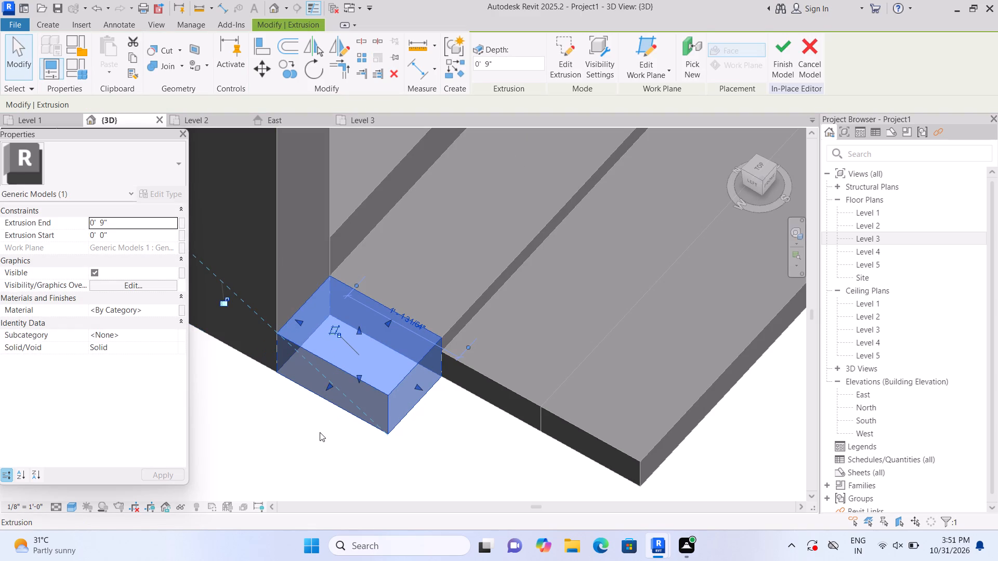
{"action": "double_click", "coordinate": [320, 433]}
{"action": "left_click", "coordinate": [369, 405]}
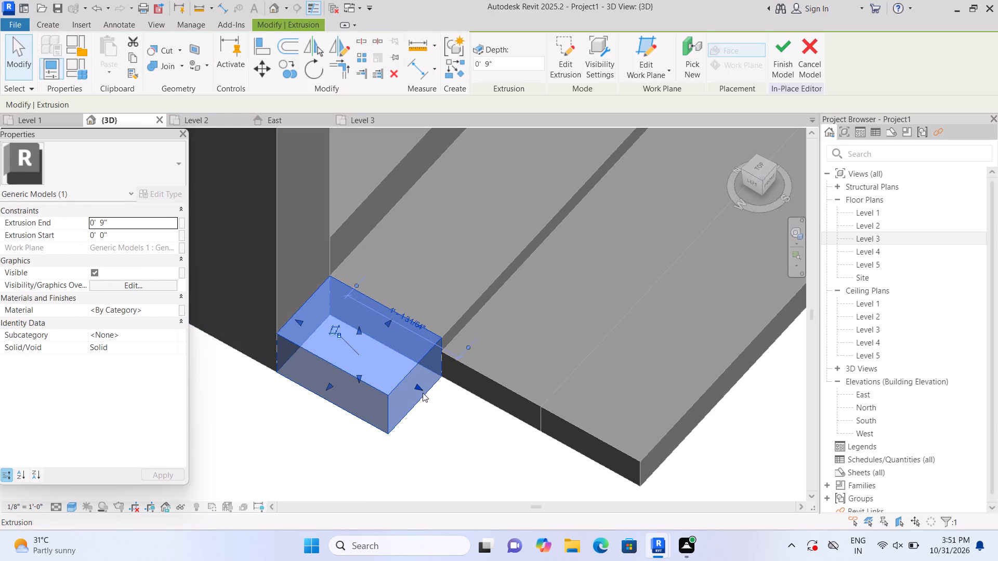
Lengthen the extrusion along the step ends to the lowest tread's front edge, about 3' 1 31/64" long.
{"action": "left_click_drag", "start_coordinate": [417, 384], "coordinate": [604, 503]}
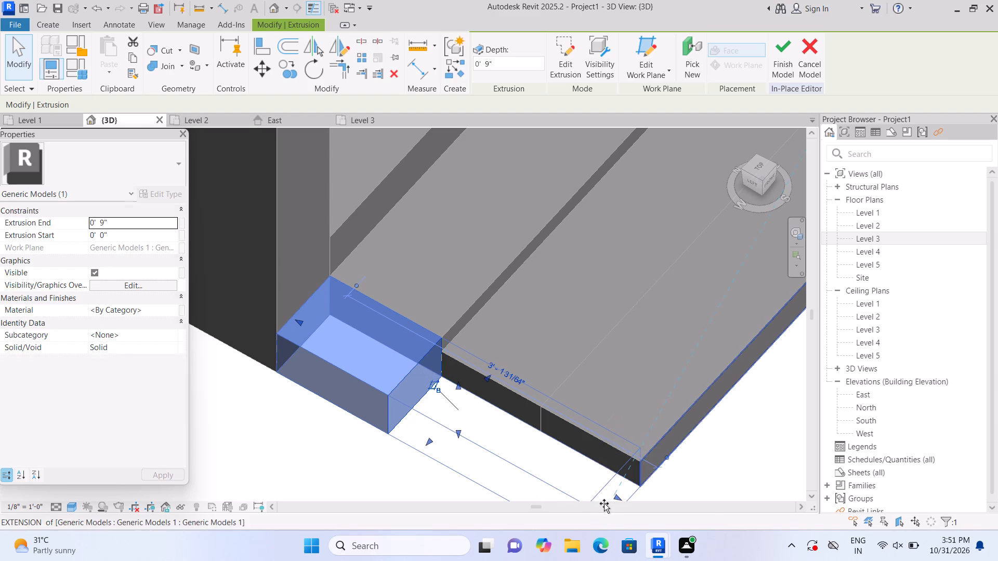
{"action": "left_click_drag", "start_coordinate": [604, 503], "coordinate": [605, 504]}
{"action": "scroll", "coordinate": [667, 493], "scroll_direction": "up", "scroll_amount": 1}
{"action": "middle_click_drag", "start_coordinate": [667, 493], "coordinate": [637, 434]}
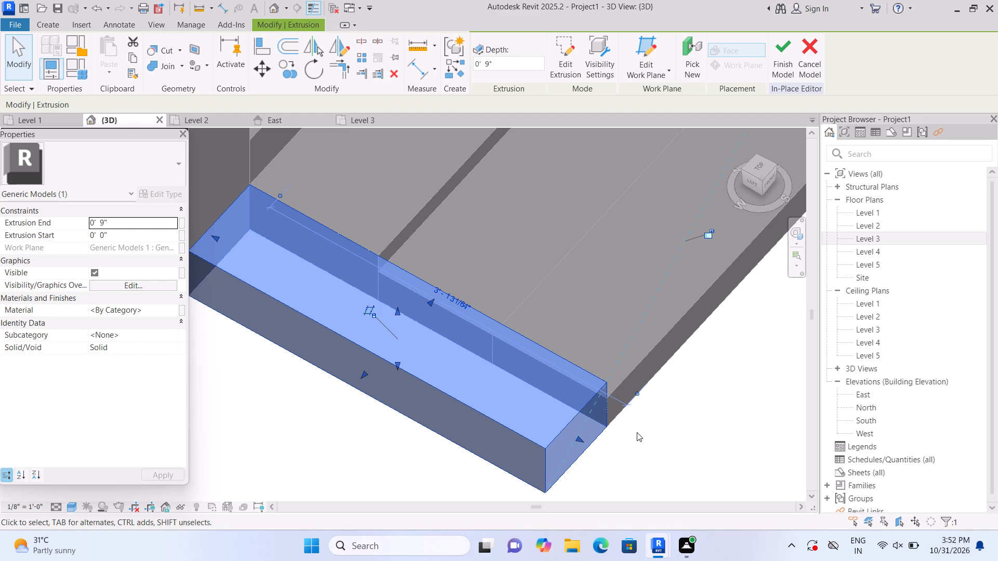
{"action": "left_click", "coordinate": [667, 451]}
{"action": "scroll", "coordinate": [687, 435], "scroll_direction": "down", "scroll_amount": 6}
{"action": "scroll", "coordinate": [689, 439], "scroll_direction": "up", "scroll_amount": 4}
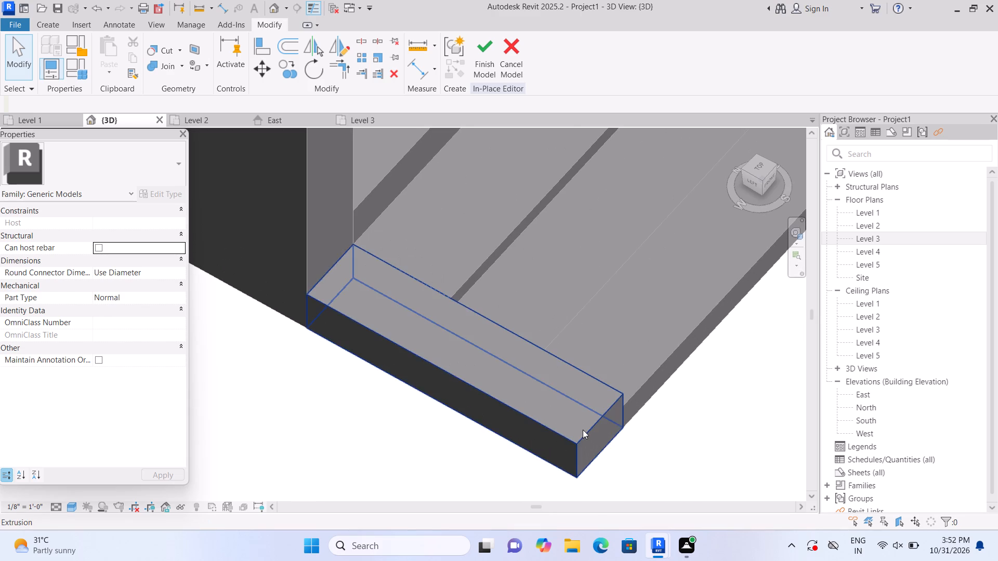
Raise the top face of the side extrusion slightly above the upper entrance step.
{"action": "left_click", "coordinate": [583, 430]}
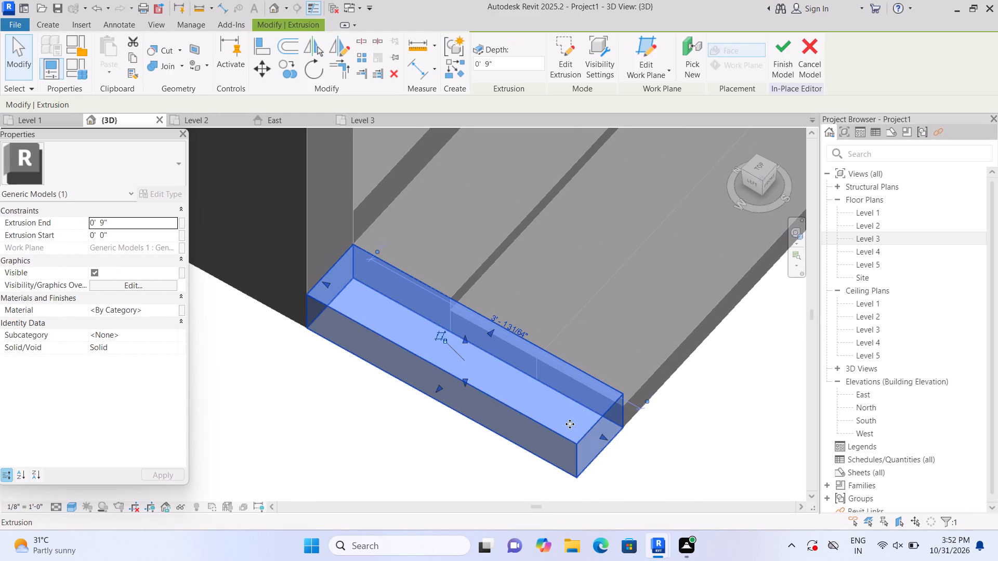
{"action": "scroll", "coordinate": [567, 428], "scroll_direction": "up", "scroll_amount": 1}
{"action": "scroll", "coordinate": [515, 355], "scroll_direction": "up", "scroll_amount": 2}
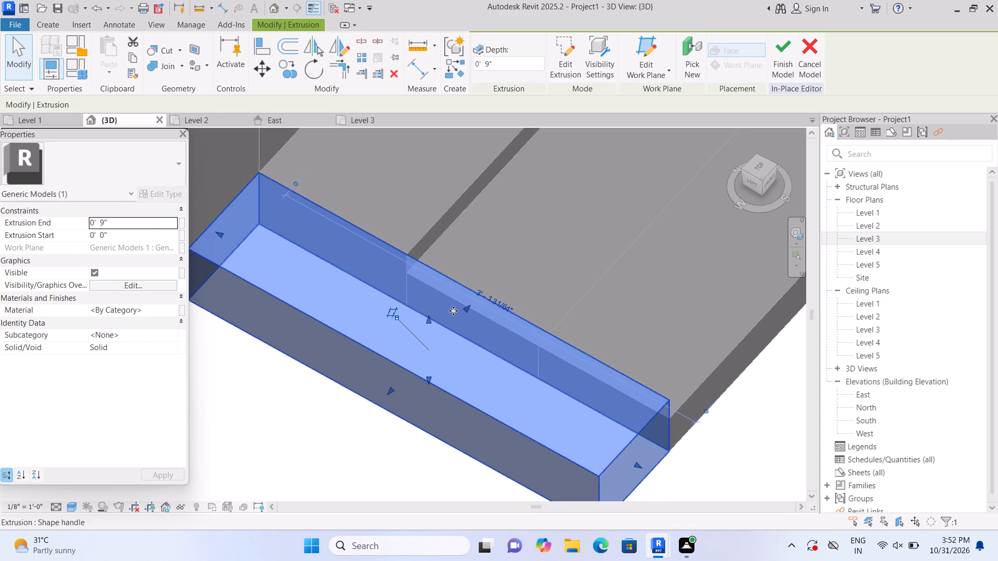
{"action": "left_click_drag", "start_coordinate": [428, 317], "coordinate": [437, 269]}
{"action": "left_click", "coordinate": [438, 265]}
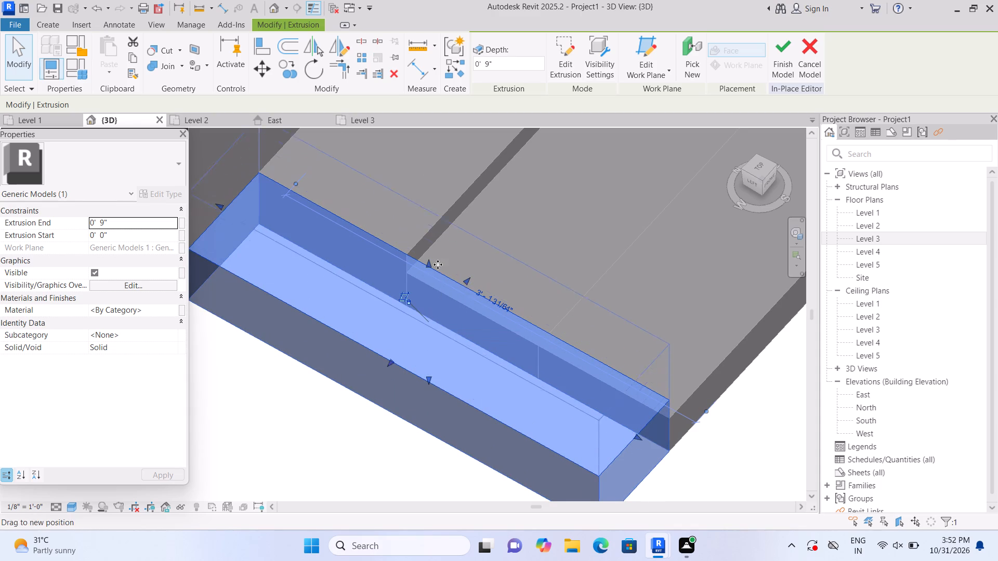
{"action": "scroll", "coordinate": [458, 281], "scroll_direction": "down", "scroll_amount": 6}
{"action": "scroll", "coordinate": [548, 324], "scroll_direction": "down", "scroll_amount": 5}
{"action": "left_click", "coordinate": [645, 335]}
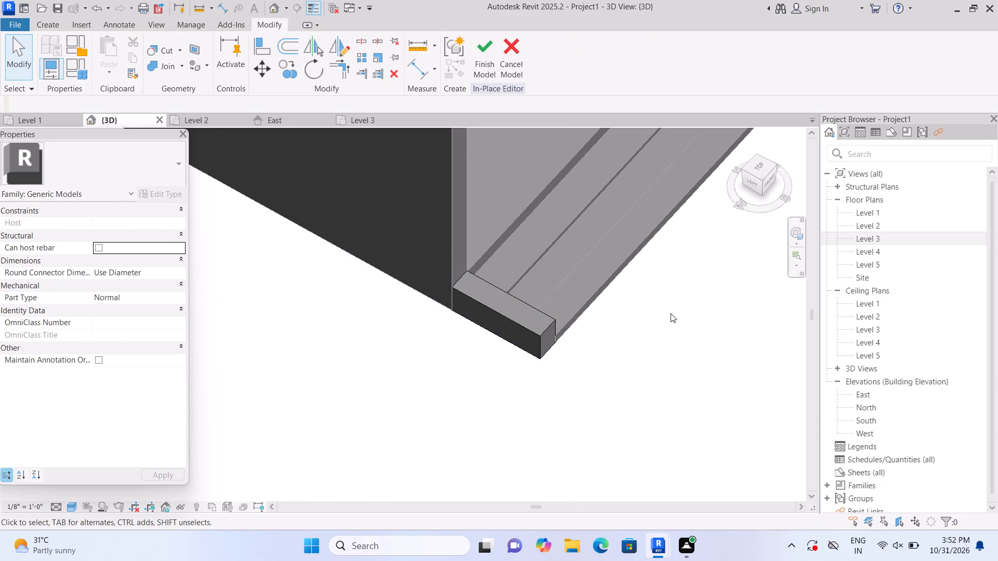
Examine the building's exterior in 3D around to the opposite end of the entrance steps.
{"action": "middle_click_drag", "start_coordinate": [665, 316], "coordinate": [649, 324]}
{"action": "scroll", "coordinate": [649, 324], "scroll_direction": "up", "scroll_amount": 1}
{"action": "middle_click_drag", "start_coordinate": [712, 322], "coordinate": [623, 347]}
{"action": "middle_click_drag", "start_coordinate": [528, 352], "coordinate": [671, 147]}
{"action": "scroll", "coordinate": [604, 281], "scroll_direction": "down", "scroll_amount": 4}
{"action": "middle_click_drag", "start_coordinate": [695, 381], "coordinate": [674, 395], "text": "shift"}
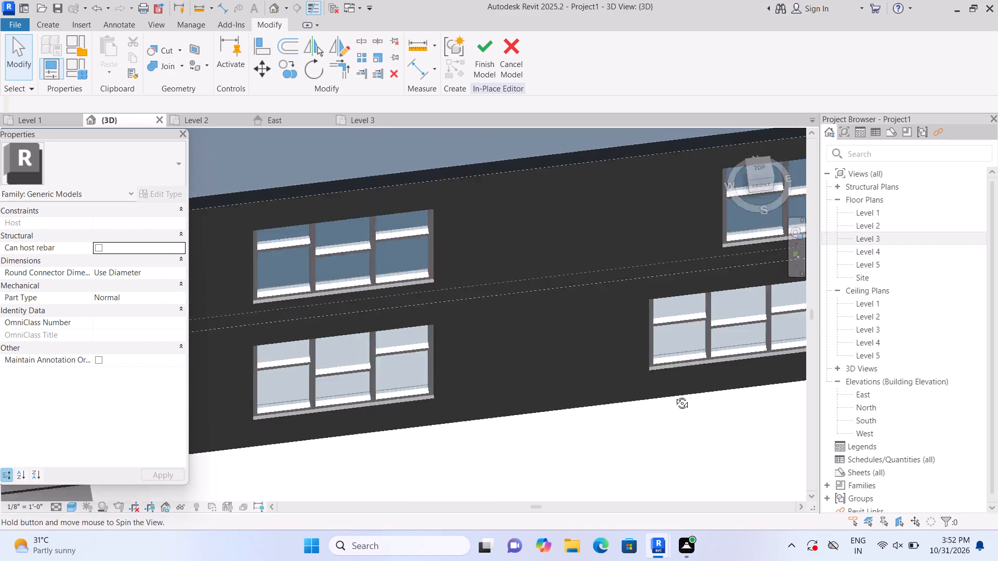
{"action": "middle_click_drag", "start_coordinate": [674, 395], "coordinate": [630, 405], "text": "shift"}
{"action": "middle_click_drag", "start_coordinate": [617, 350], "coordinate": [820, 225]}
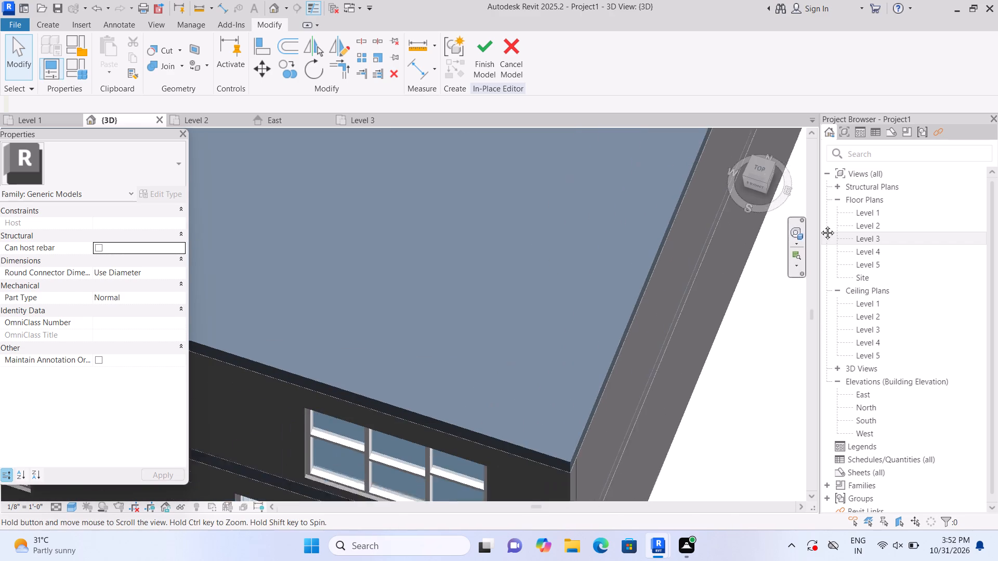
{"action": "middle_click_drag", "start_coordinate": [820, 225], "coordinate": [823, 222]}
{"action": "middle_click_drag", "start_coordinate": [375, 419], "coordinate": [482, 316]}
{"action": "scroll", "coordinate": [317, 416], "scroll_direction": "down", "scroll_amount": 3}
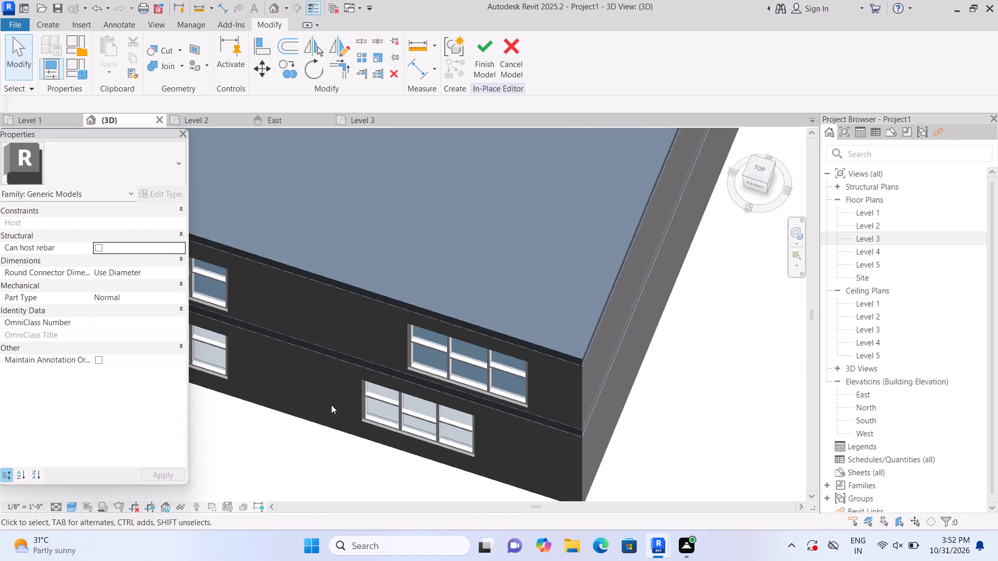
{"action": "scroll", "coordinate": [301, 442], "scroll_direction": "down", "scroll_amount": 1}
{"action": "middle_click_drag", "start_coordinate": [310, 440], "coordinate": [457, 343]}
{"action": "middle_click_drag", "start_coordinate": [545, 406], "coordinate": [535, 413], "text": "shift"}
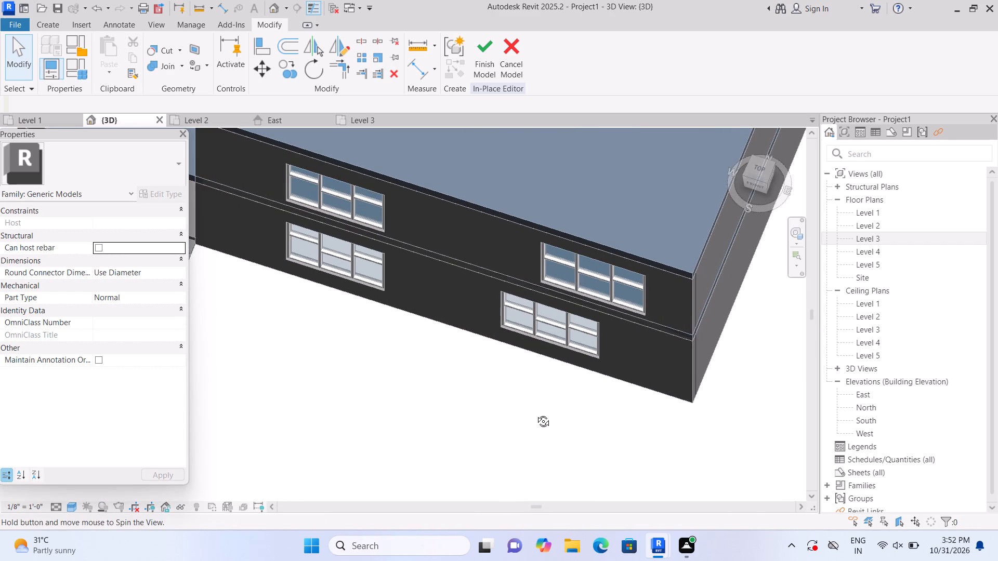
{"action": "middle_click_drag", "start_coordinate": [535, 413], "coordinate": [489, 423], "text": "shift"}
{"action": "scroll", "coordinate": [435, 369], "scroll_direction": "up", "scroll_amount": 1}
{"action": "middle_click_drag", "start_coordinate": [437, 369], "coordinate": [796, 347]}
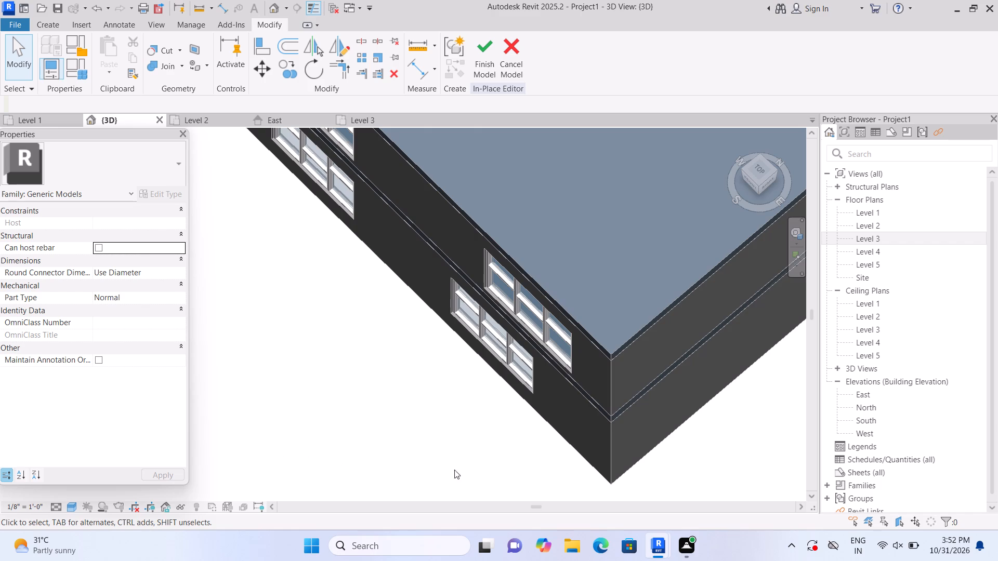
{"action": "middle_click_drag", "start_coordinate": [256, 378], "coordinate": [518, 482]}
{"action": "scroll", "coordinate": [493, 262], "scroll_direction": "up", "scroll_amount": 2}
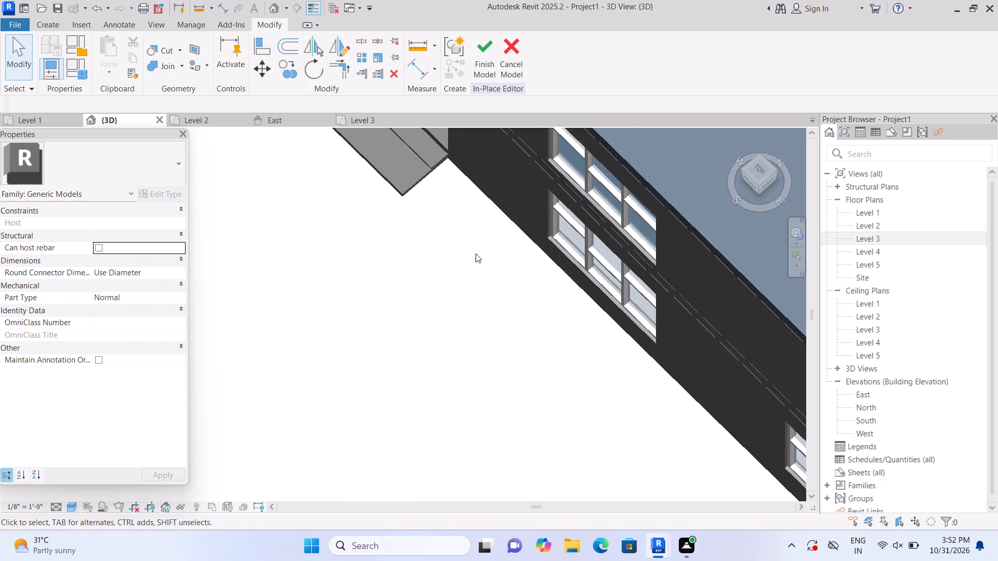
{"action": "scroll", "coordinate": [476, 253], "scroll_direction": "up", "scroll_amount": 2}
{"action": "middle_click_drag", "start_coordinate": [477, 264], "coordinate": [413, 474]}
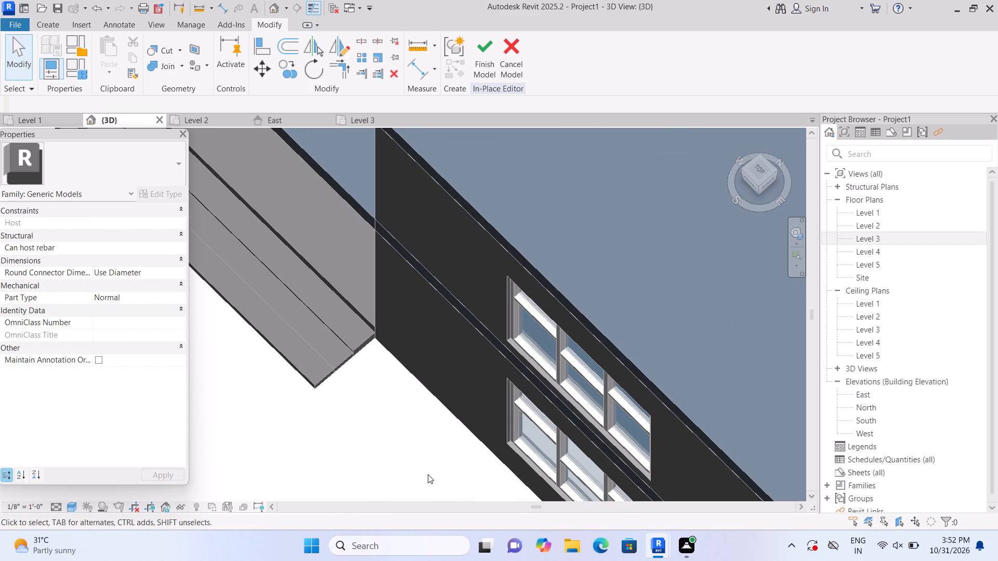
{"action": "middle_click_drag", "start_coordinate": [428, 473], "coordinate": [413, 402], "text": "shift"}
{"action": "middle_click_drag", "start_coordinate": [356, 455], "coordinate": [356, 448], "text": "shift"}
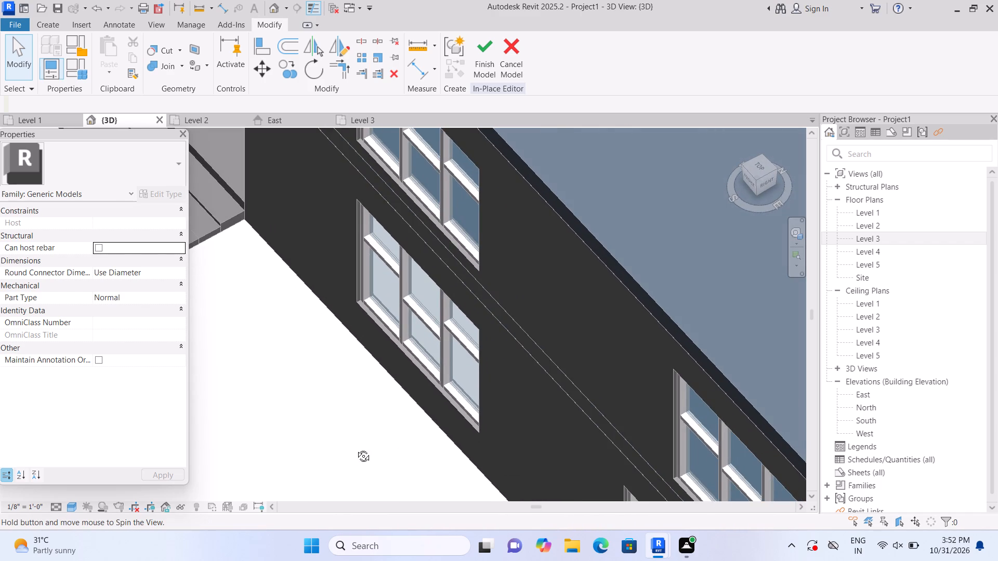
{"action": "middle_click_drag", "start_coordinate": [356, 448], "coordinate": [373, 367], "text": "shift"}
{"action": "middle_click_drag", "start_coordinate": [383, 344], "coordinate": [402, 434]}
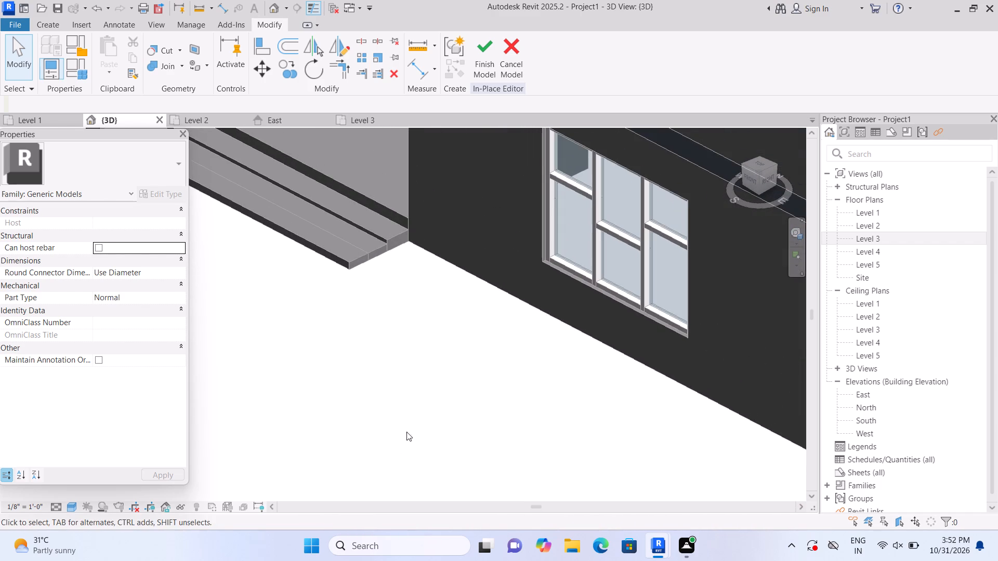
{"action": "scroll", "coordinate": [411, 395], "scroll_direction": "up", "scroll_amount": 1, "text": "shift"}
{"action": "middle_click_drag", "start_coordinate": [415, 392], "coordinate": [414, 365], "text": "shift"}
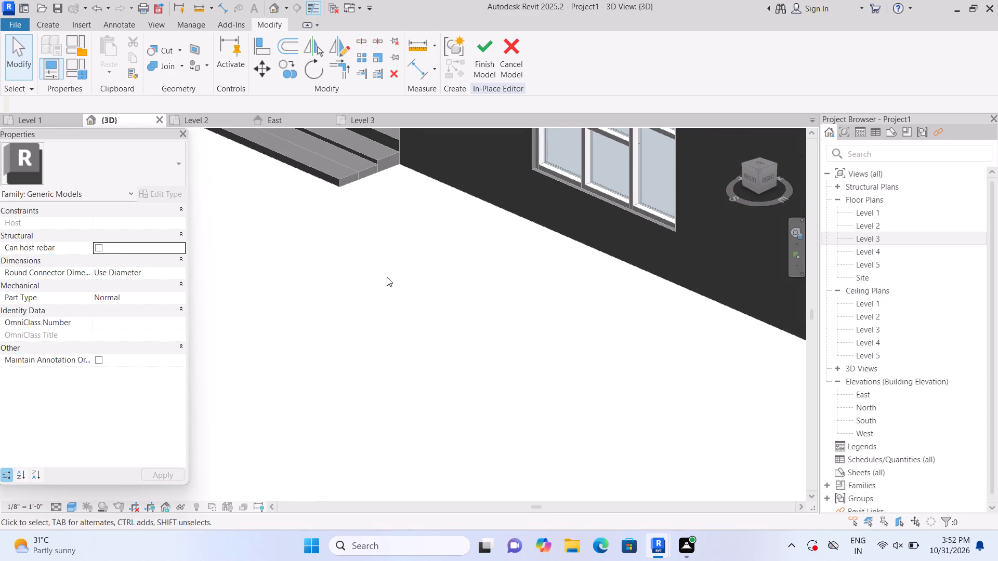
{"action": "middle_click_drag", "start_coordinate": [390, 283], "coordinate": [513, 474]}
{"action": "scroll", "coordinate": [529, 426], "scroll_direction": "up", "scroll_amount": 1}
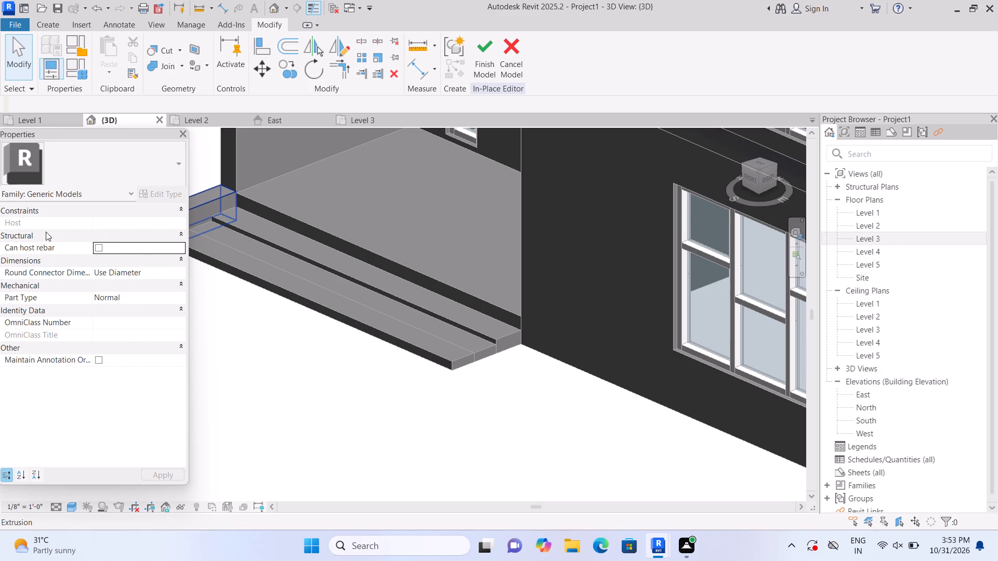
Extrude a rectangle about 1' 1 31/64" by 0' 6" on the upper step's opposite end face, with depth 1' 0".
{"action": "left_click", "coordinate": [57, 22]}
{"action": "left_click", "coordinate": [114, 68]}
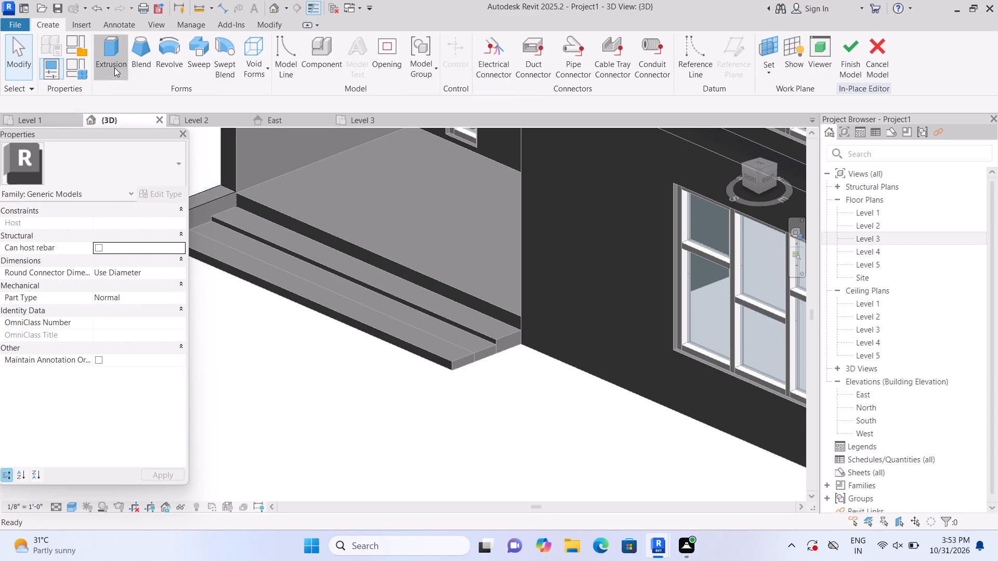
{"action": "left_click", "coordinate": [679, 74]}
{"action": "left_click", "coordinate": [684, 118]}
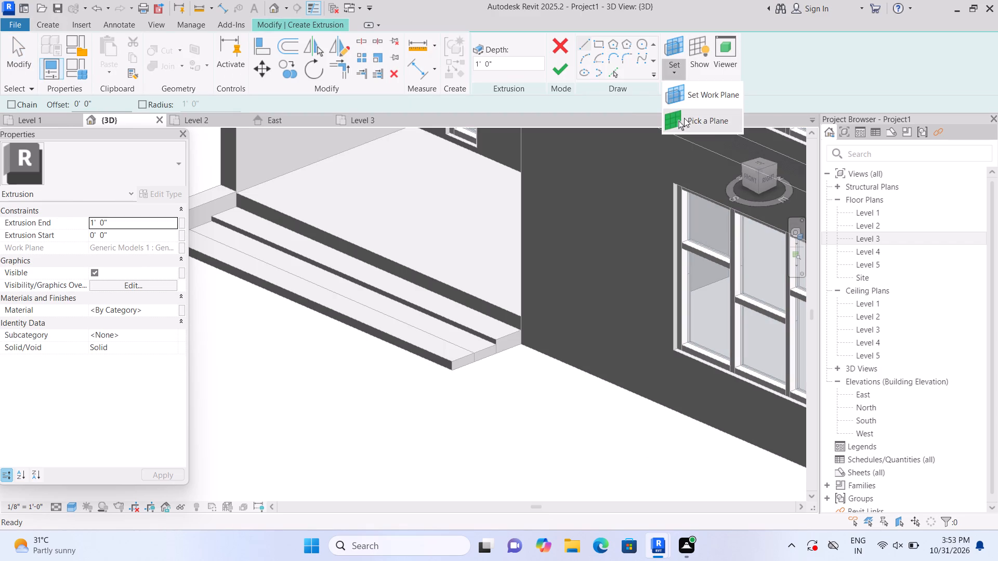
{"action": "left_click", "coordinate": [517, 336]}
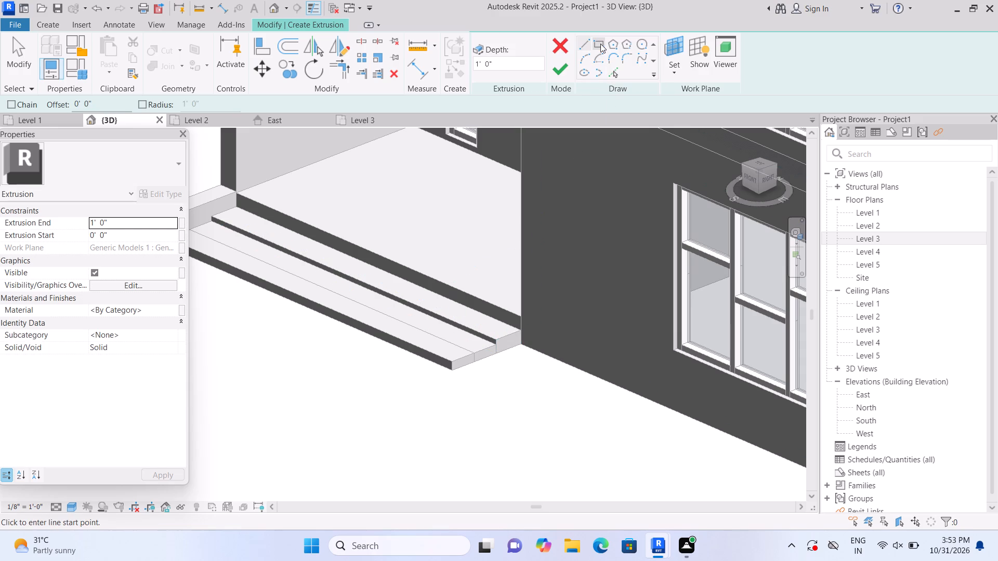
{"action": "left_click", "coordinate": [600, 44]}
{"action": "scroll", "coordinate": [560, 362], "scroll_direction": "up", "scroll_amount": 6}
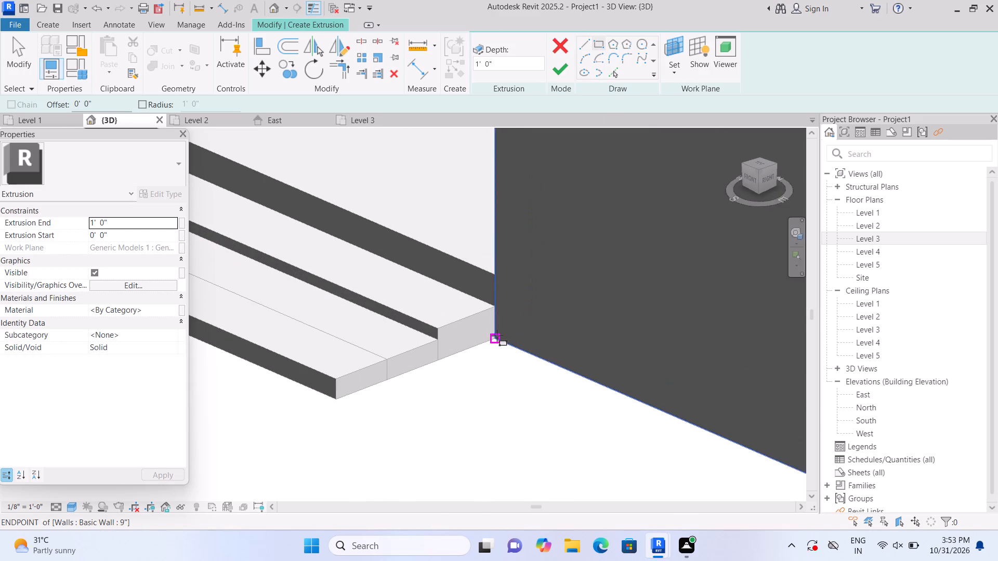
{"action": "left_click", "coordinate": [497, 336]}
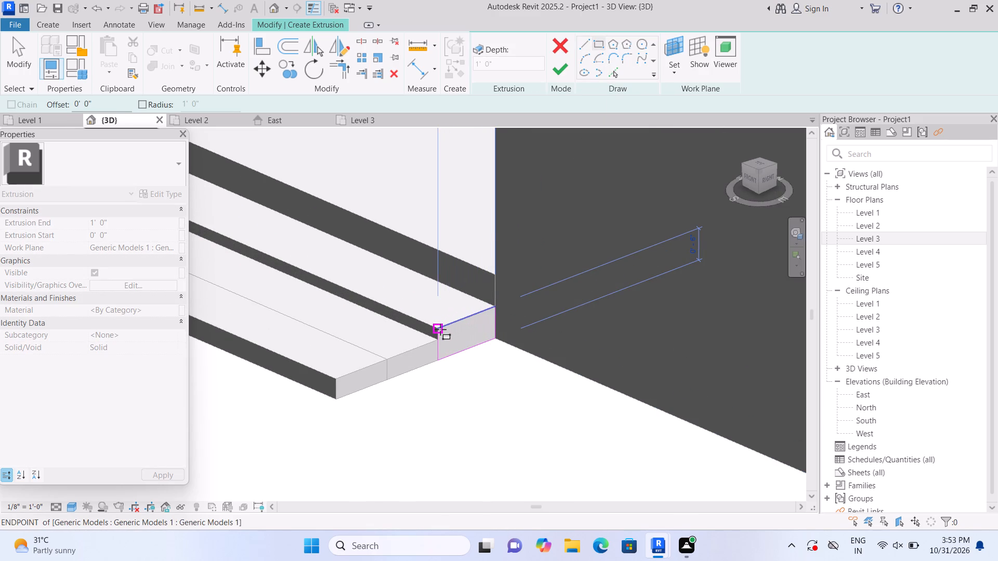
{"action": "left_click", "coordinate": [440, 329]}
{"action": "double_click", "coordinate": [571, 68]}
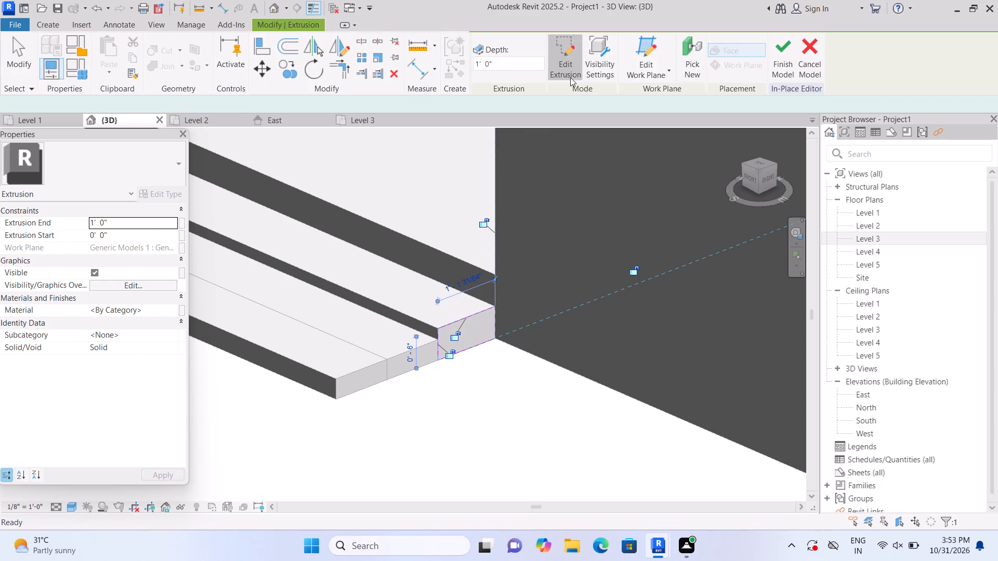
{"action": "left_click", "coordinate": [487, 76]}
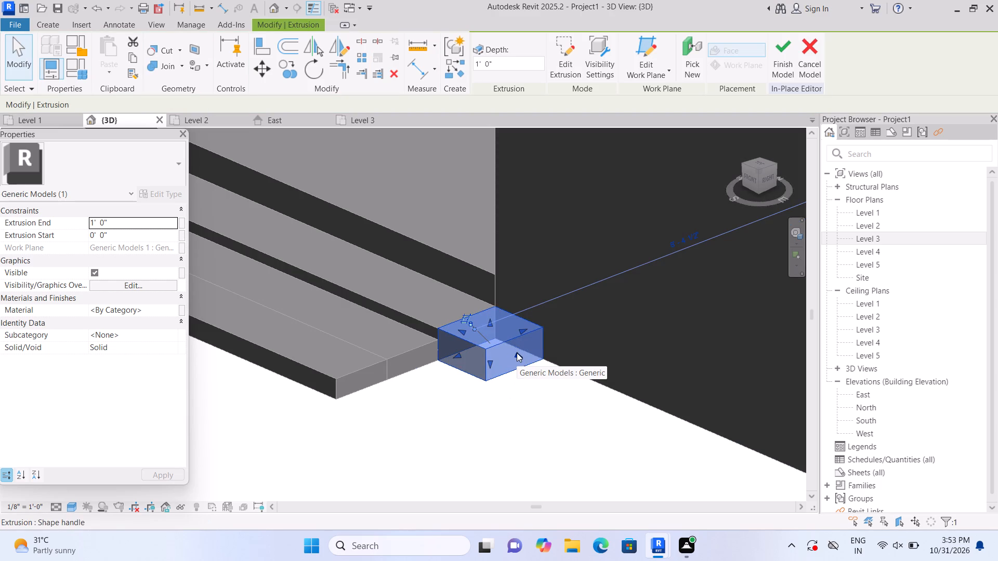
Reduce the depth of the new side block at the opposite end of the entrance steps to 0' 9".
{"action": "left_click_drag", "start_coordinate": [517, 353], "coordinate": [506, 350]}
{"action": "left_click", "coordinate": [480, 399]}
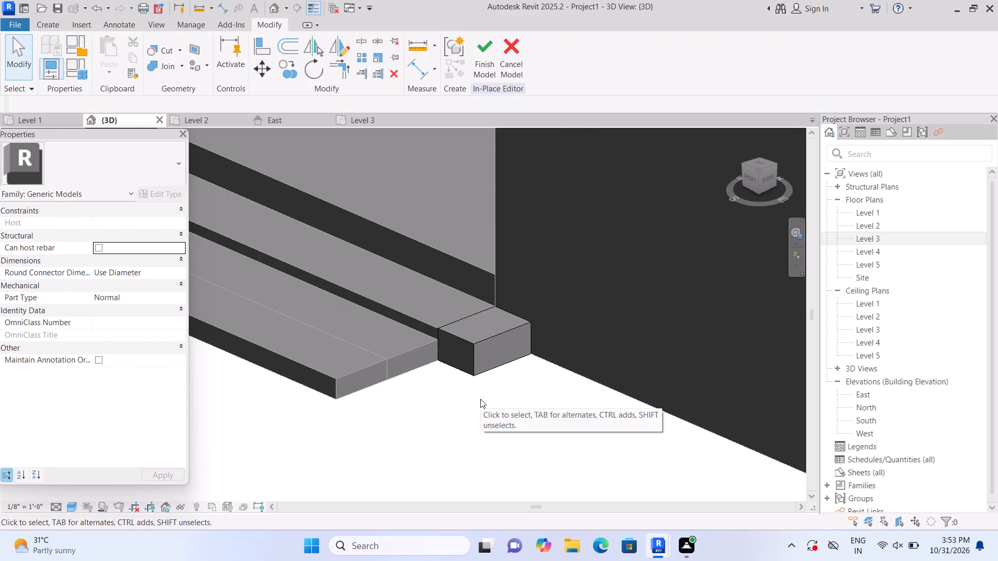
Widen the same side block to about 1' 1 171/256" and lengthen it to the lowest tread's front edge.
{"action": "scroll", "coordinate": [486, 402], "scroll_direction": "down", "scroll_amount": 6}
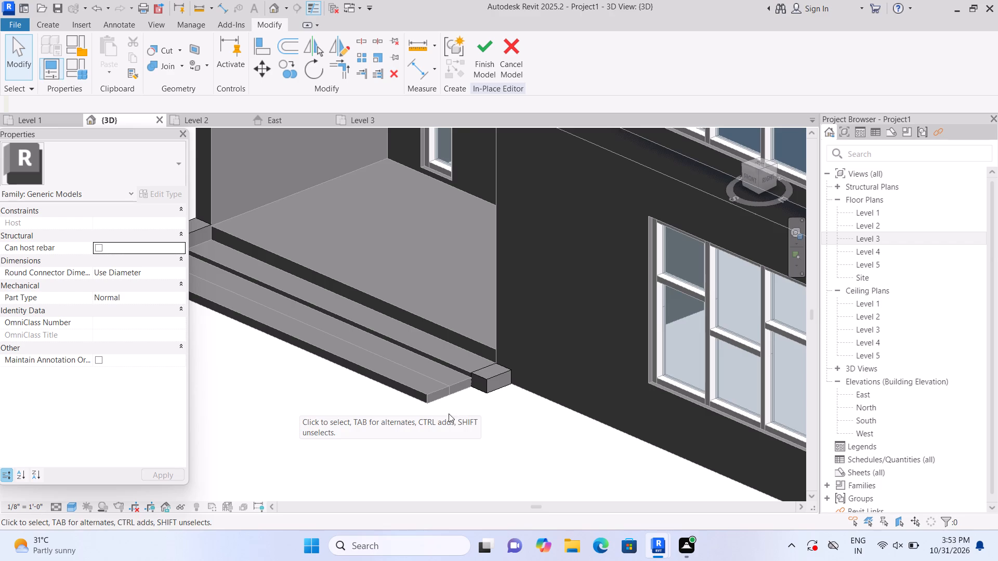
{"action": "middle_click_drag", "start_coordinate": [320, 419], "coordinate": [378, 431]}
{"action": "scroll", "coordinate": [577, 444], "scroll_direction": "up", "scroll_amount": 1}
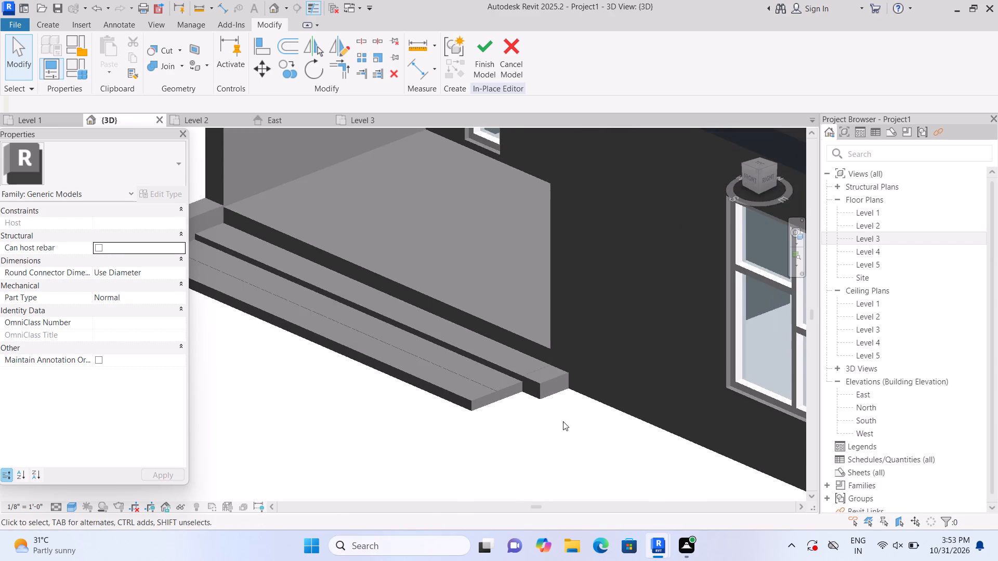
{"action": "scroll", "coordinate": [552, 404], "scroll_direction": "up", "scroll_amount": 2}
{"action": "left_click", "coordinate": [547, 384]}
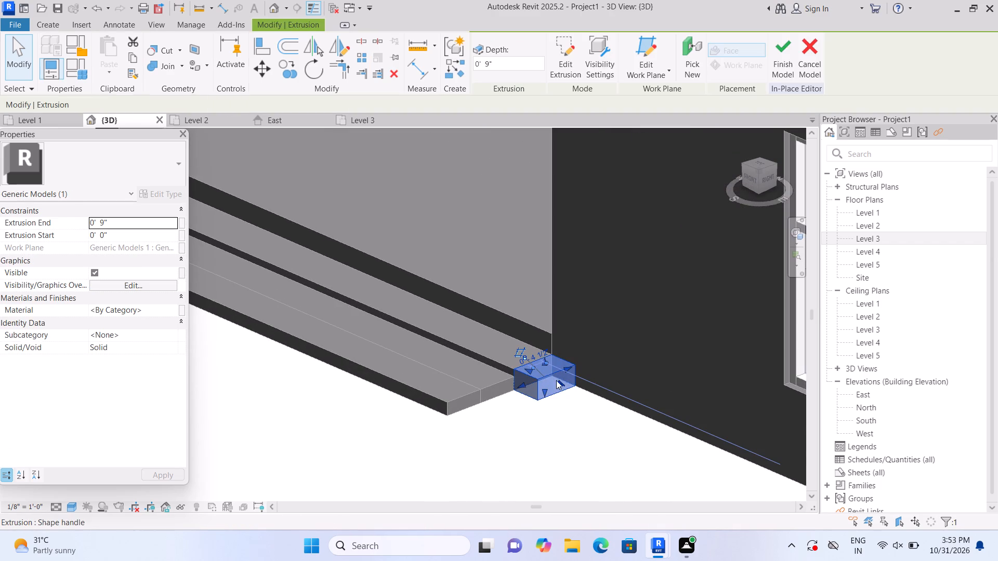
{"action": "left_click_drag", "start_coordinate": [559, 381], "coordinate": [569, 388]}
{"action": "triple_click", "coordinate": [569, 388]}
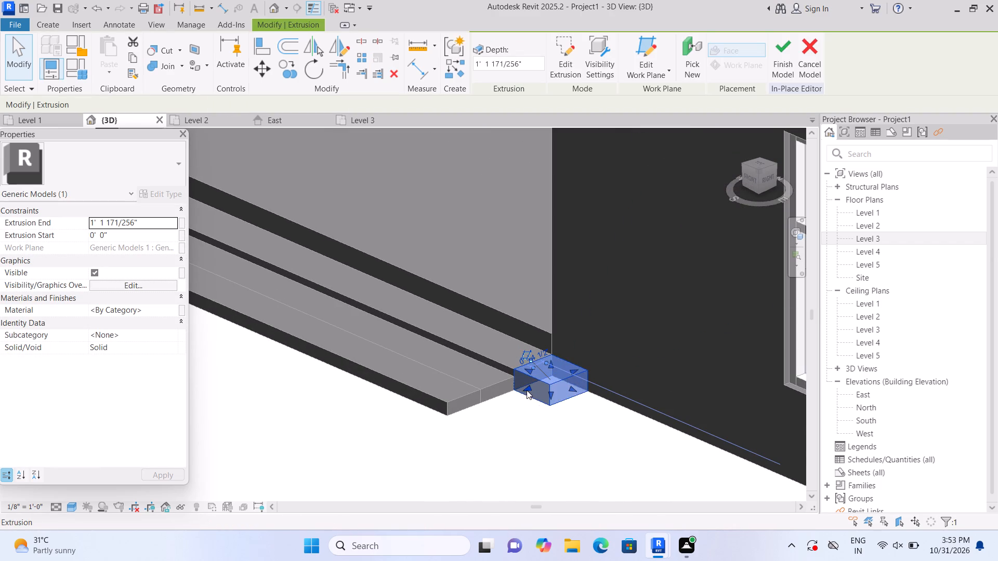
{"action": "left_click_drag", "start_coordinate": [526, 386], "coordinate": [466, 419]}
{"action": "scroll", "coordinate": [470, 439], "scroll_direction": "down", "scroll_amount": 3}
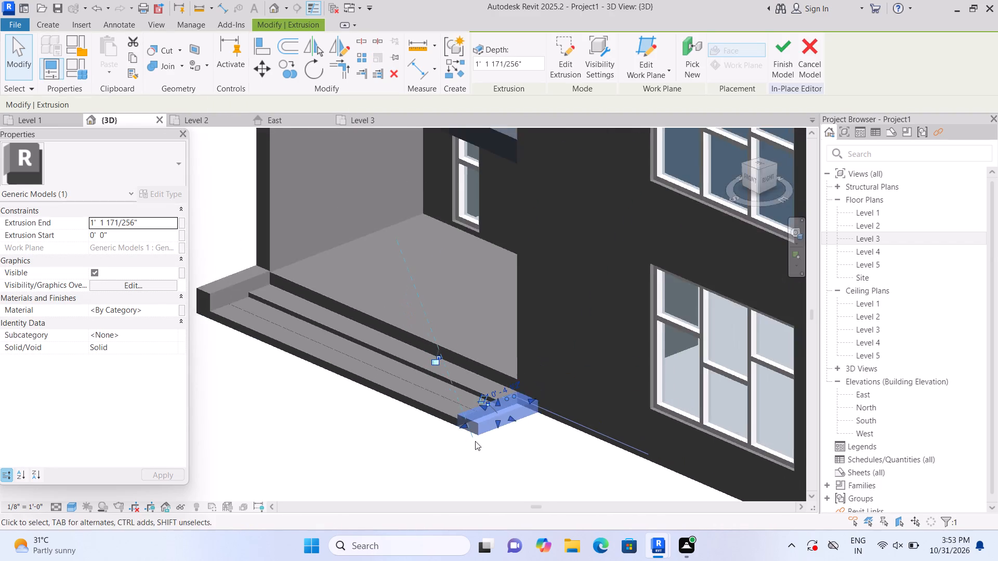
{"action": "scroll", "coordinate": [475, 441], "scroll_direction": "down", "scroll_amount": 3}
{"action": "scroll", "coordinate": [456, 459], "scroll_direction": "up", "scroll_amount": 2}
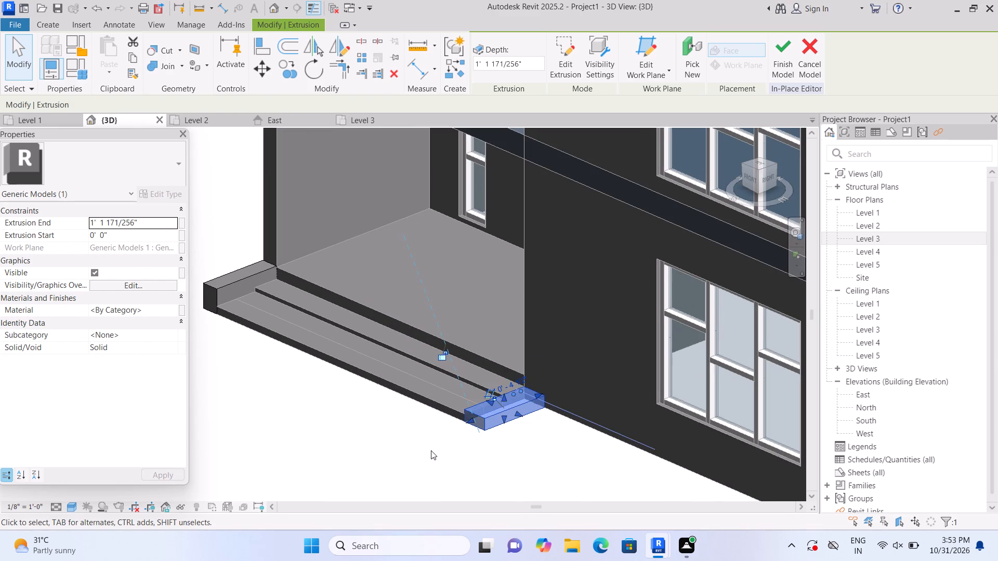
{"action": "left_click", "coordinate": [431, 450]}
Raise the top faces of both side blocks well above the porch floor, forming tall piers beside the entrance steps.
{"action": "left_click", "coordinate": [496, 412]}
{"action": "left_click_drag", "start_coordinate": [504, 396], "coordinate": [506, 383]}
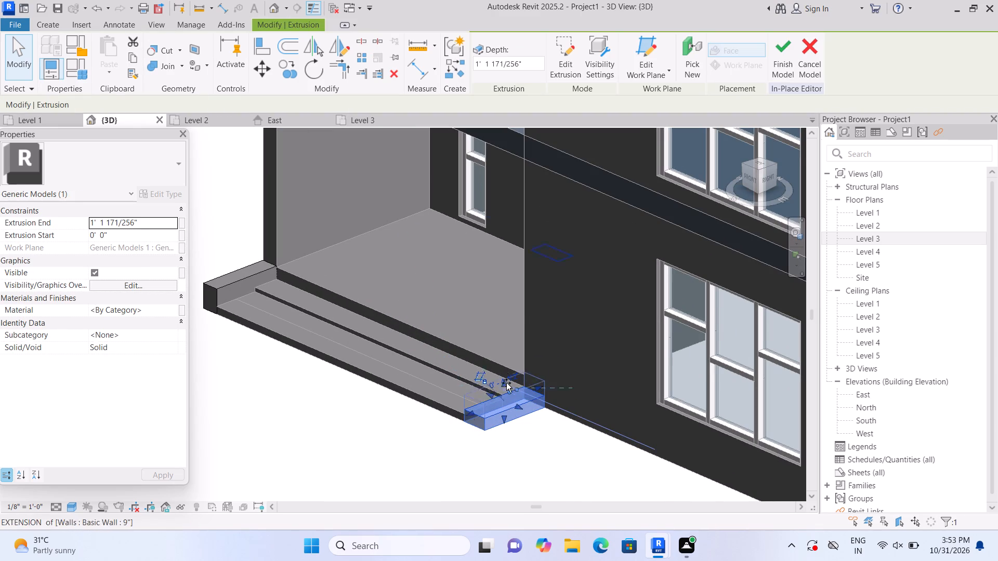
{"action": "left_click_drag", "start_coordinate": [506, 383], "coordinate": [511, 261]}
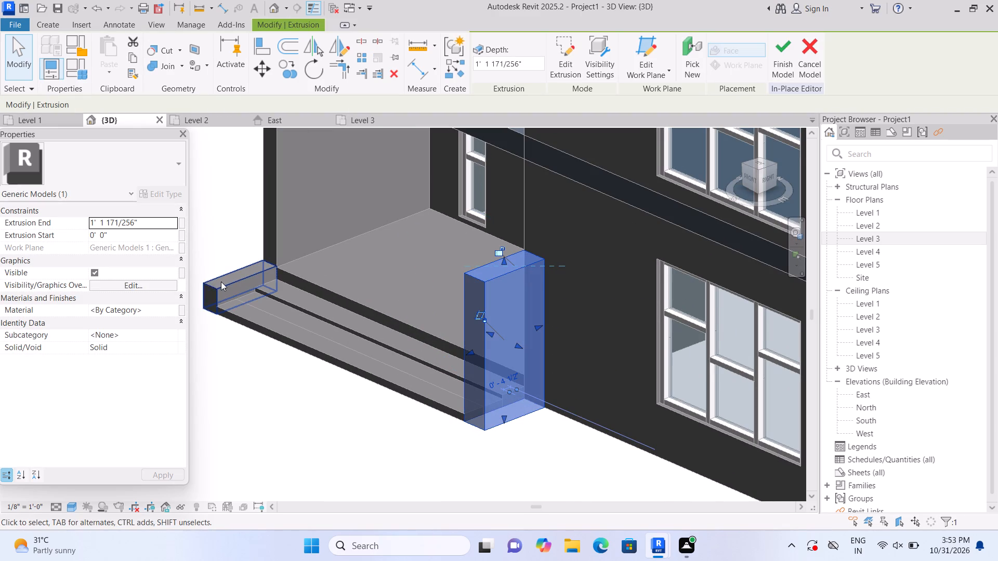
{"action": "left_click", "coordinate": [221, 282]}
{"action": "left_click_drag", "start_coordinate": [241, 270], "coordinate": [242, 249]}
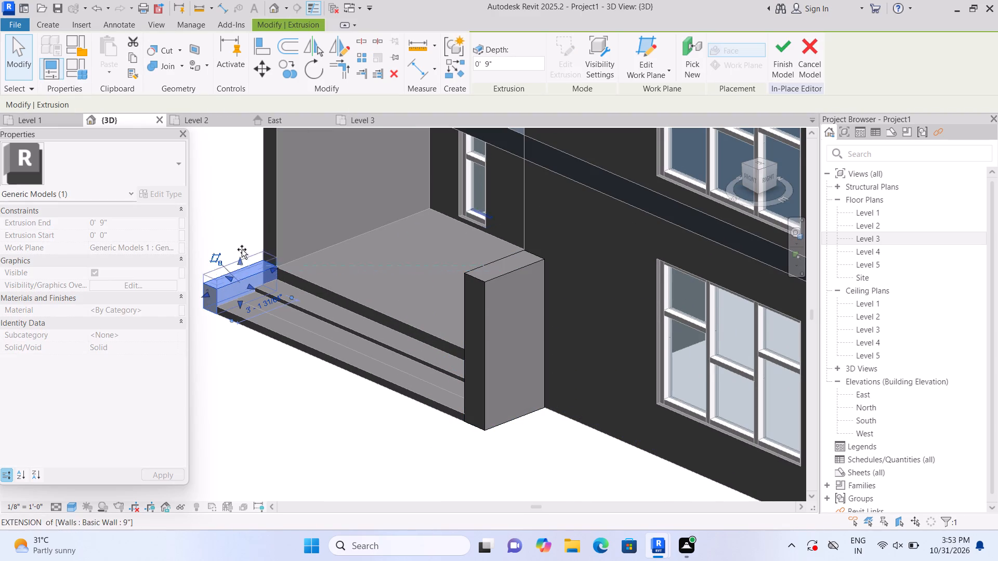
{"action": "left_click_drag", "start_coordinate": [242, 249], "coordinate": [245, 179]}
Extrude a rectangle about 15' 3" long beneath the upper slab's front edge, on the slab's front face, with depth 1' 0".
{"action": "scroll", "coordinate": [281, 399], "scroll_direction": "down", "scroll_amount": 3}
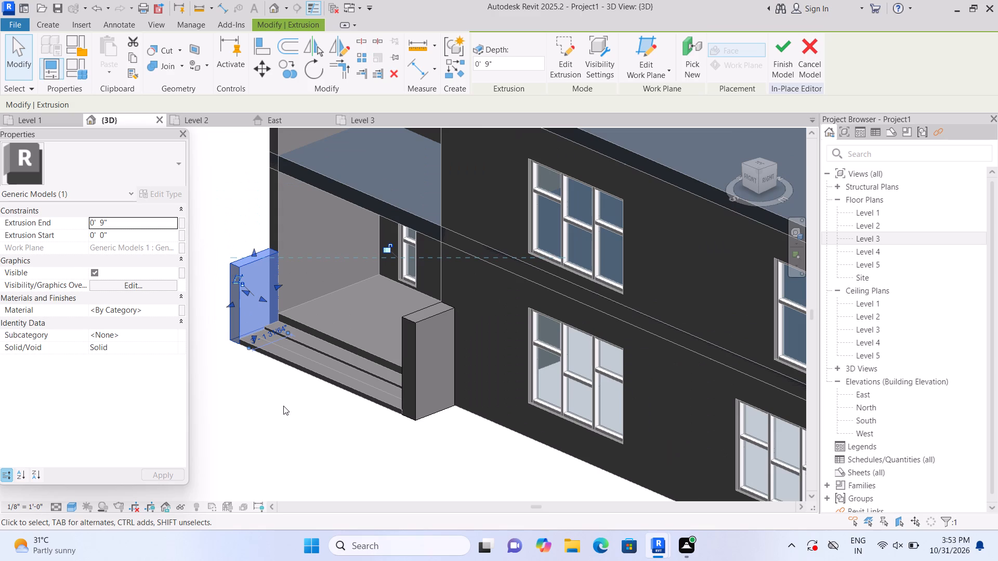
{"action": "middle_click_drag", "start_coordinate": [329, 408], "coordinate": [375, 471]}
{"action": "scroll", "coordinate": [375, 471], "scroll_direction": "down", "scroll_amount": 2}
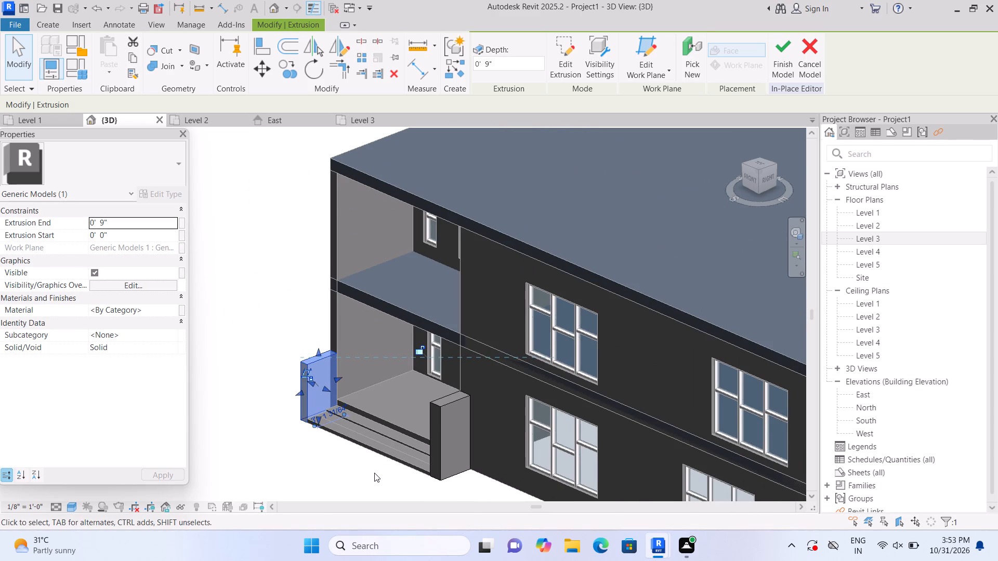
{"action": "middle_click_drag", "start_coordinate": [373, 456], "coordinate": [319, 479]}
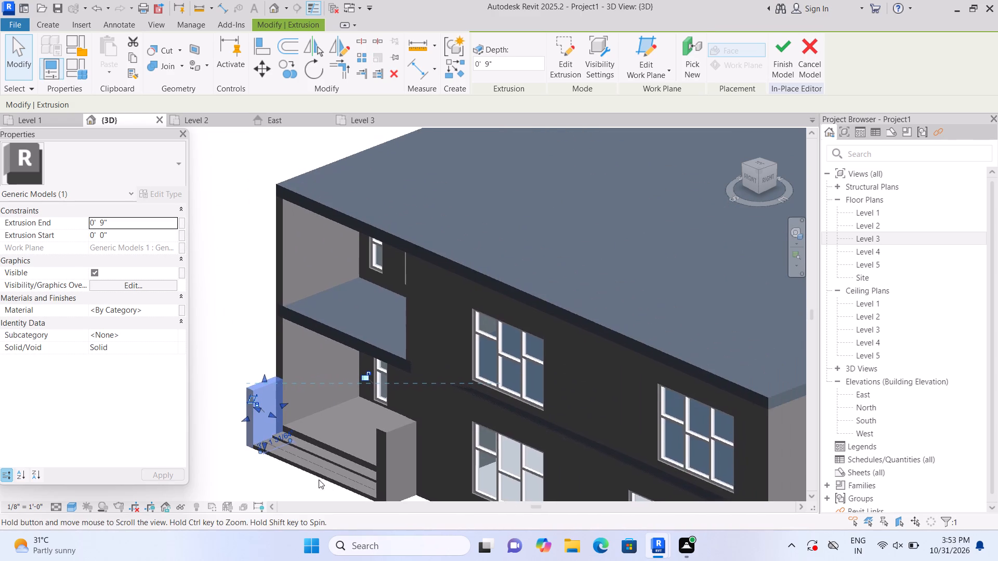
{"action": "middle_click_drag", "start_coordinate": [319, 479], "coordinate": [319, 480]}
{"action": "scroll", "coordinate": [336, 462], "scroll_direction": "up", "scroll_amount": 3}
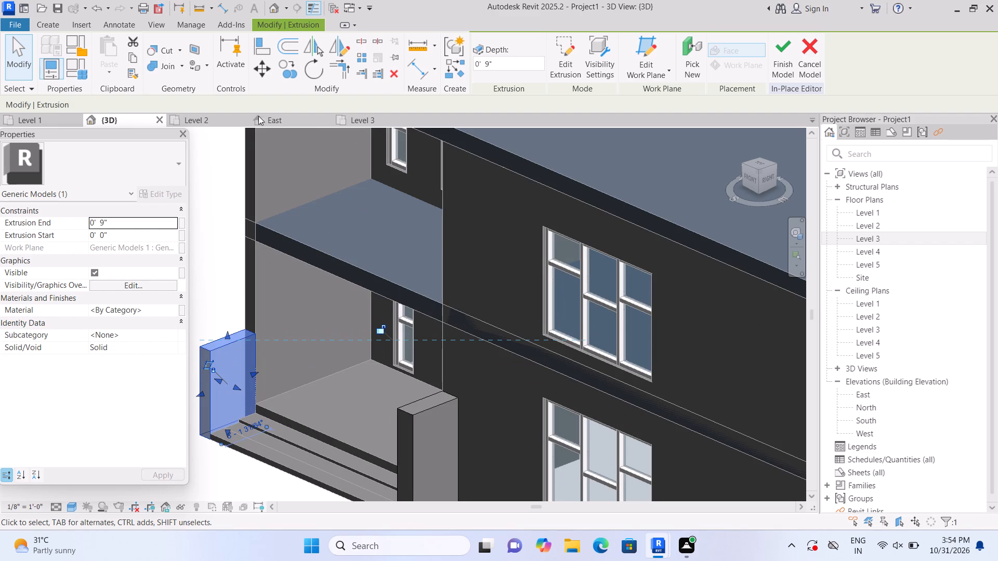
{"action": "left_click", "coordinate": [48, 25]}
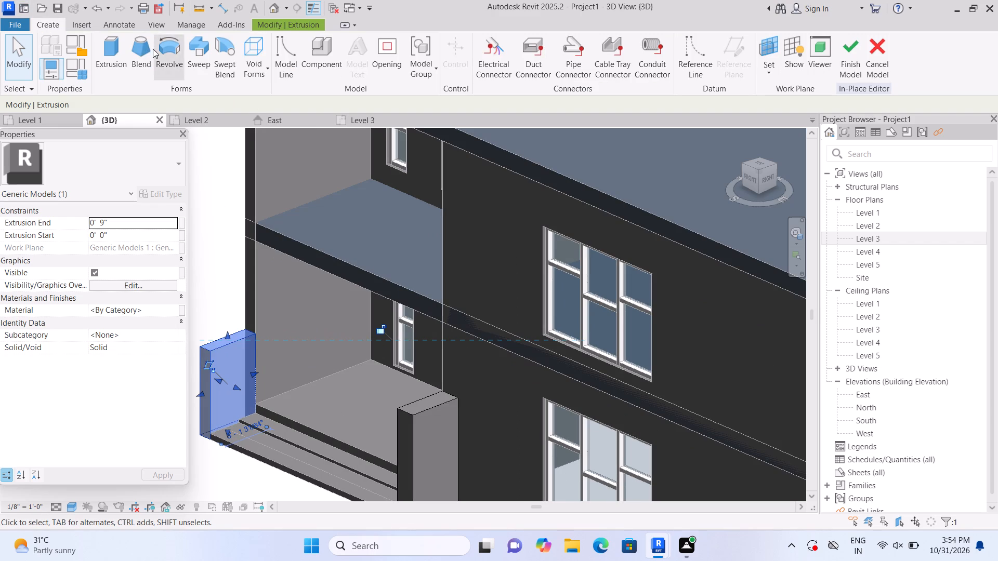
{"action": "double_click", "coordinate": [115, 52]}
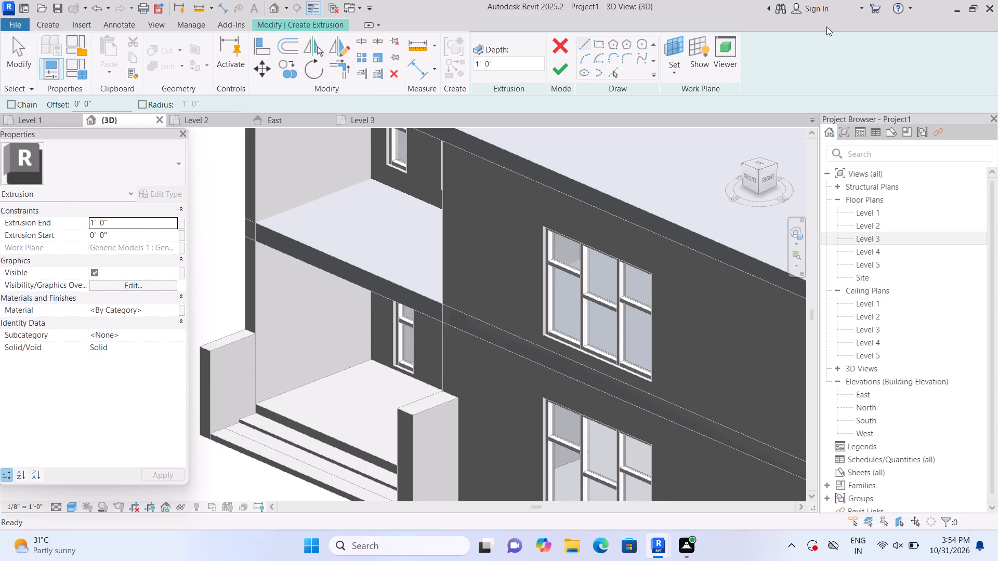
{"action": "left_click", "coordinate": [685, 75]}
{"action": "left_click", "coordinate": [685, 127]}
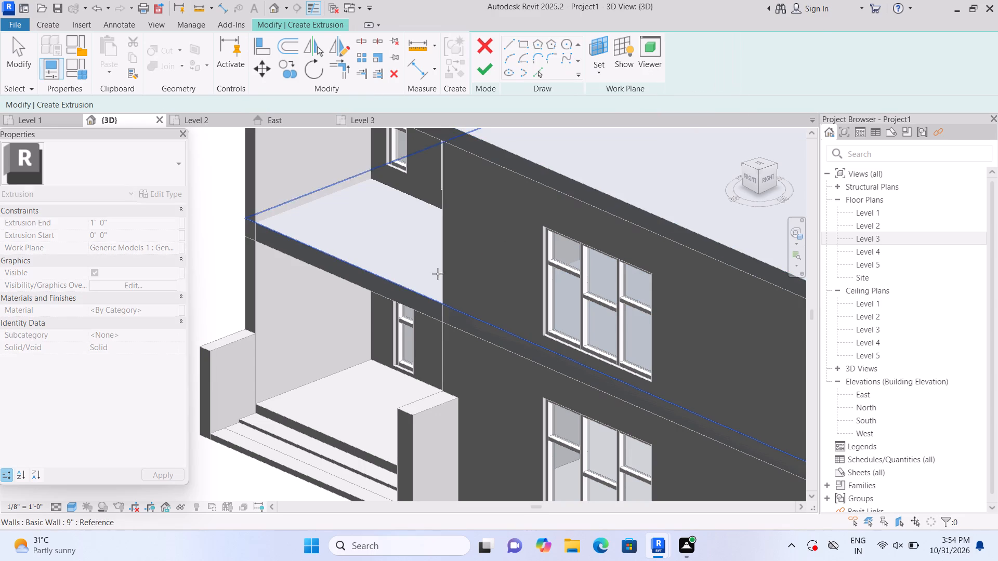
{"action": "left_click", "coordinate": [385, 289]}
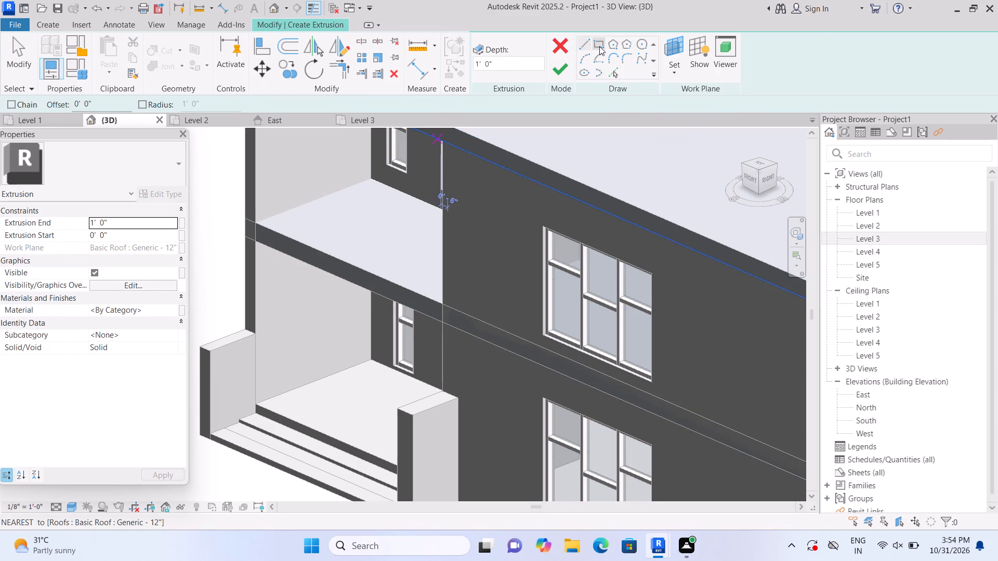
{"action": "left_click", "coordinate": [600, 46]}
{"action": "middle_click_drag", "start_coordinate": [337, 284], "coordinate": [340, 277]}
{"action": "scroll", "coordinate": [294, 261], "scroll_direction": "up", "scroll_amount": 2}
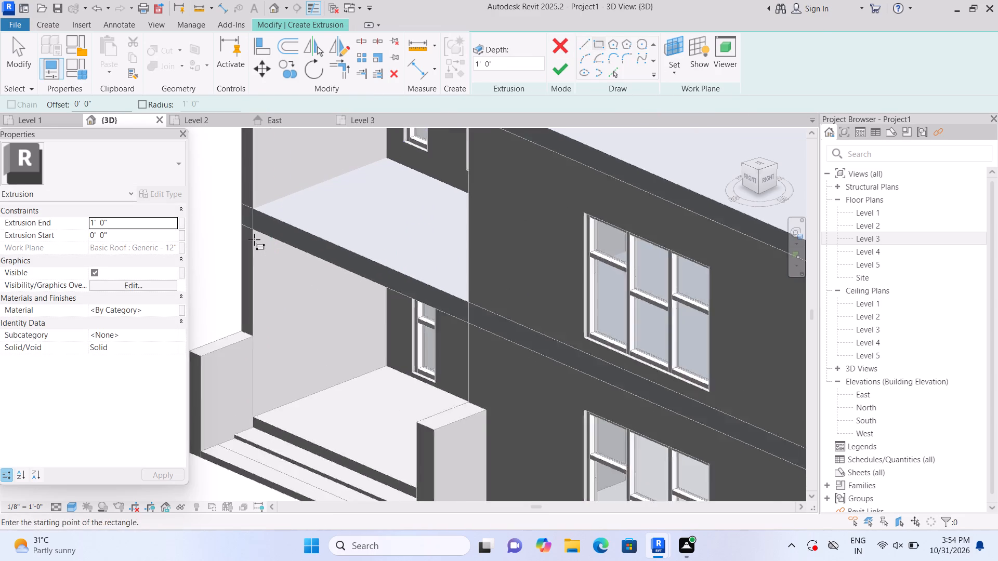
{"action": "scroll", "coordinate": [240, 225], "scroll_direction": "up", "scroll_amount": 1}
{"action": "left_click", "coordinate": [235, 221]}
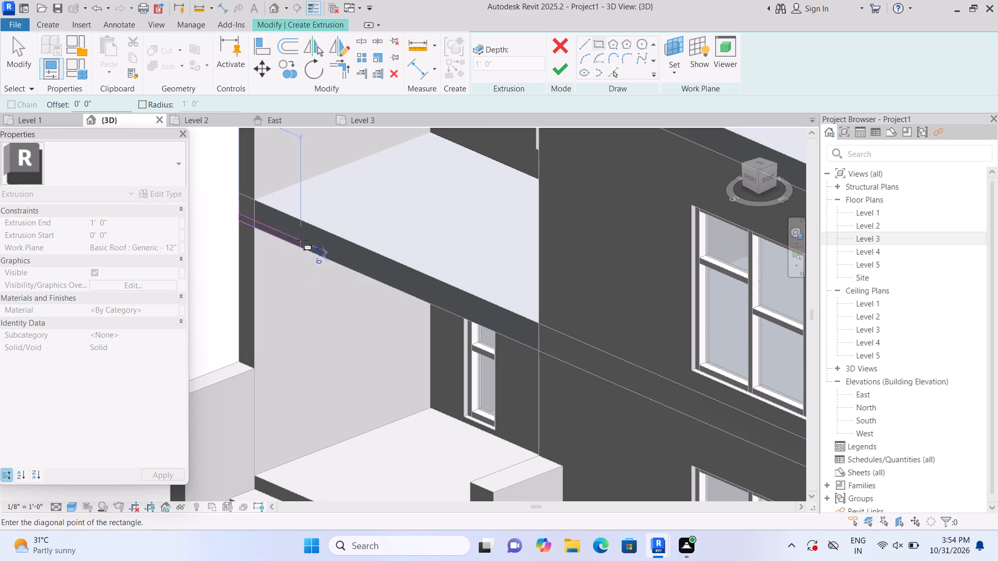
{"action": "left_click", "coordinate": [553, 379]}
{"action": "left_click", "coordinate": [562, 62]}
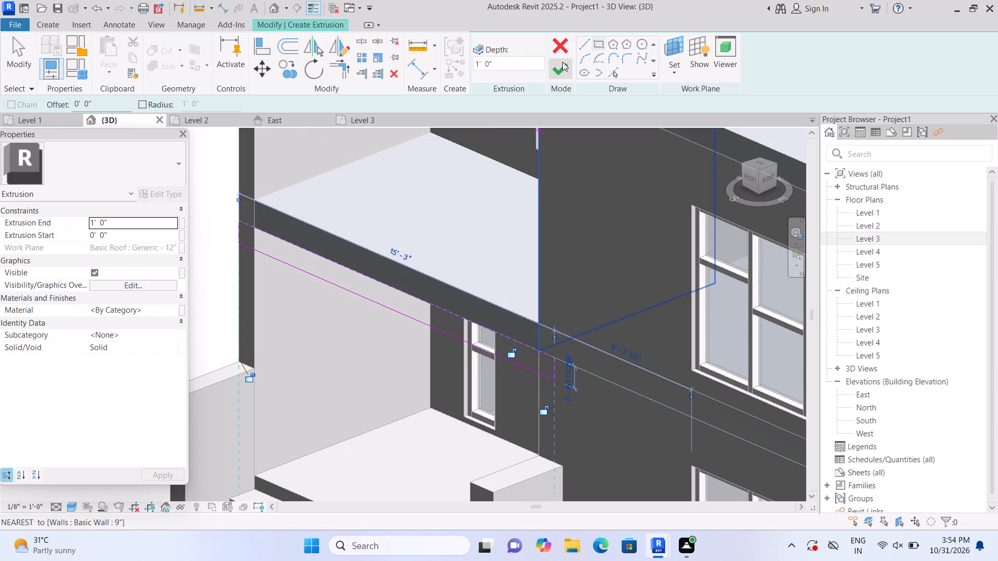
Raise the top of the pier at the building's outer corner to the underside of the horizontal beam.
{"action": "scroll", "coordinate": [494, 316], "scroll_direction": "down", "scroll_amount": 2}
{"action": "middle_click_drag", "start_coordinate": [445, 392], "coordinate": [432, 330]}
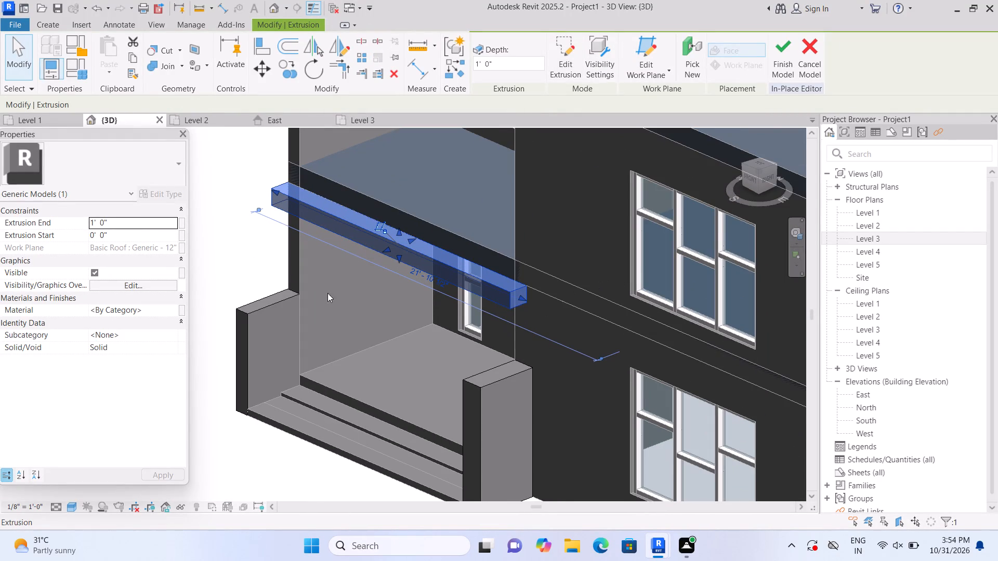
{"action": "scroll", "coordinate": [317, 279], "scroll_direction": "up", "scroll_amount": 1}
{"action": "scroll", "coordinate": [249, 184], "scroll_direction": "up", "scroll_amount": 1}
{"action": "middle_click_drag", "start_coordinate": [262, 193], "coordinate": [321, 235]}
{"action": "left_click", "coordinate": [325, 373]}
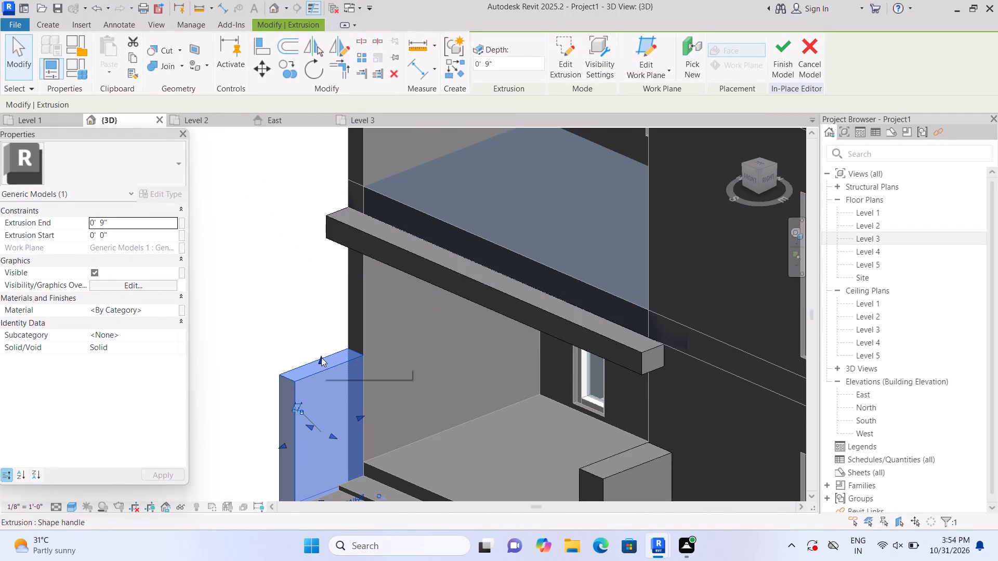
{"action": "left_click_drag", "start_coordinate": [318, 359], "coordinate": [333, 256]}
{"action": "left_click", "coordinate": [256, 322]}
{"action": "scroll", "coordinate": [256, 325], "scroll_direction": "down", "scroll_amount": 4}
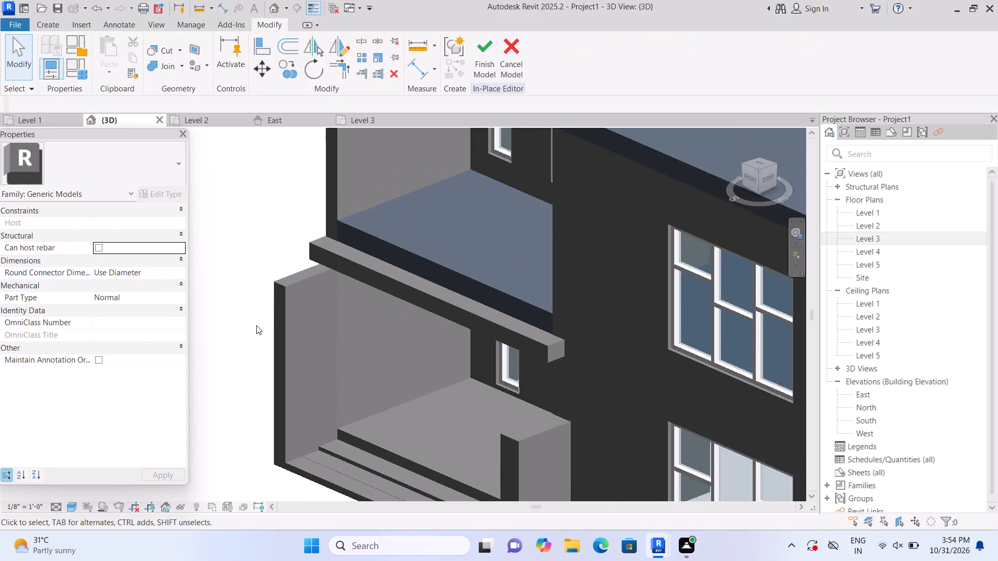
{"action": "scroll", "coordinate": [256, 325], "scroll_direction": "down", "scroll_amount": 1}
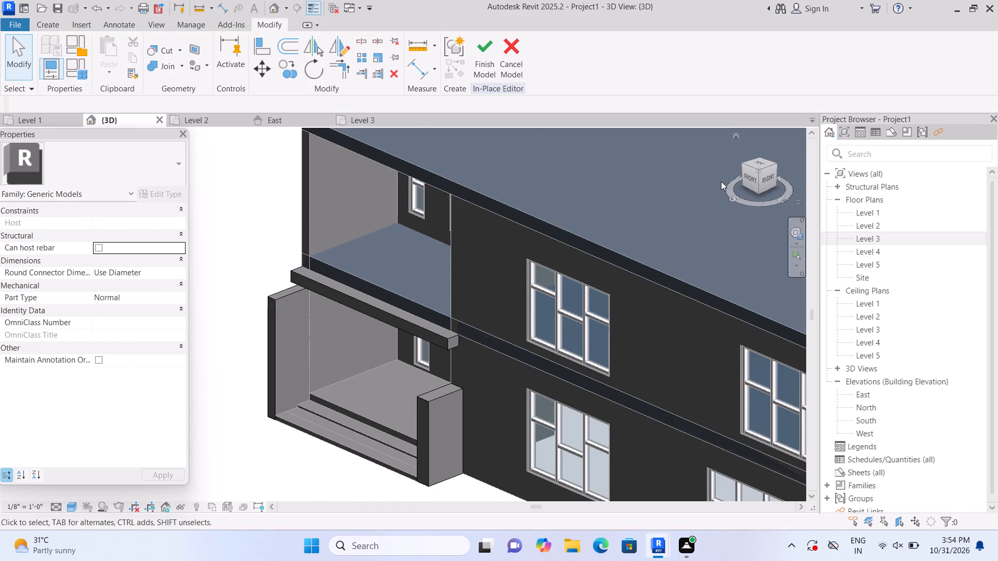
{"action": "left_click", "coordinate": [749, 181]}
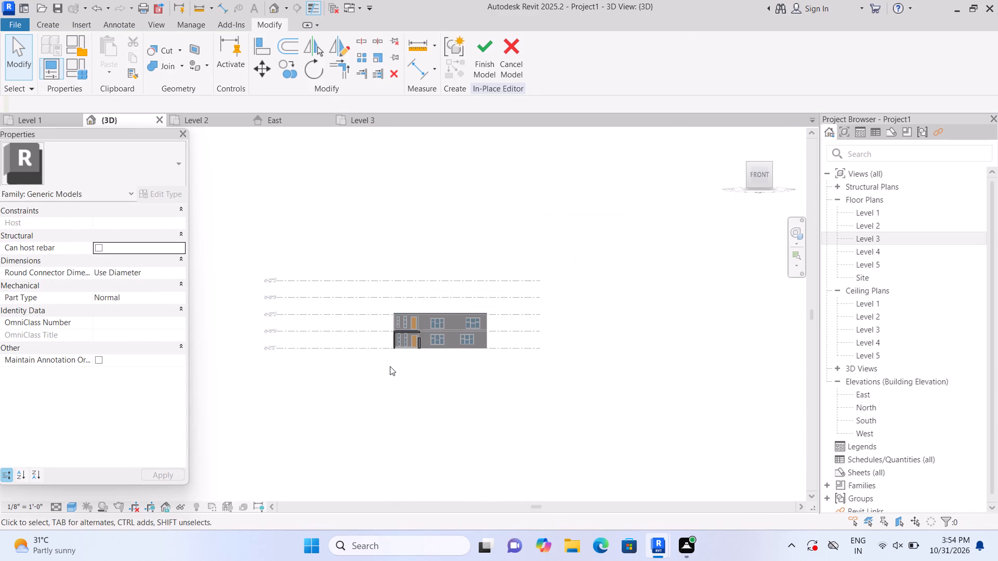
{"action": "scroll", "coordinate": [390, 366], "scroll_direction": "up", "scroll_amount": 19}
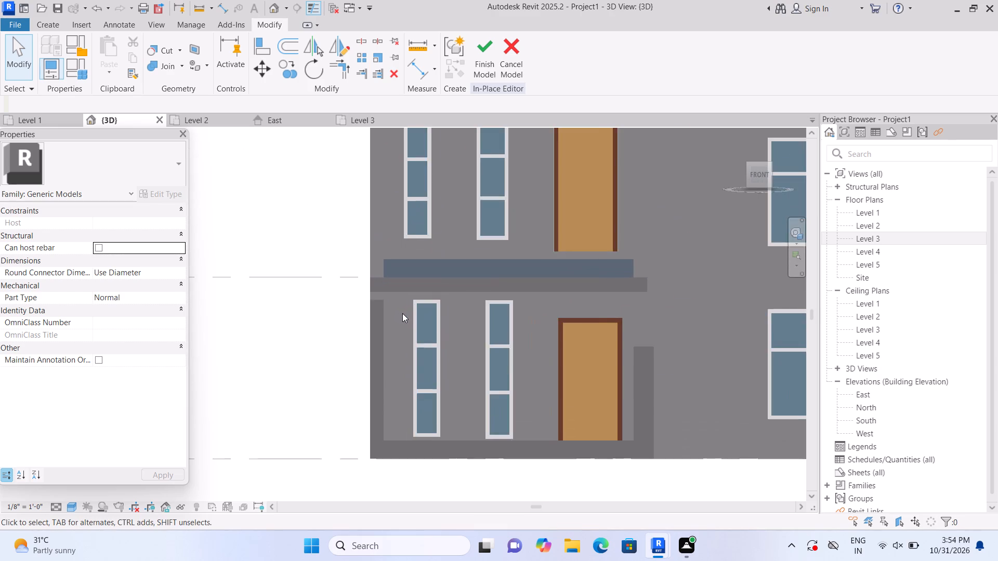
{"action": "scroll", "coordinate": [402, 313], "scroll_direction": "up", "scroll_amount": 1}
{"action": "left_click", "coordinate": [372, 295]}
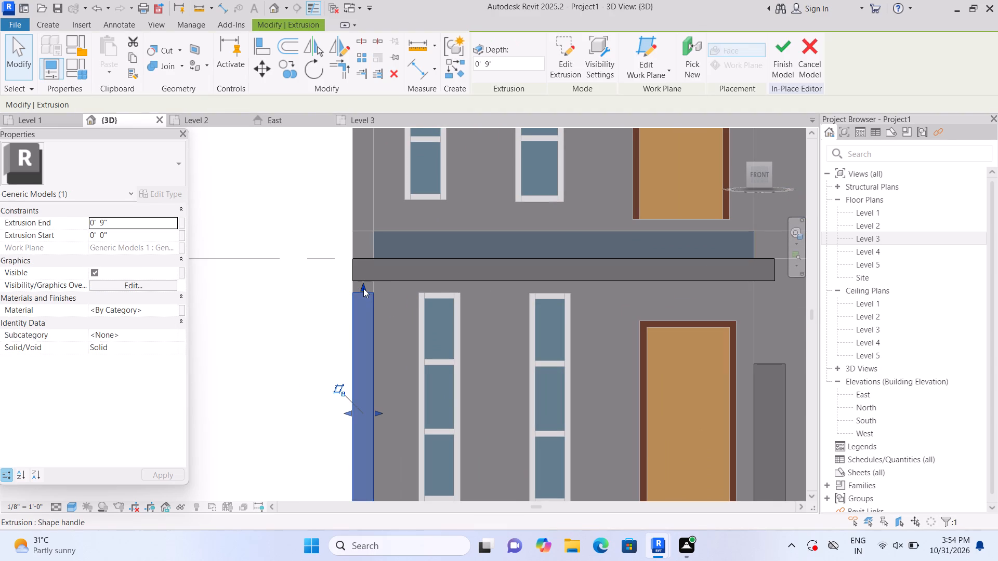
{"action": "left_click", "coordinate": [363, 288]}
{"action": "left_click", "coordinate": [362, 286]}
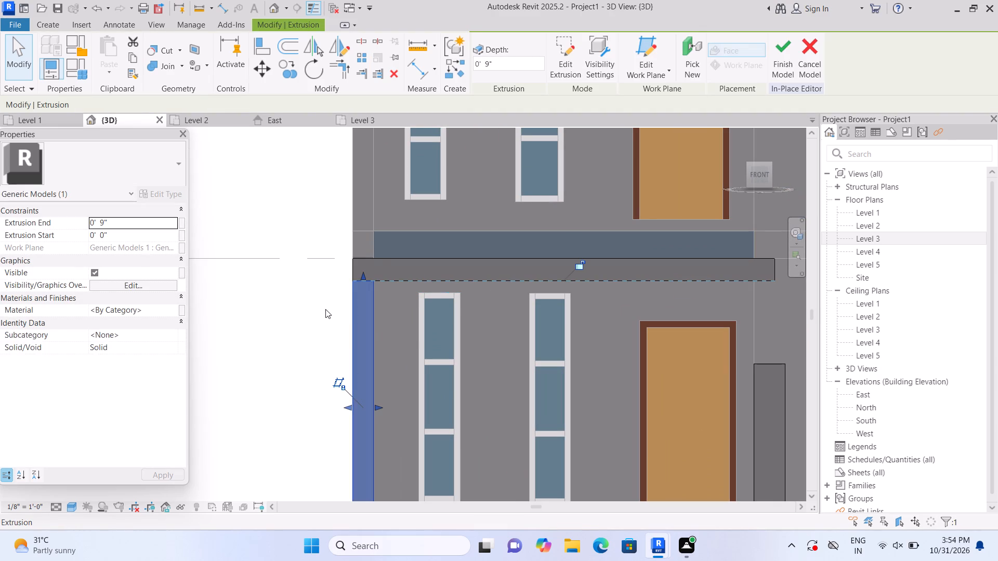
{"action": "left_click", "coordinate": [325, 309]}
Narrow the pier beside the entrance door to a depth of 0' 9", flush with the beam's end.
{"action": "middle_click_drag", "start_coordinate": [520, 340], "coordinate": [323, 202]}
{"action": "scroll", "coordinate": [606, 205], "scroll_direction": "down", "scroll_amount": 1}
{"action": "middle_click_drag", "start_coordinate": [610, 213], "coordinate": [645, 280]}
{"action": "left_click", "coordinate": [607, 298]}
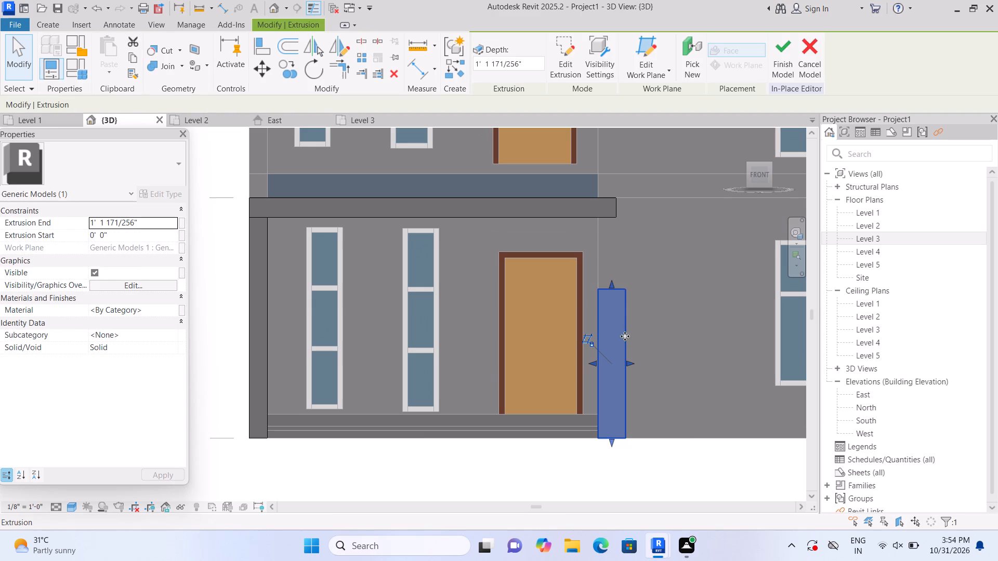
{"action": "left_click_drag", "start_coordinate": [628, 360], "coordinate": [620, 360]}
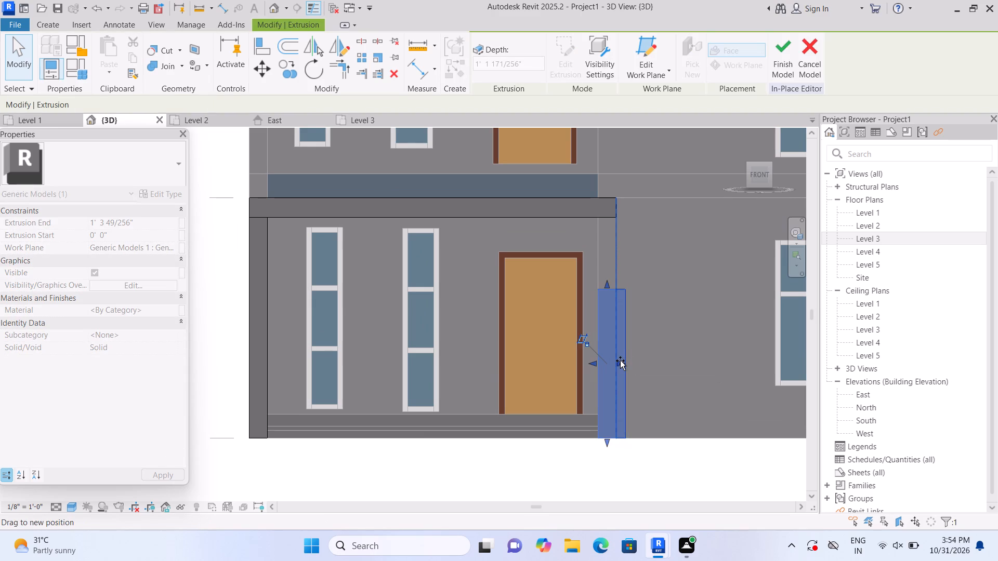
{"action": "left_click_drag", "start_coordinate": [620, 360], "coordinate": [623, 362]}
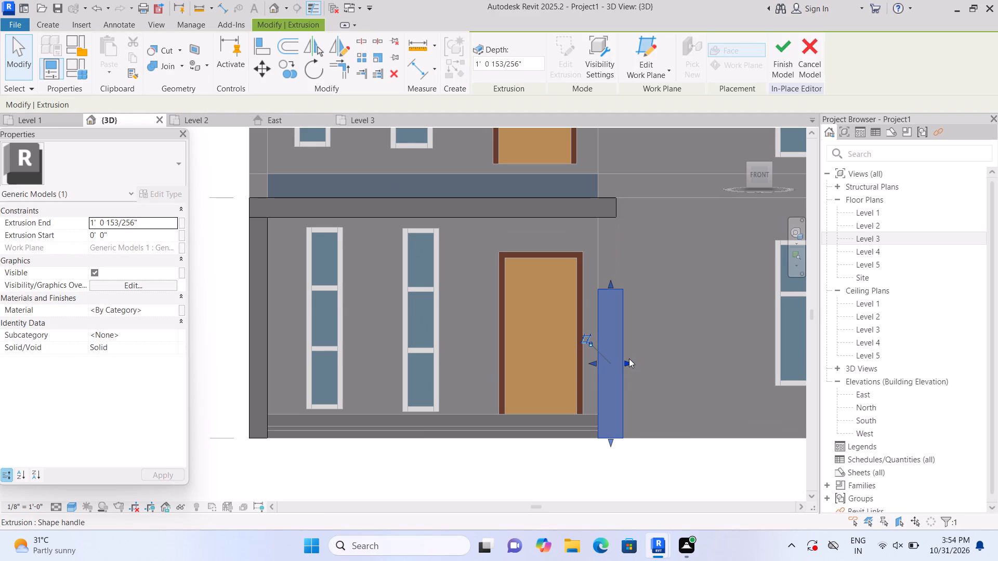
{"action": "left_click", "coordinate": [626, 360]}
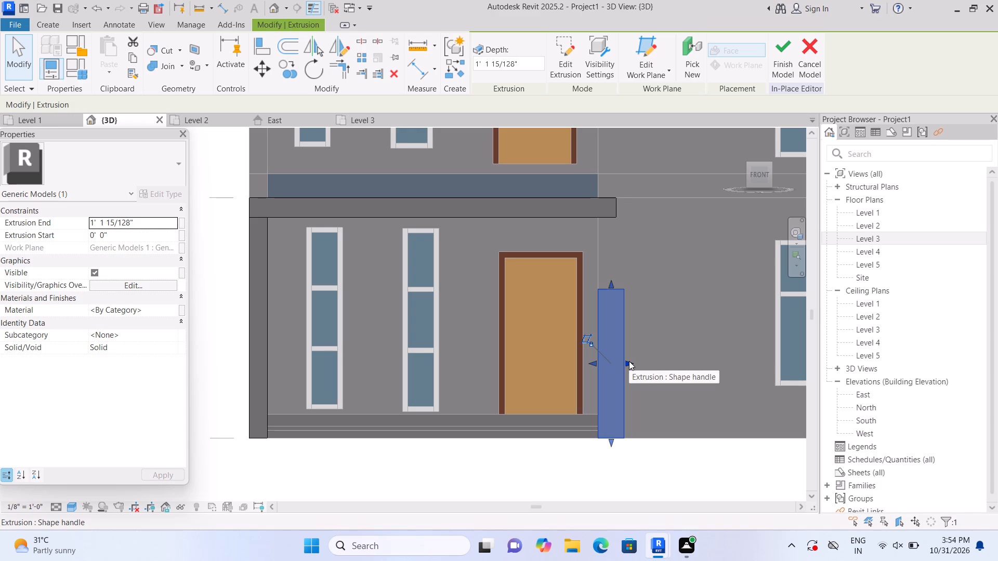
{"action": "left_click_drag", "start_coordinate": [629, 361], "coordinate": [621, 361]}
{"action": "left_click", "coordinate": [628, 449]}
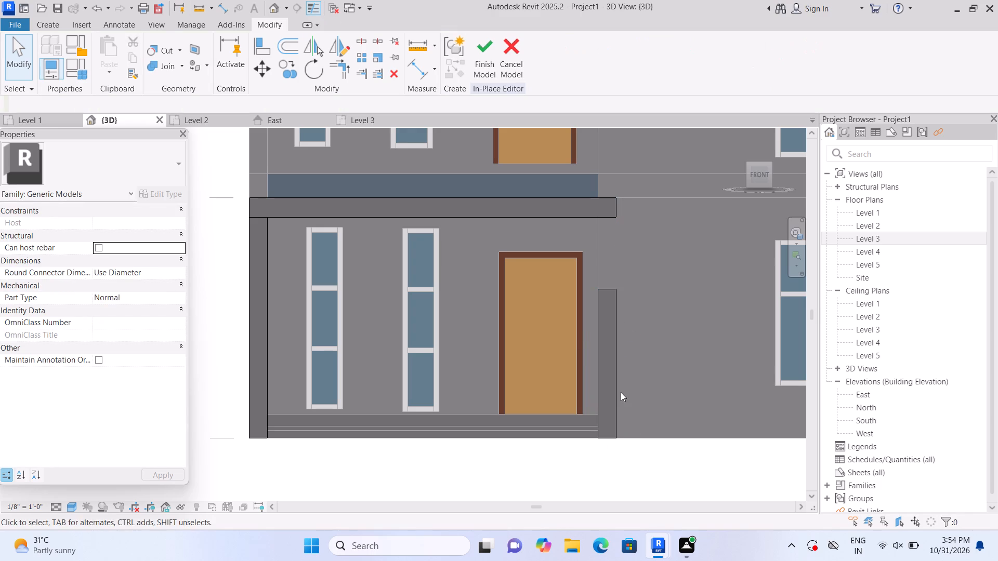
Raise the top of the pier beside the entrance door to the underside of the horizontal beam.
{"action": "scroll", "coordinate": [616, 372], "scroll_direction": "up", "scroll_amount": 1}
{"action": "left_click", "coordinate": [607, 324]}
{"action": "left_click_drag", "start_coordinate": [603, 272], "coordinate": [603, 271]}
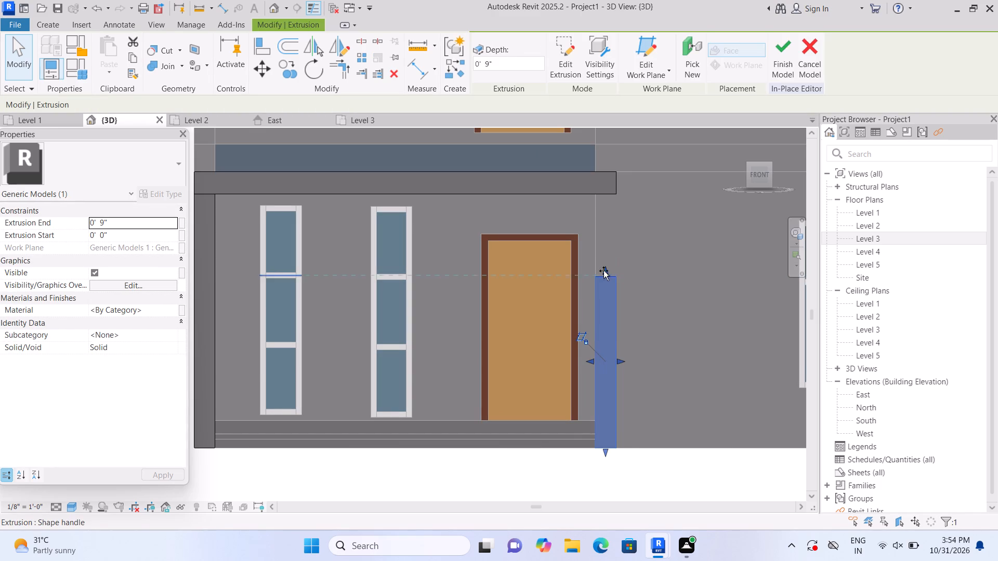
{"action": "left_click_drag", "start_coordinate": [603, 271], "coordinate": [602, 196]}
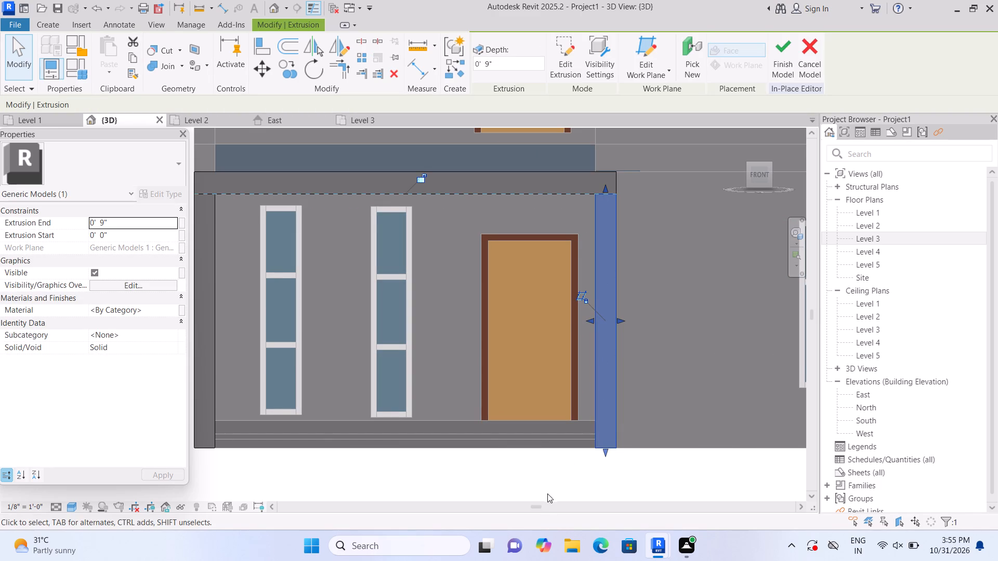
{"action": "left_click", "coordinate": [547, 488]}
Select the horizontal beam extrusion above the entrance in the isometric 3D view.
{"action": "scroll", "coordinate": [576, 433], "scroll_direction": "down", "scroll_amount": 4}
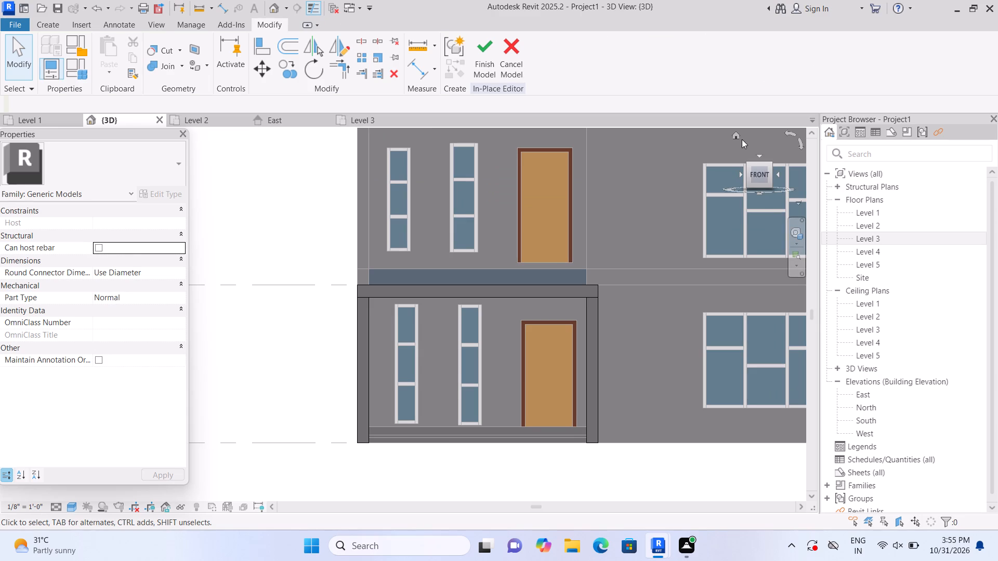
{"action": "left_click", "coordinate": [734, 137]}
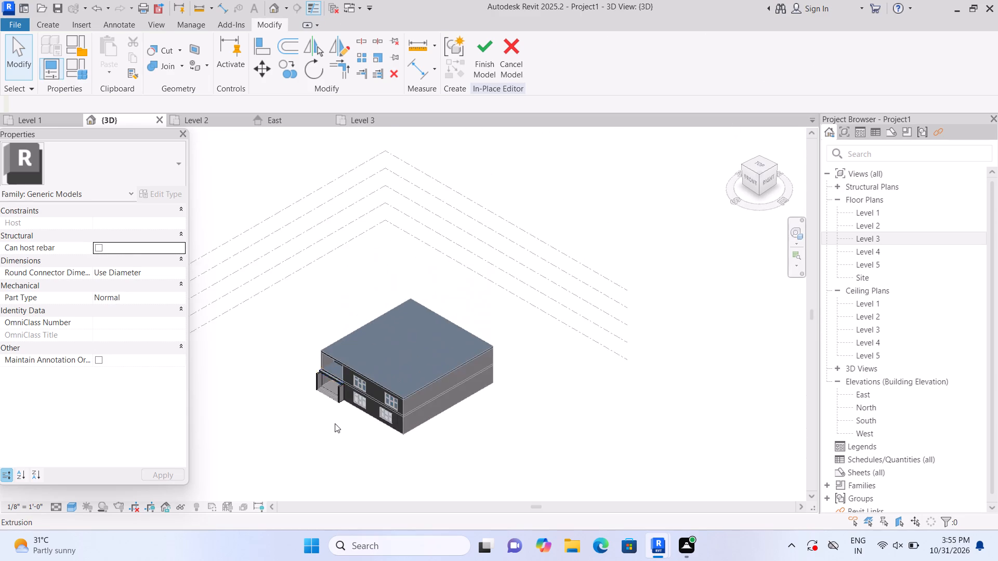
{"action": "scroll", "coordinate": [334, 424], "scroll_direction": "up", "scroll_amount": 12}
{"action": "scroll", "coordinate": [318, 344], "scroll_direction": "up", "scroll_amount": 1}
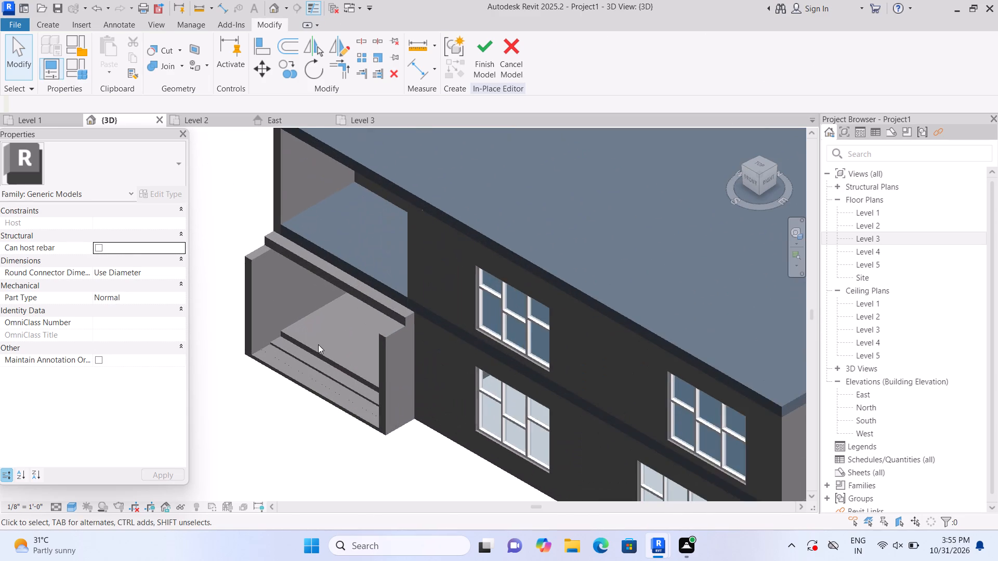
{"action": "scroll", "coordinate": [318, 344], "scroll_direction": "up", "scroll_amount": 3}
{"action": "left_click", "coordinate": [377, 274]}
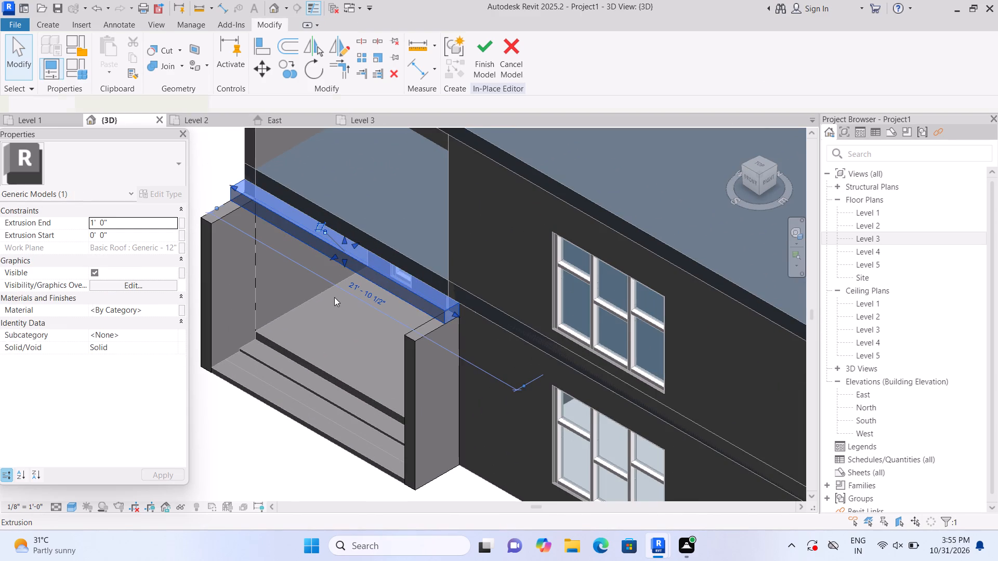
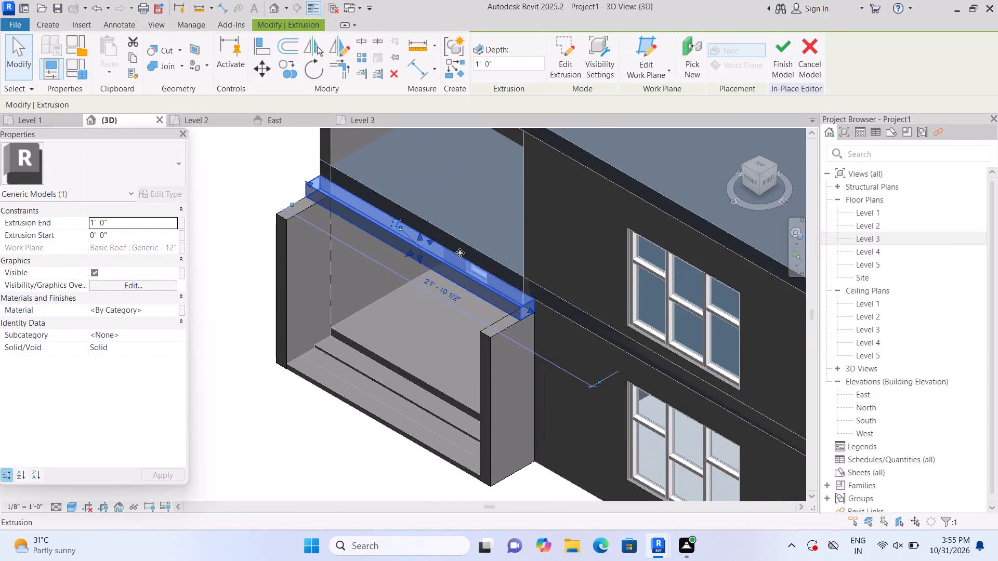
Extend the horizontal beam above the entrance outward to the front faces of the side piers, about 3' 1 1/2" deep.
{"action": "scroll", "coordinate": [460, 252], "scroll_direction": "up", "scroll_amount": 2}
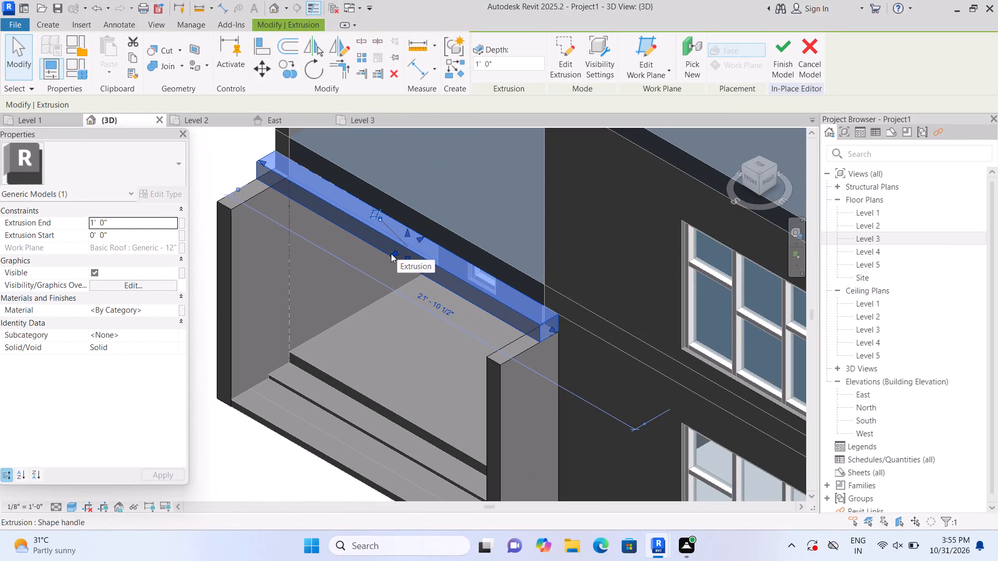
{"action": "left_click_drag", "start_coordinate": [393, 252], "coordinate": [361, 275]}
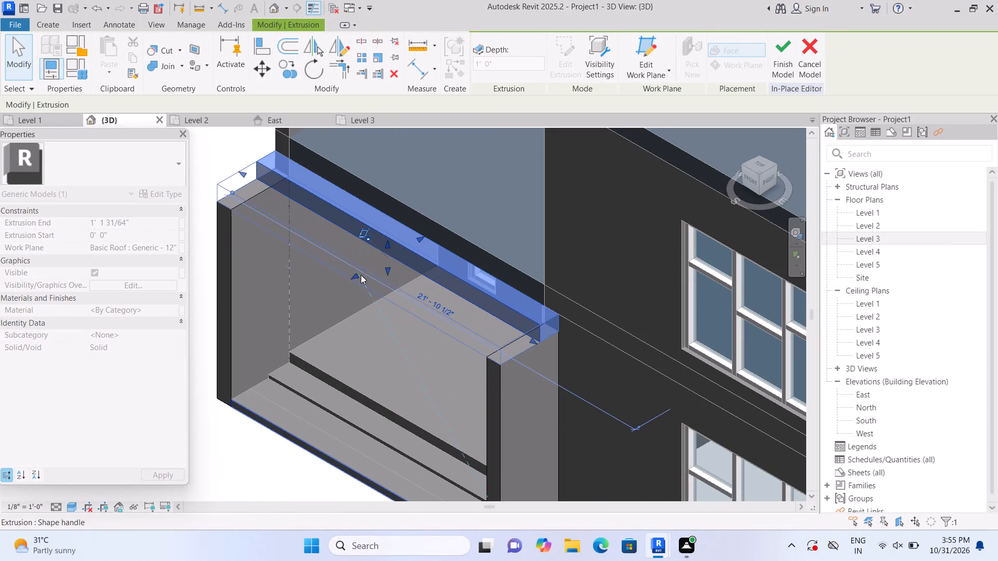
{"action": "left_click", "coordinate": [277, 460]}
Examine the entrance frame's beam and piers, and how they meet the building's front facade.
{"action": "scroll", "coordinate": [286, 451], "scroll_direction": "down", "scroll_amount": 2}
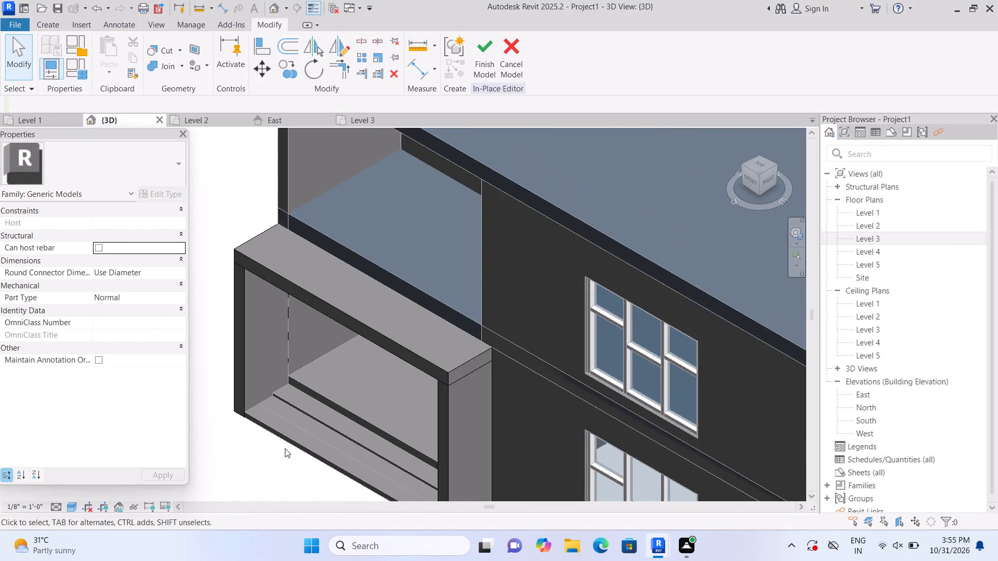
{"action": "middle_click_drag", "start_coordinate": [285, 444], "coordinate": [286, 389]}
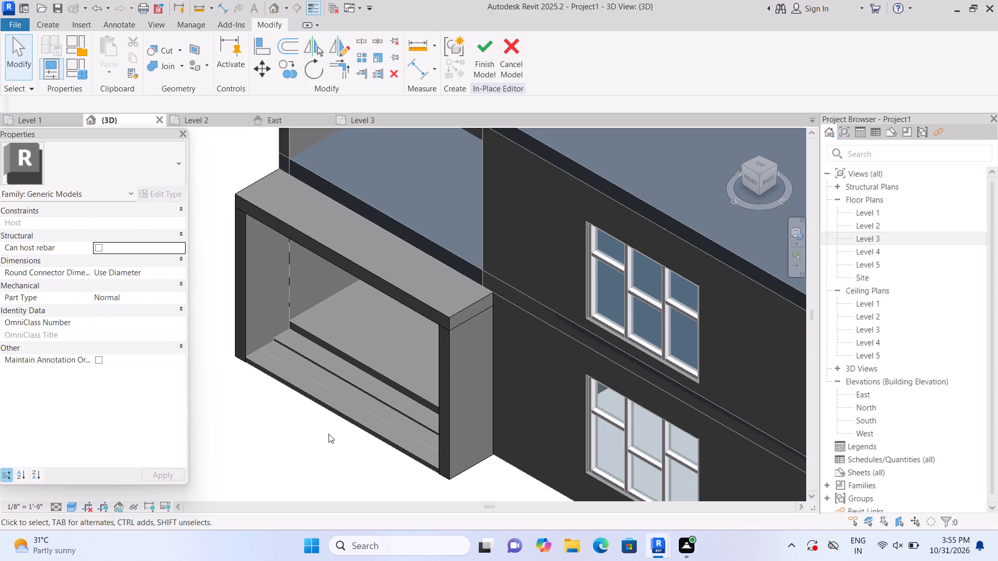
{"action": "middle_click_drag", "start_coordinate": [342, 444], "coordinate": [398, 447]}
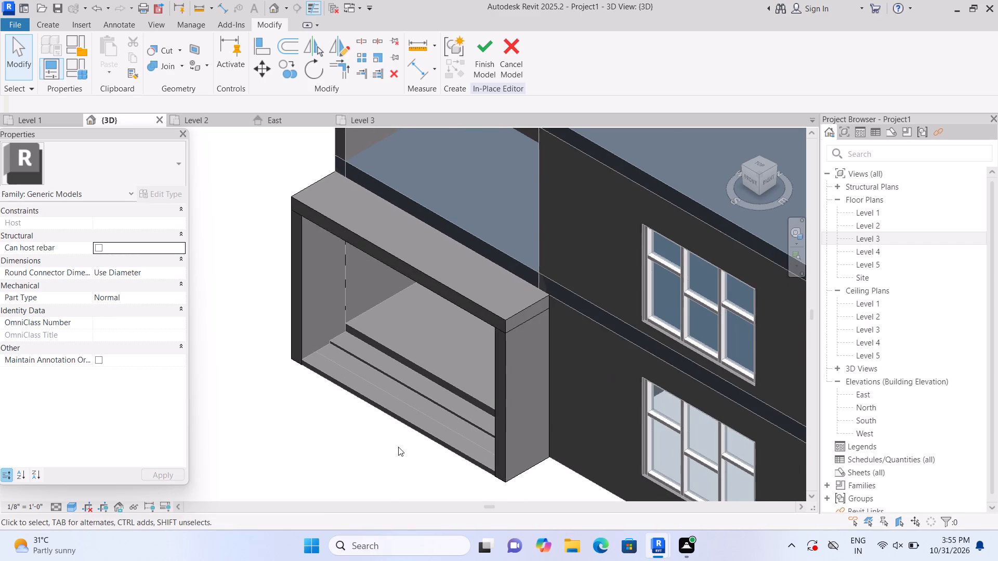
{"action": "scroll", "coordinate": [413, 417], "scroll_direction": "up", "scroll_amount": 1}
{"action": "left_click", "coordinate": [489, 288]}
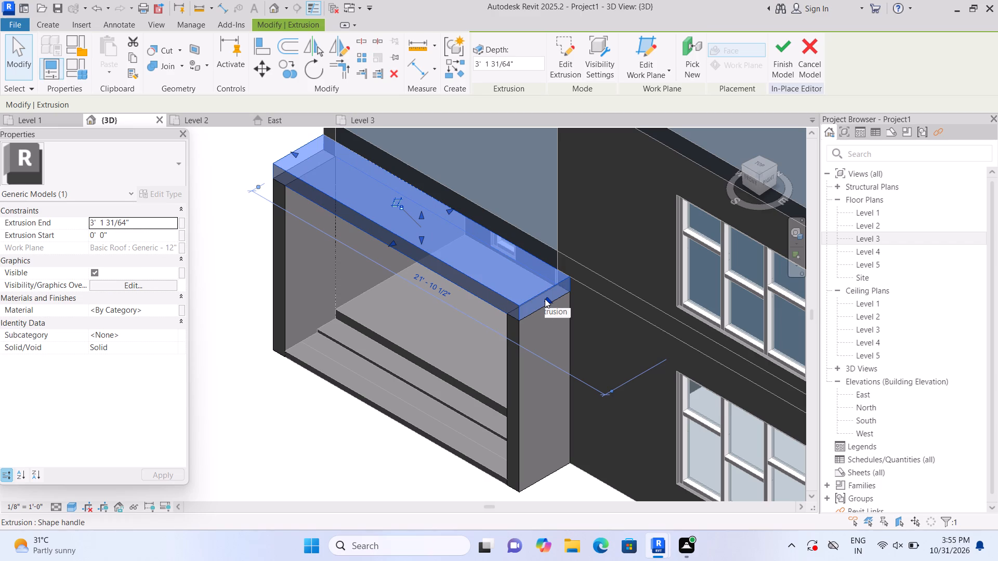
{"action": "left_click", "coordinate": [313, 449]}
{"action": "scroll", "coordinate": [313, 448], "scroll_direction": "down", "scroll_amount": 2}
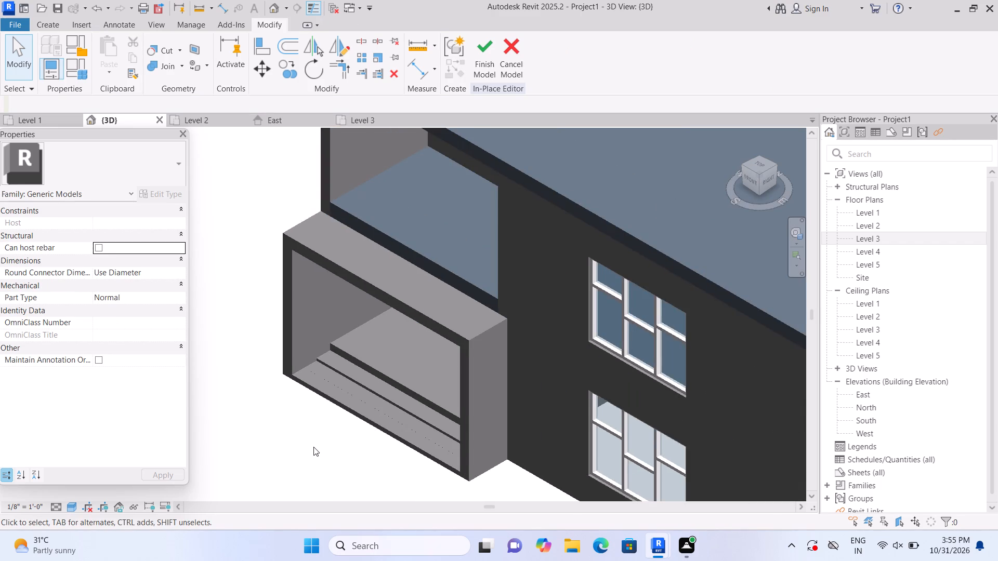
{"action": "scroll", "coordinate": [313, 447], "scroll_direction": "down", "scroll_amount": 1}
{"action": "middle_click_drag", "start_coordinate": [313, 447], "coordinate": [314, 430]}
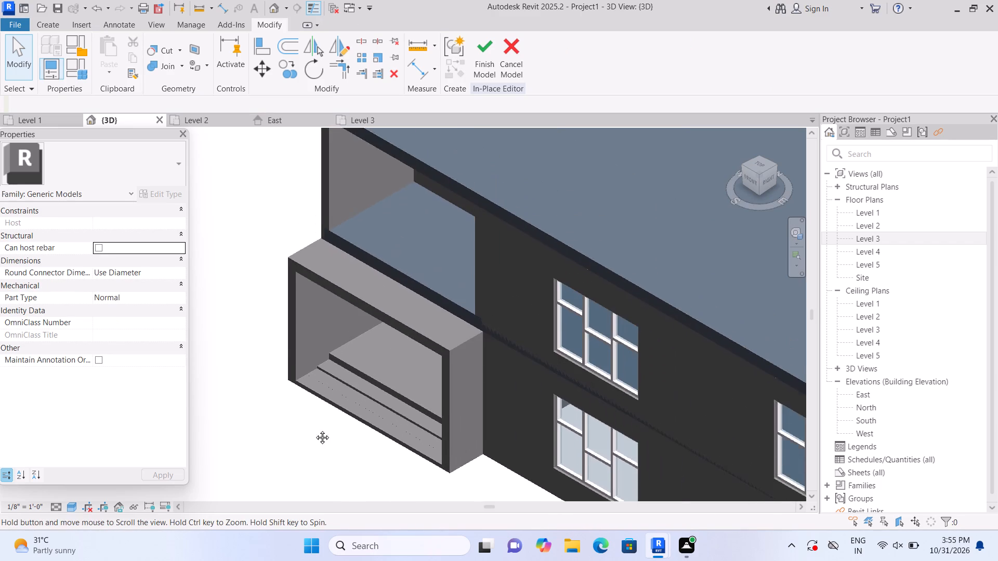
{"action": "middle_click_drag", "start_coordinate": [314, 430], "coordinate": [304, 368]}
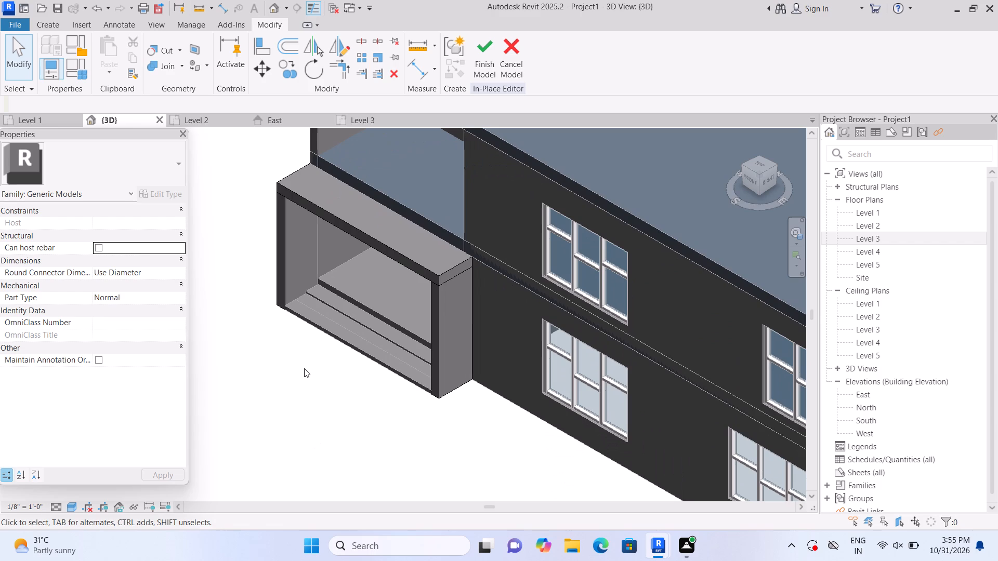
{"action": "scroll", "coordinate": [304, 368], "scroll_direction": "down", "scroll_amount": 3}
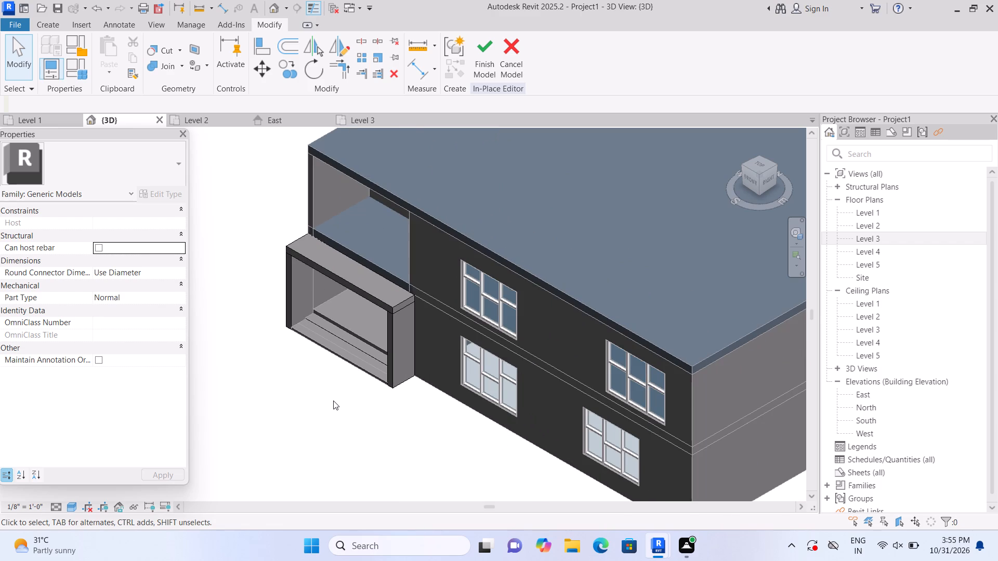
{"action": "middle_click_drag", "start_coordinate": [340, 406], "coordinate": [364, 450]}
{"action": "middle_click", "coordinate": [366, 461]}
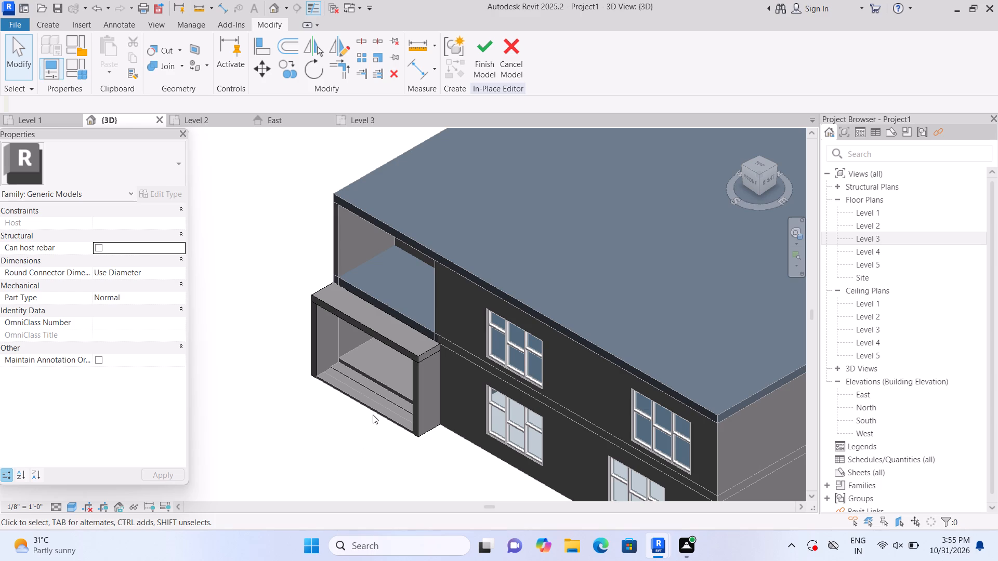
{"action": "middle_click_drag", "start_coordinate": [373, 415], "coordinate": [334, 444]}
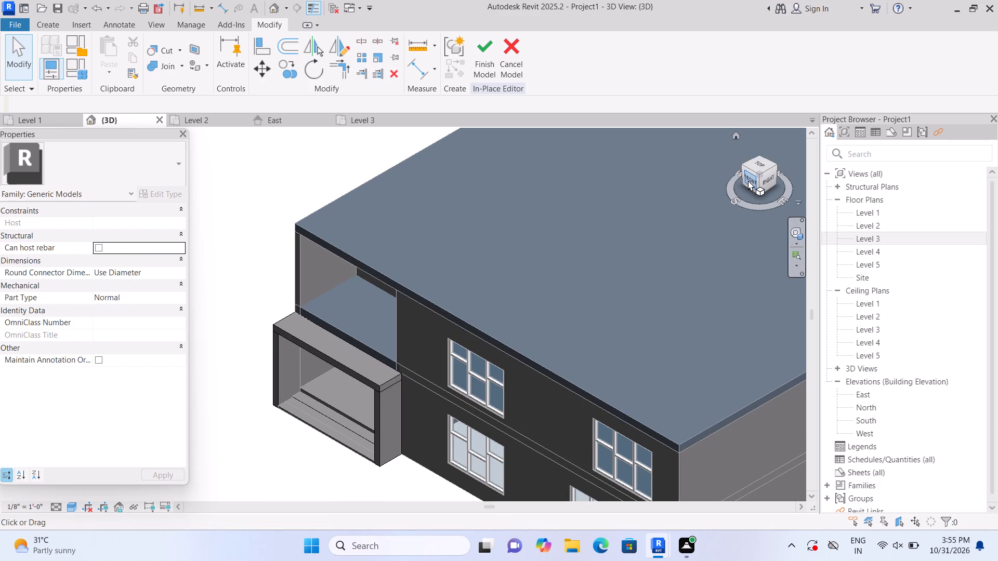
From the front, extrude a 14' 6" wide horizontal band 1' 0" deep on the upper-storey wall, just above the floor slab edge.
{"action": "left_click", "coordinate": [748, 180]}
{"action": "scroll", "coordinate": [428, 331], "scroll_direction": "up", "scroll_amount": 5}
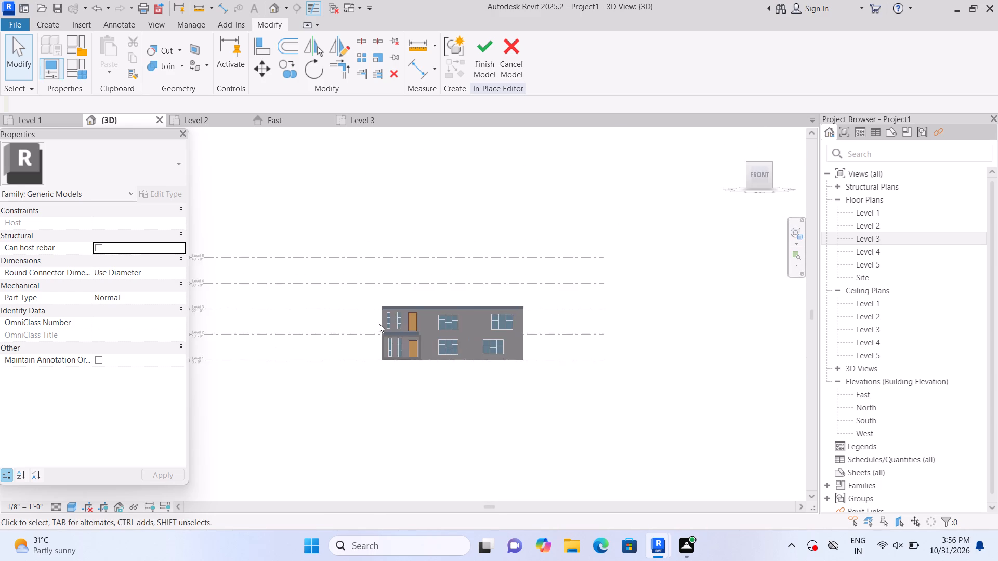
{"action": "scroll", "coordinate": [379, 324], "scroll_direction": "up", "scroll_amount": 12}
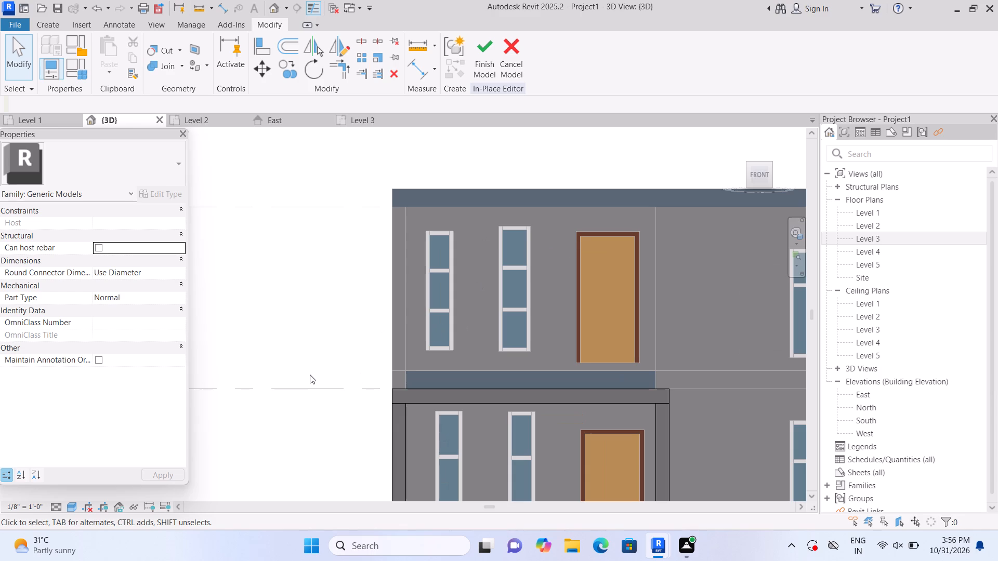
{"action": "left_click", "coordinate": [52, 19]}
{"action": "left_click", "coordinate": [113, 57]}
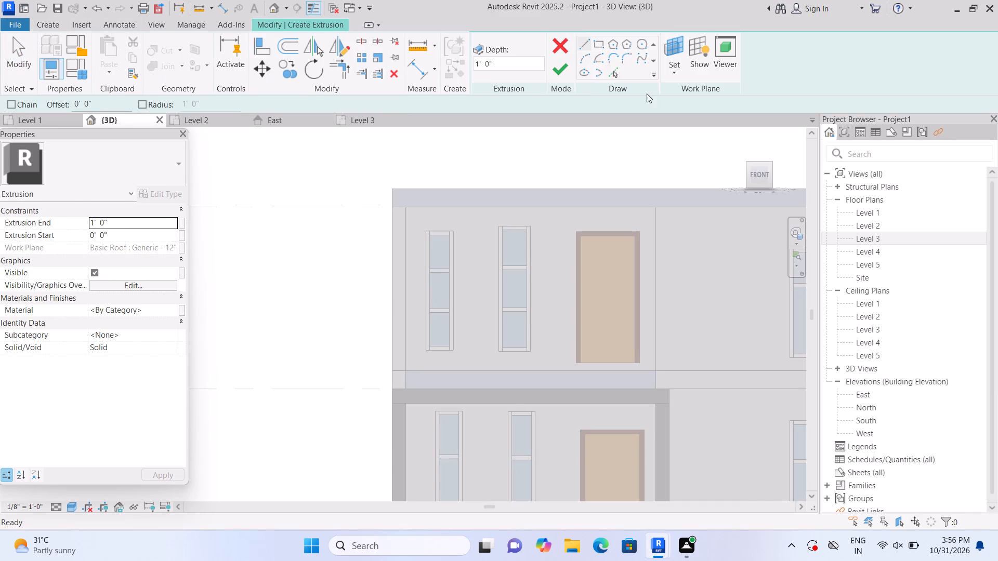
{"action": "left_click", "coordinate": [673, 74]}
{"action": "left_click", "coordinate": [684, 114]}
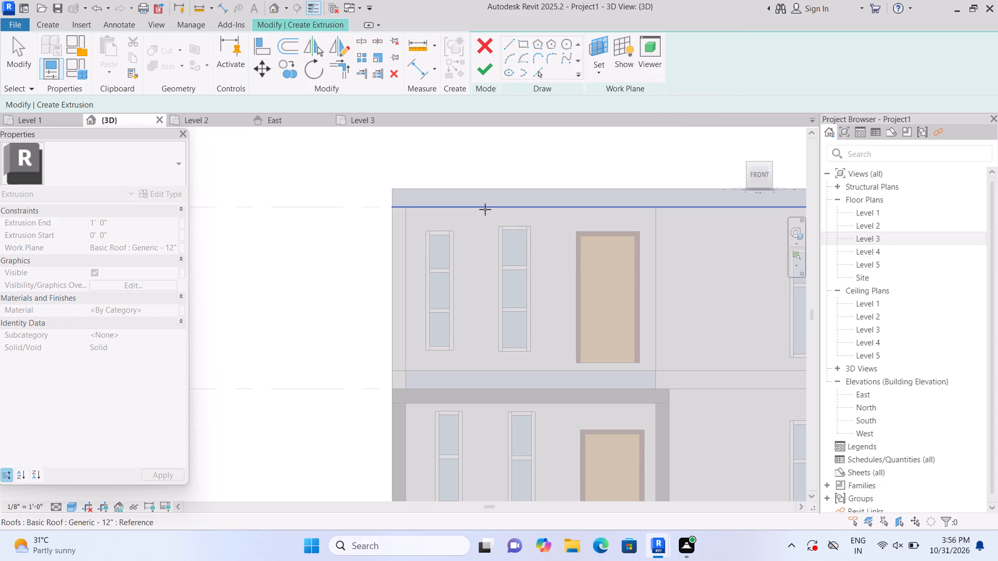
{"action": "left_click", "coordinate": [480, 222]}
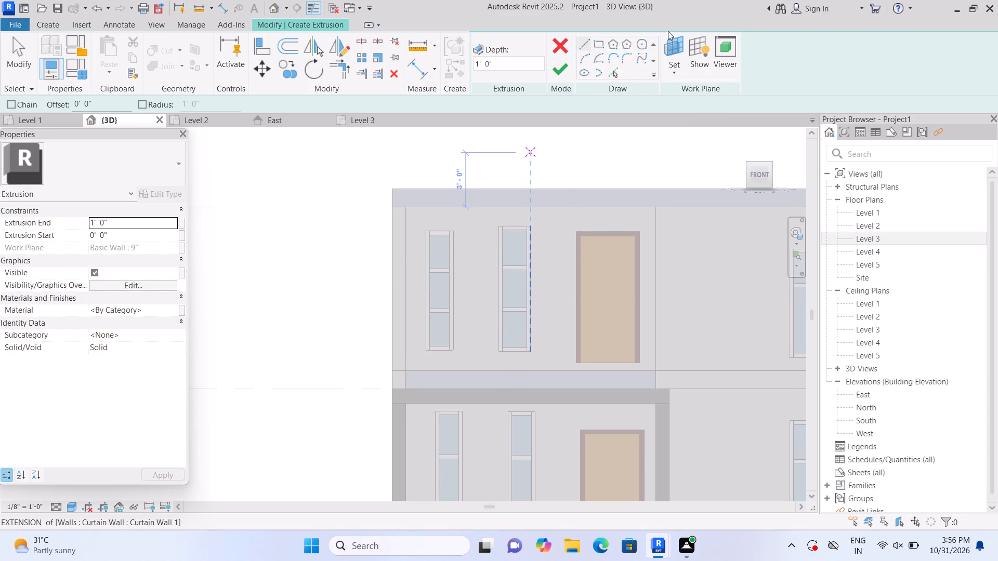
{"action": "left_click", "coordinate": [597, 41]}
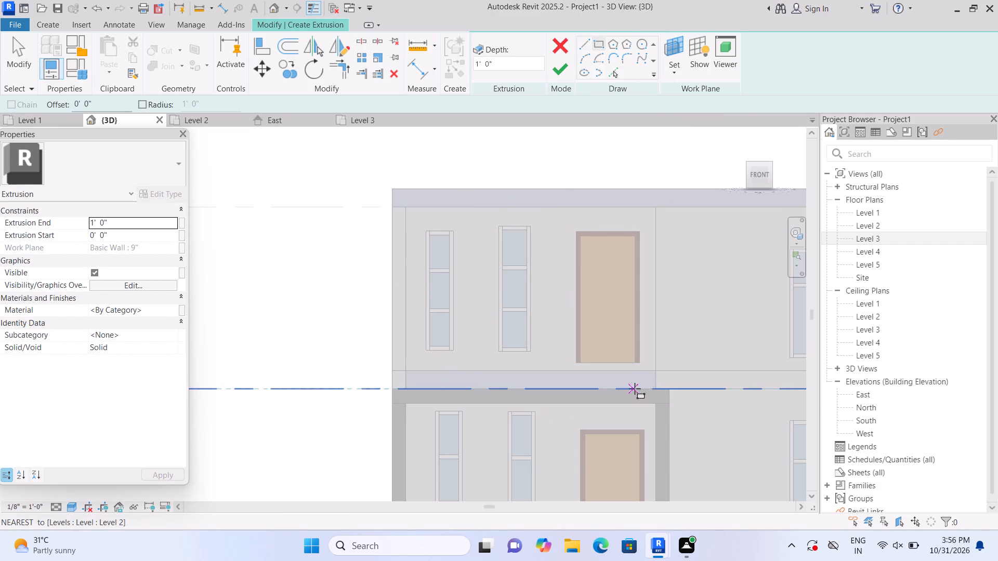
{"action": "left_click", "coordinate": [653, 366]}
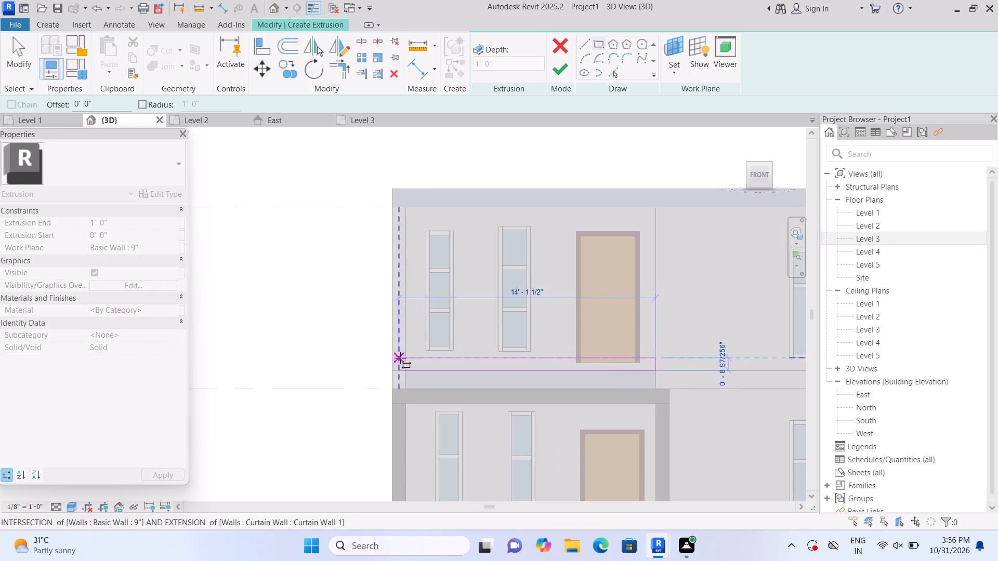
{"action": "left_click", "coordinate": [393, 356]}
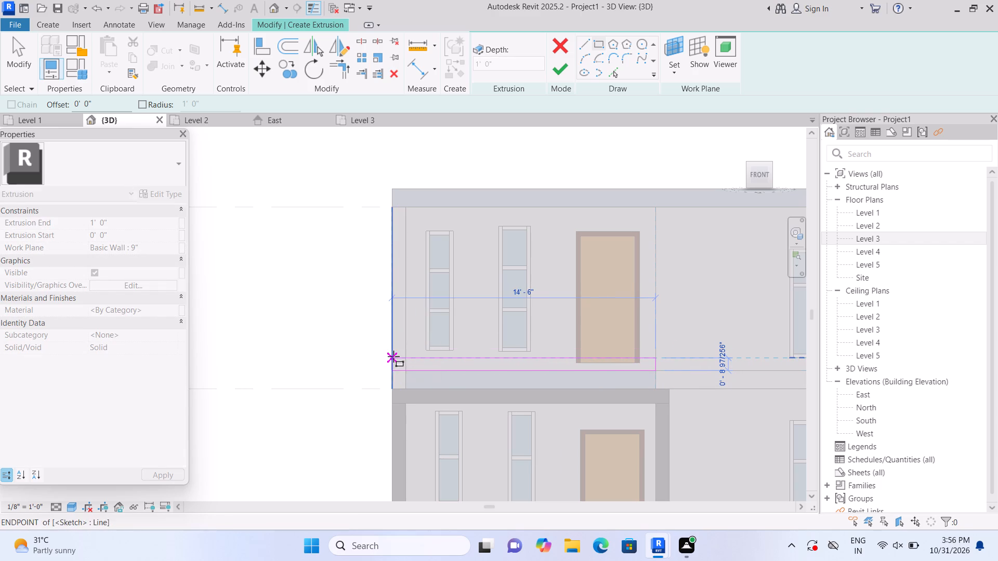
{"action": "left_click", "coordinate": [557, 69]}
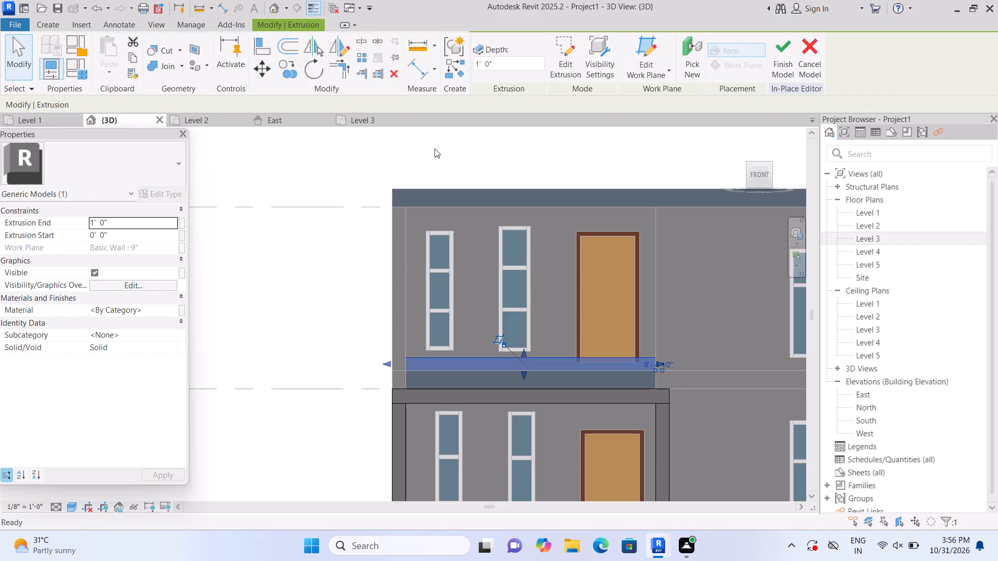
{"action": "left_click", "coordinate": [281, 234]}
Extrude a 0' 9" by 11' 0" vertical pier 1' 0" deep on the upper-storey wall at the outer corner, from Level 2 to the roof top.
{"action": "left_click", "coordinate": [49, 21]}
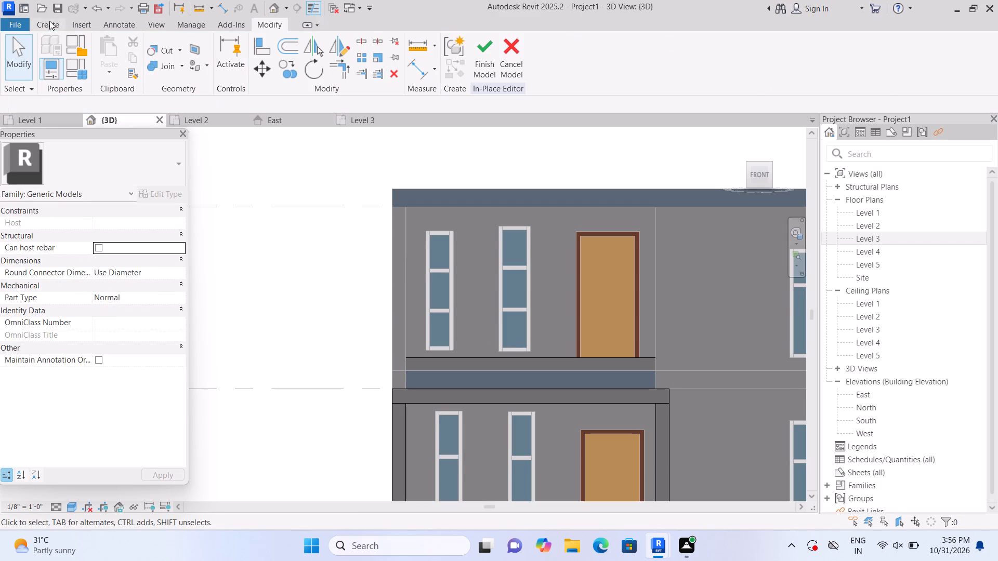
{"action": "left_click", "coordinate": [108, 64]}
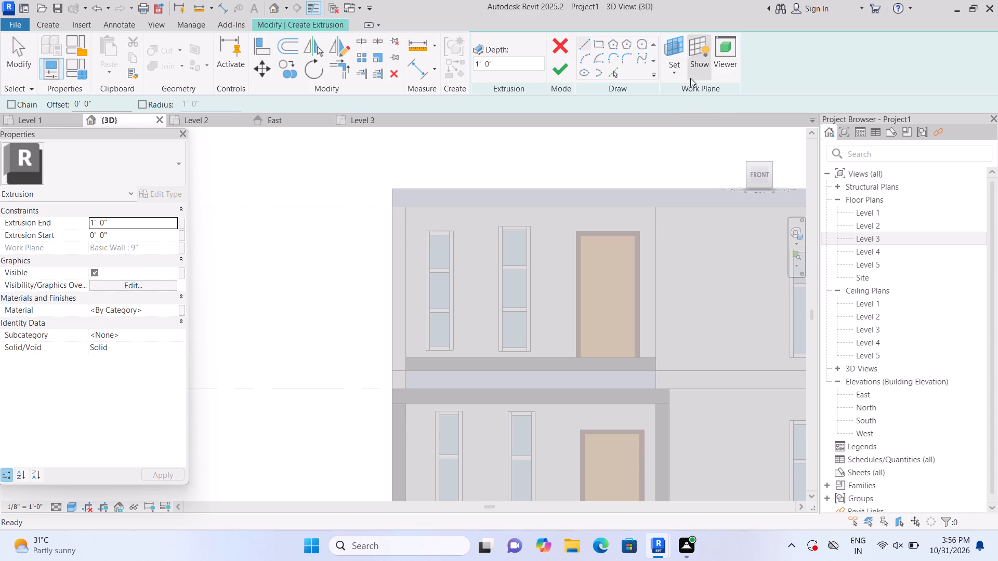
{"action": "left_click", "coordinate": [678, 78]}
{"action": "left_click", "coordinate": [685, 125]}
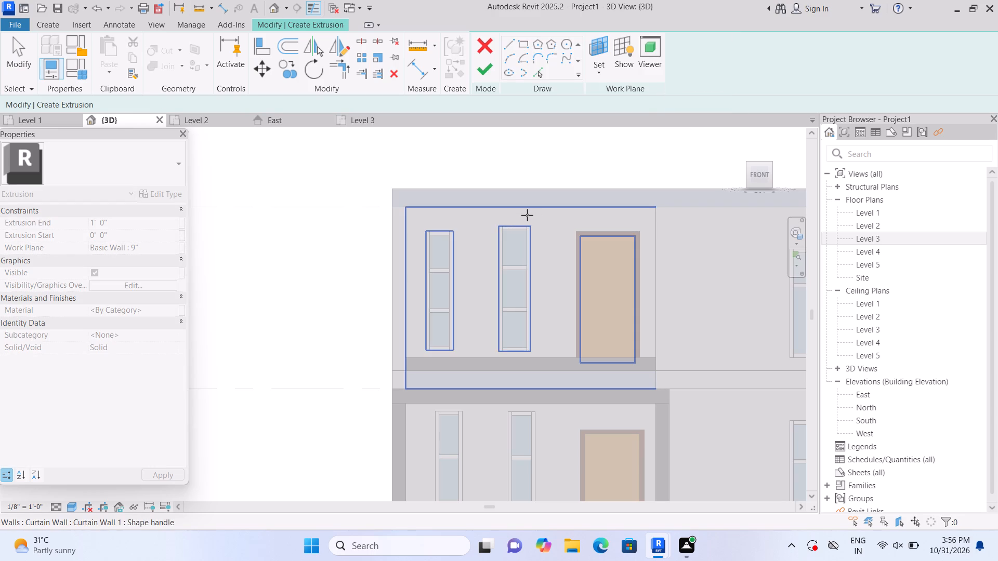
{"action": "left_click", "coordinate": [527, 215]}
{"action": "left_click", "coordinate": [596, 41]}
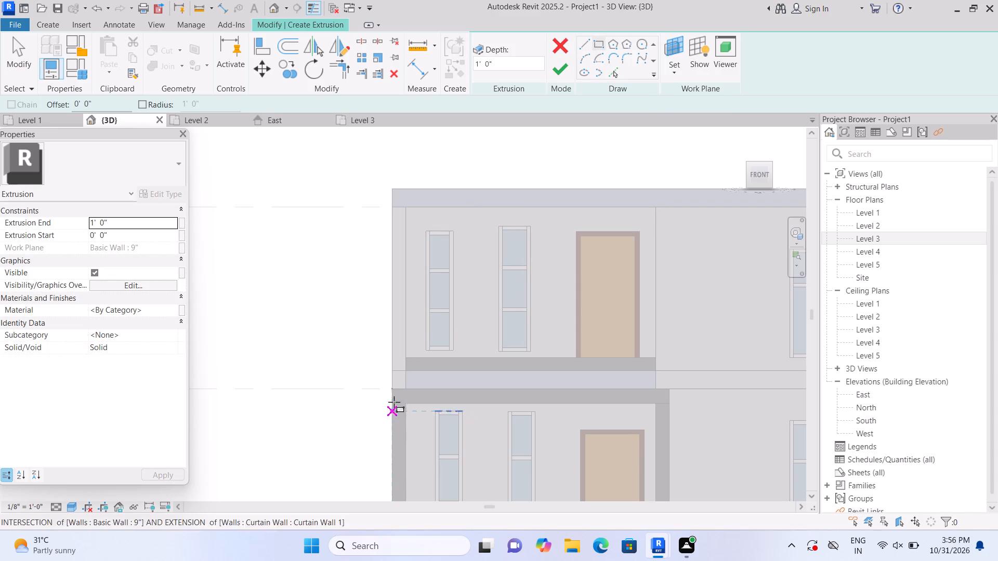
{"action": "left_click", "coordinate": [390, 384]}
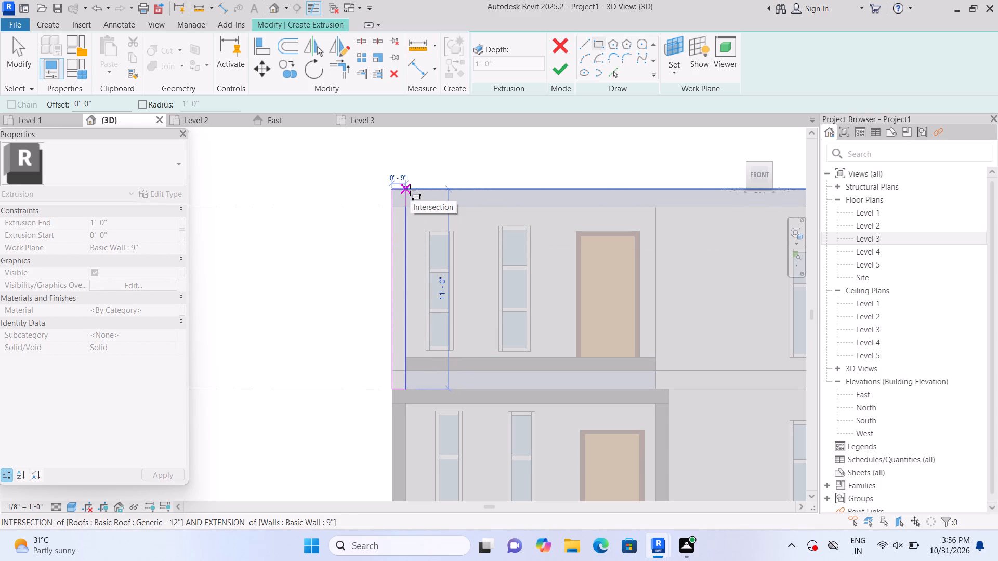
{"action": "left_click", "coordinate": [410, 190]}
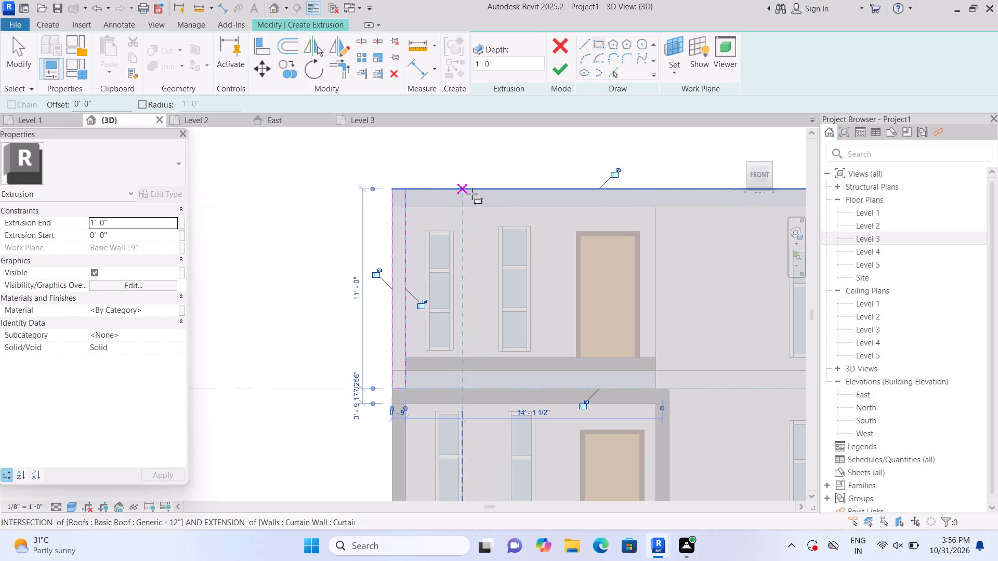
{"action": "left_click", "coordinate": [561, 70]}
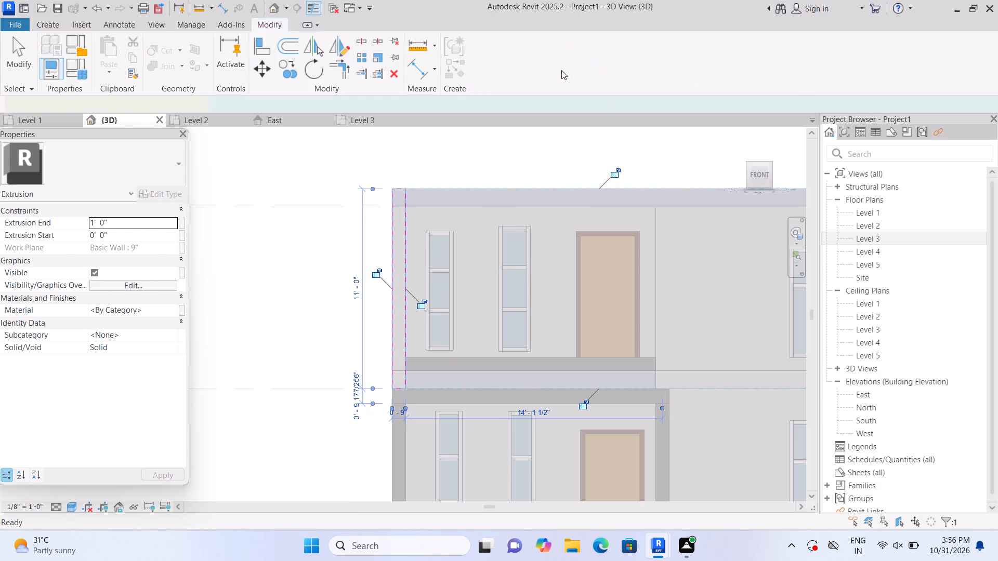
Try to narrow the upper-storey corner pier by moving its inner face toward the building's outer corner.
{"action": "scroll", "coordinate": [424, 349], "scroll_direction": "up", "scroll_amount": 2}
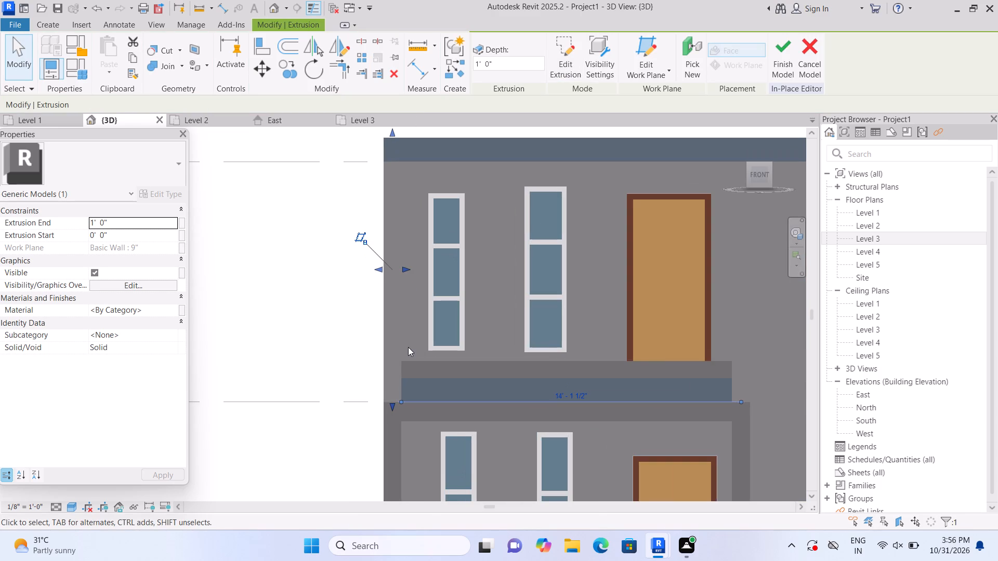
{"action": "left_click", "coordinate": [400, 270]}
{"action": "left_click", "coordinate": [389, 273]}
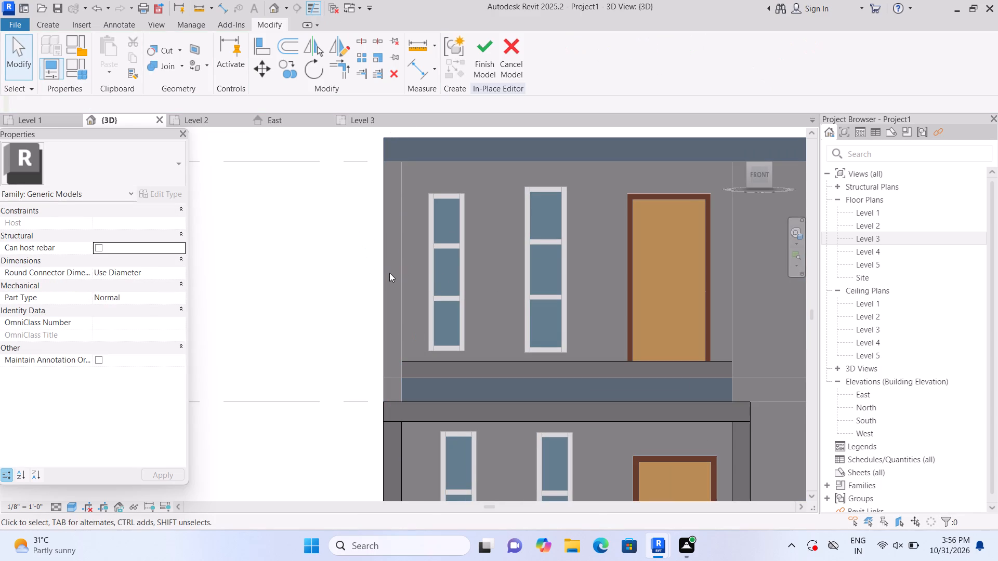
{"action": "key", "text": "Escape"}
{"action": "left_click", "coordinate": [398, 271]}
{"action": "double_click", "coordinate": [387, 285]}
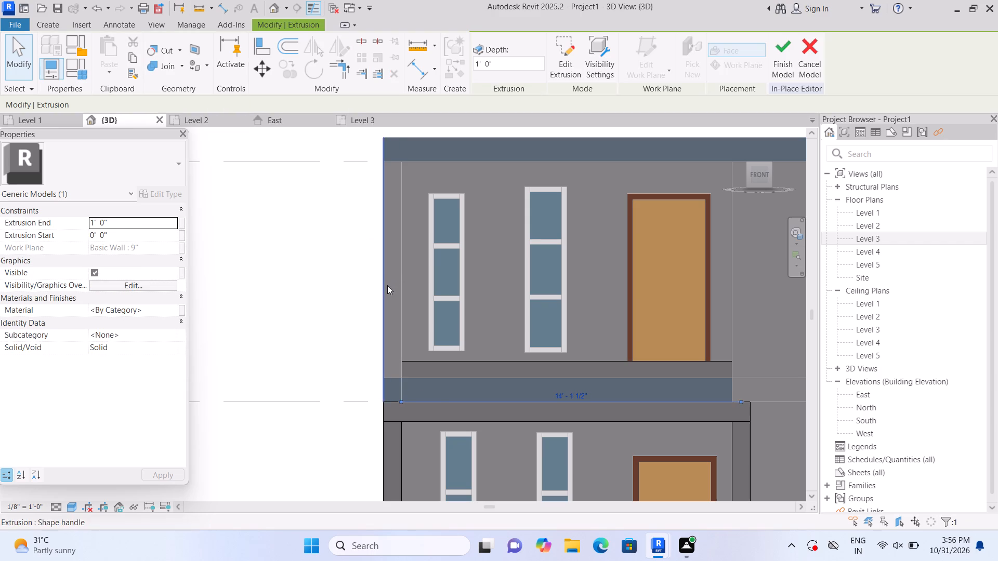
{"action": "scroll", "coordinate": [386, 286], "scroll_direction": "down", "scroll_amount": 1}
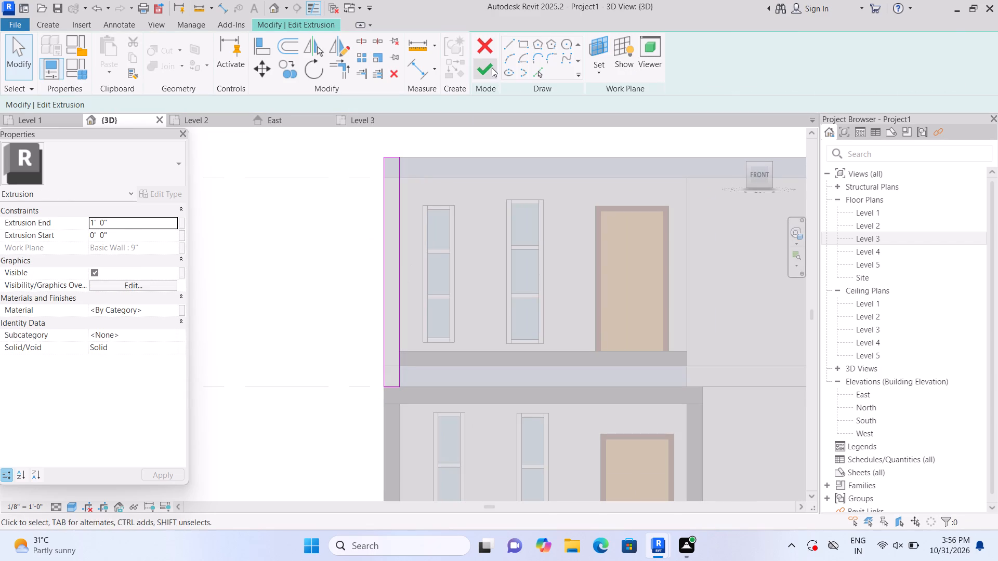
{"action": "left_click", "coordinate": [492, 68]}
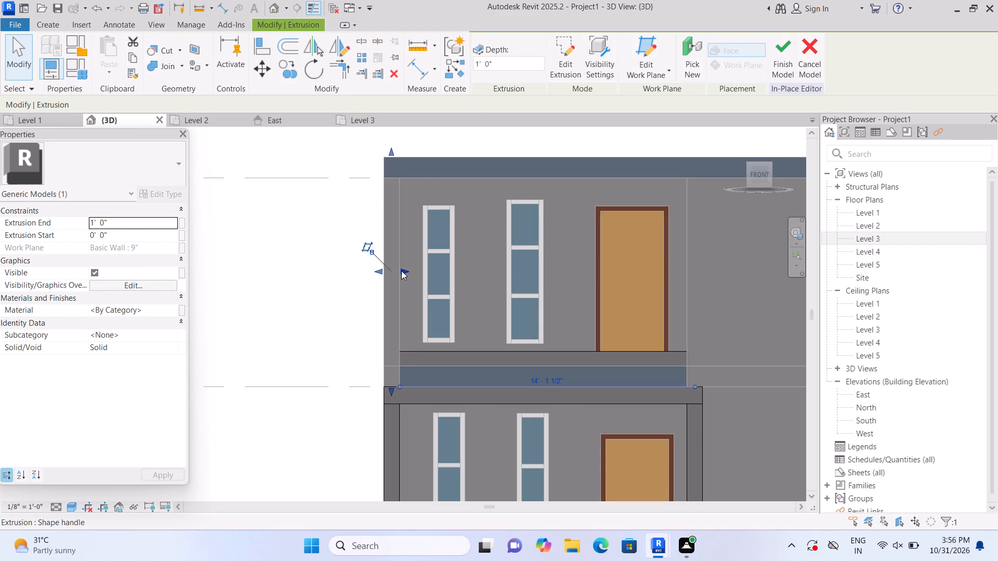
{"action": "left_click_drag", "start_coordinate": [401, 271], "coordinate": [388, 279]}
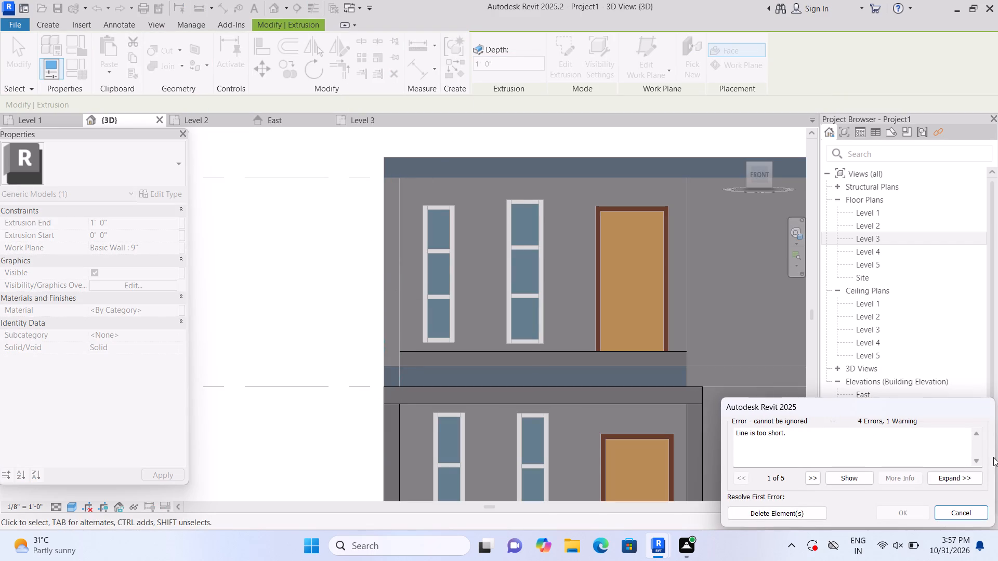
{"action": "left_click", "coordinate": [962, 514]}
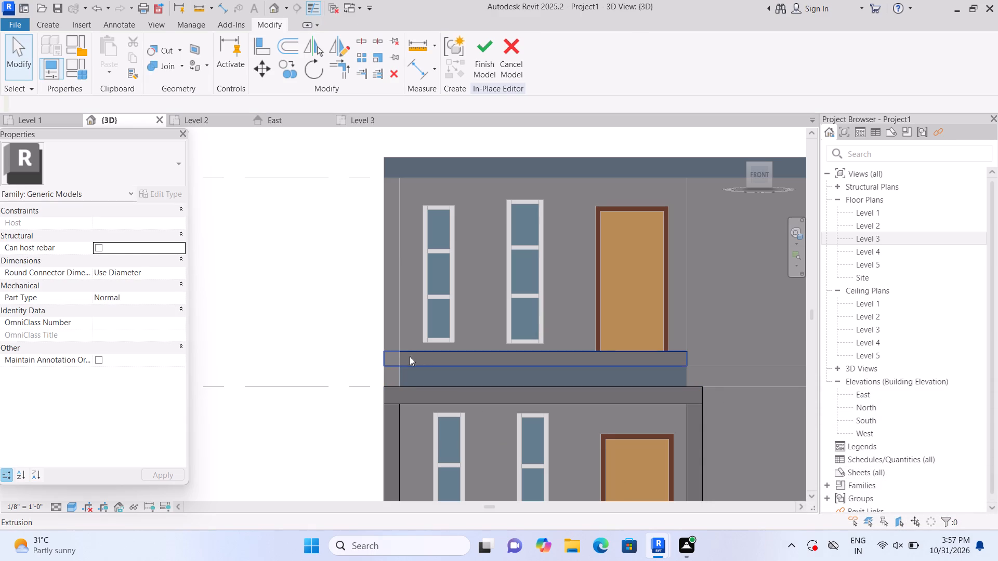
Delete the extruded horizontal band running along the base of the upper-storey recess wall.
{"action": "left_click", "coordinate": [399, 338]}
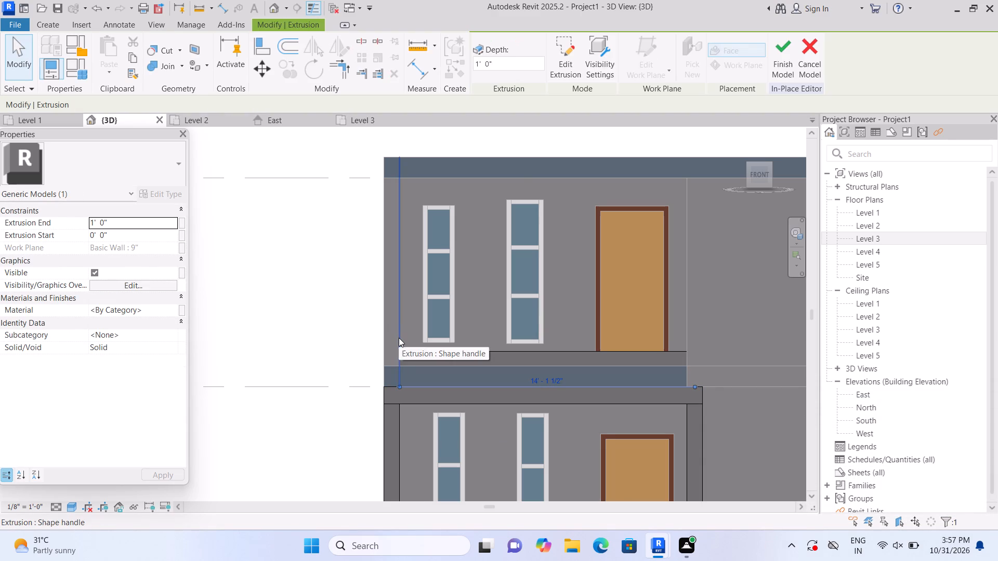
{"action": "scroll", "coordinate": [399, 338], "scroll_direction": "up", "scroll_amount": 1}
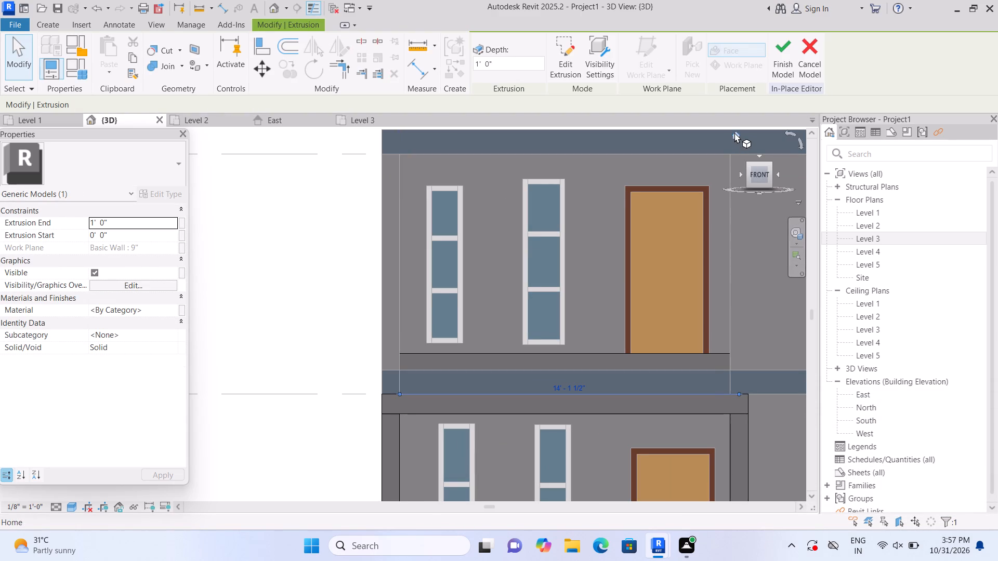
{"action": "left_click", "coordinate": [734, 132]}
{"action": "scroll", "coordinate": [329, 381], "scroll_direction": "up", "scroll_amount": 5}
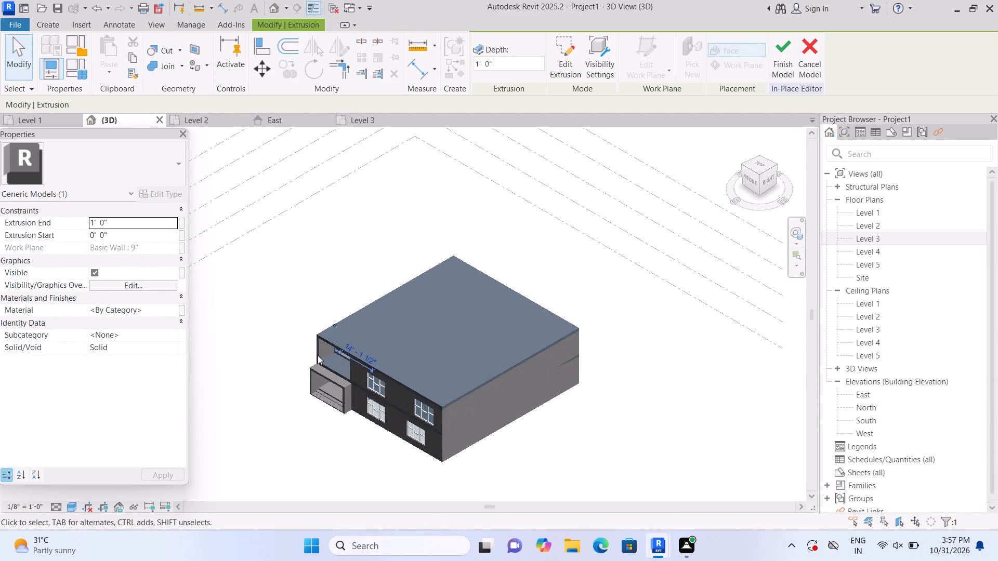
{"action": "scroll", "coordinate": [318, 355], "scroll_direction": "up", "scroll_amount": 11}
{"action": "scroll", "coordinate": [336, 421], "scroll_direction": "up", "scroll_amount": 2}
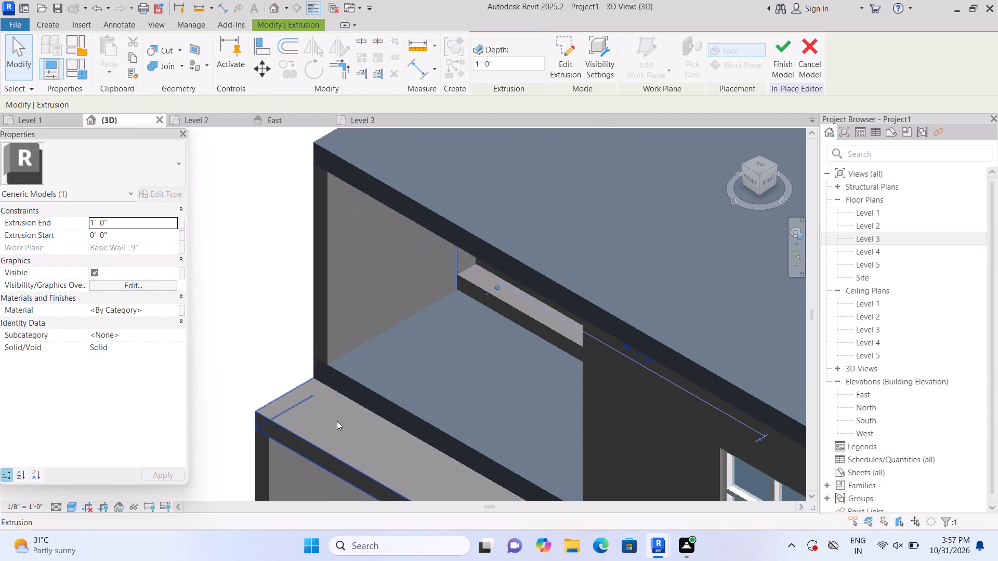
{"action": "scroll", "coordinate": [337, 421], "scroll_direction": "up", "scroll_amount": 1}
{"action": "scroll", "coordinate": [337, 425], "scroll_direction": "down", "scroll_amount": 4}
{"action": "scroll", "coordinate": [457, 402], "scroll_direction": "up", "scroll_amount": 2}
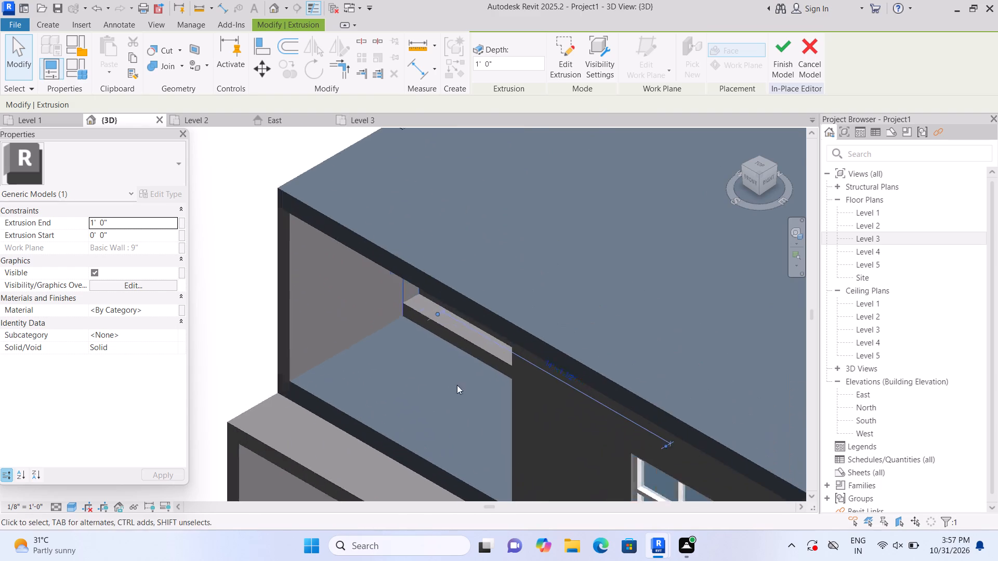
{"action": "scroll", "coordinate": [457, 385], "scroll_direction": "up", "scroll_amount": 3}
{"action": "left_click", "coordinate": [464, 323]}
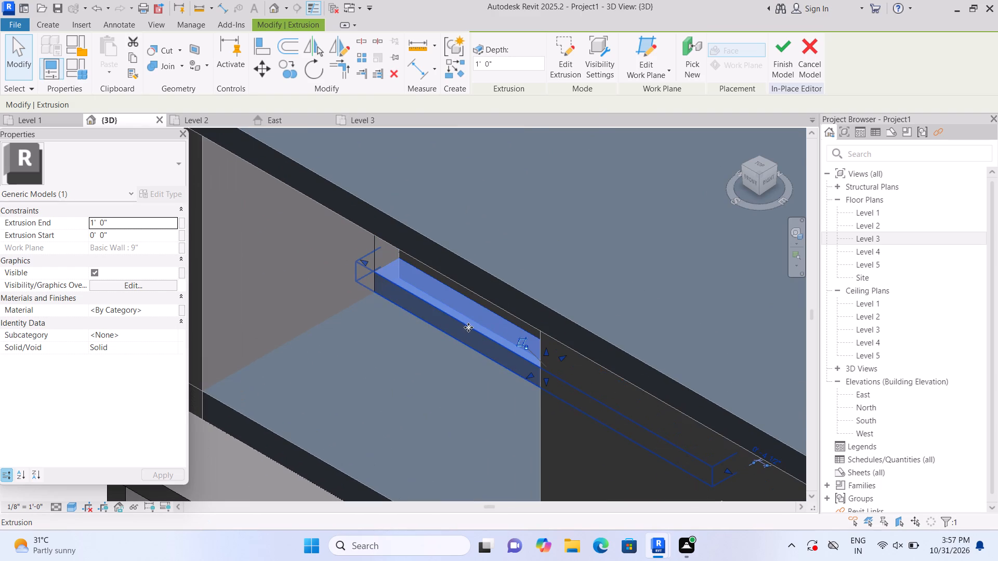
{"action": "key", "text": "Delete"}
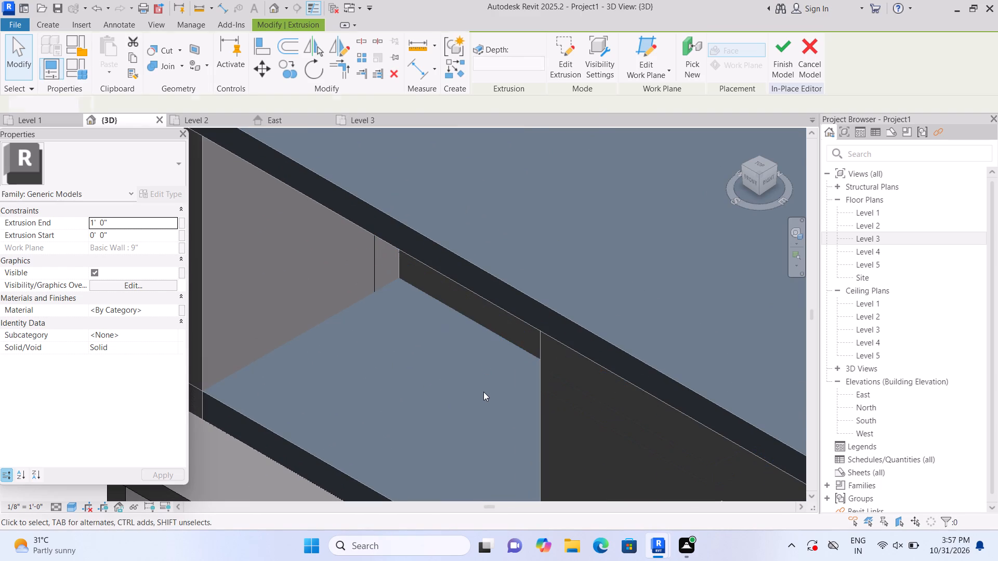
Examine the upper-storey recess, its corner pier and how they line up with the entrance frame below.
{"action": "middle_click_drag", "start_coordinate": [438, 425], "coordinate": [469, 319], "text": "shift"}
{"action": "middle_click_drag", "start_coordinate": [528, 275], "coordinate": [461, 406]}
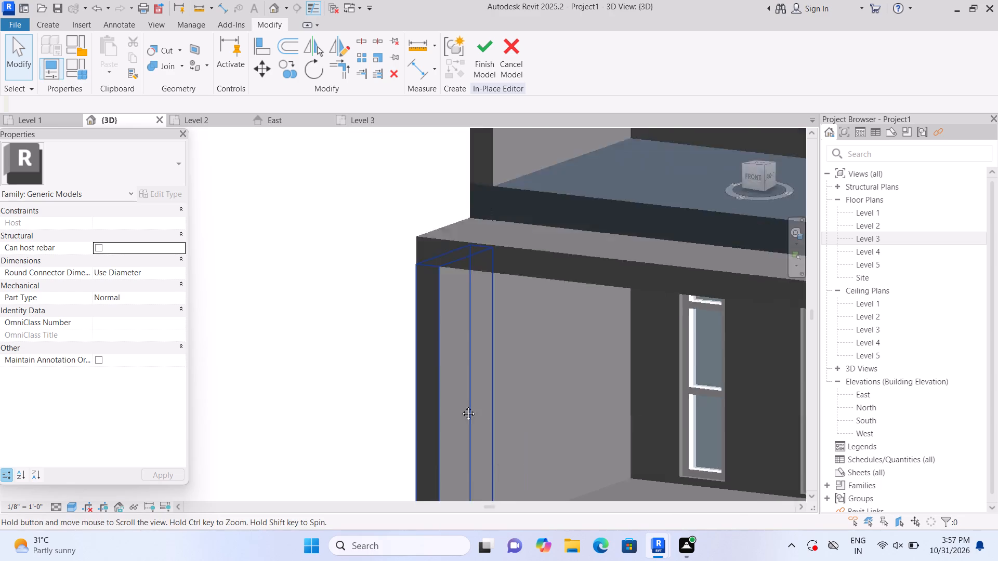
{"action": "middle_click_drag", "start_coordinate": [461, 406], "coordinate": [356, 560]}
{"action": "middle_click_drag", "start_coordinate": [552, 389], "coordinate": [412, 527]}
{"action": "middle_click_drag", "start_coordinate": [455, 461], "coordinate": [472, 405], "text": "shift"}
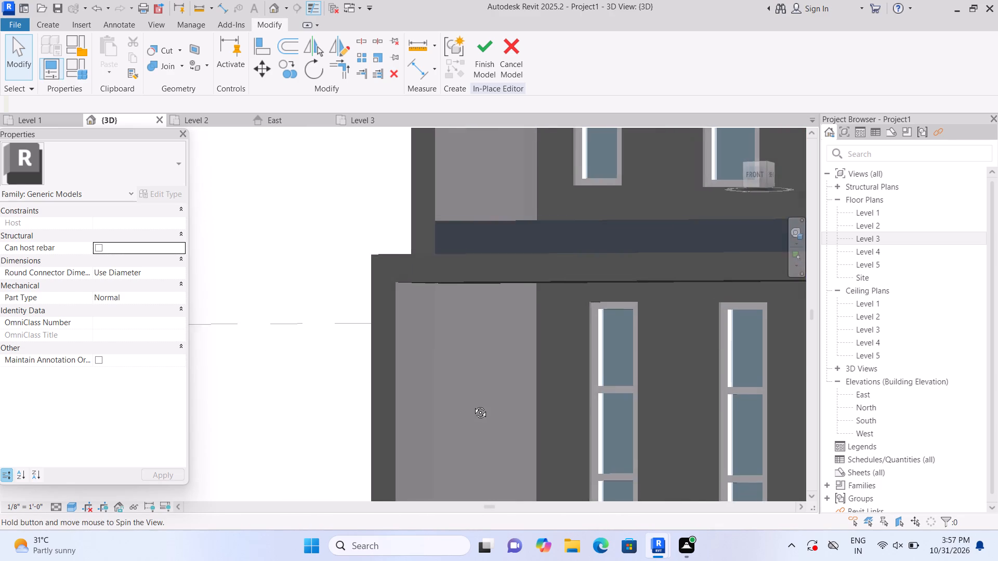
{"action": "middle_click_drag", "start_coordinate": [472, 405], "coordinate": [472, 403], "text": "shift"}
{"action": "scroll", "coordinate": [590, 222], "scroll_direction": "up", "scroll_amount": 1}
{"action": "middle_click_drag", "start_coordinate": [590, 224], "coordinate": [310, 558]}
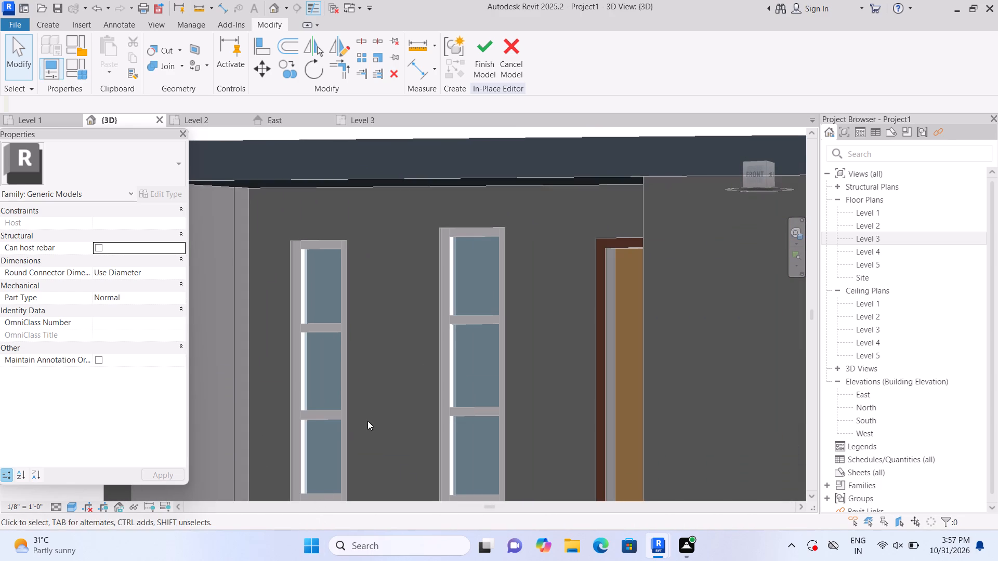
{"action": "middle_click_drag", "start_coordinate": [370, 420], "coordinate": [393, 356]}
{"action": "scroll", "coordinate": [405, 364], "scroll_direction": "down", "scroll_amount": 4}
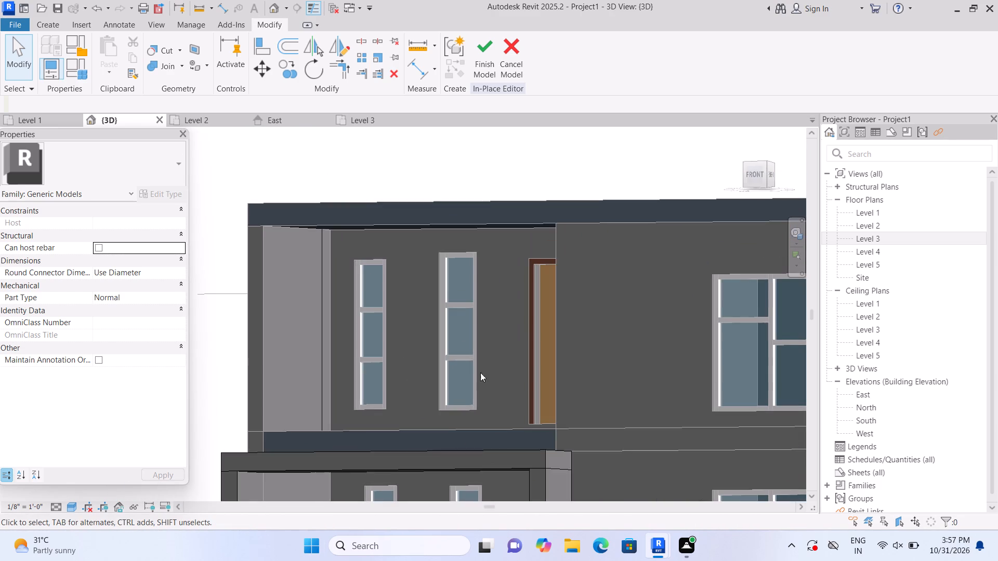
{"action": "middle_click_drag", "start_coordinate": [489, 370], "coordinate": [476, 421], "text": "shift"}
From the front, select the inner vertical face of the upper-storey corner pier.
{"action": "left_click", "coordinate": [755, 175]}
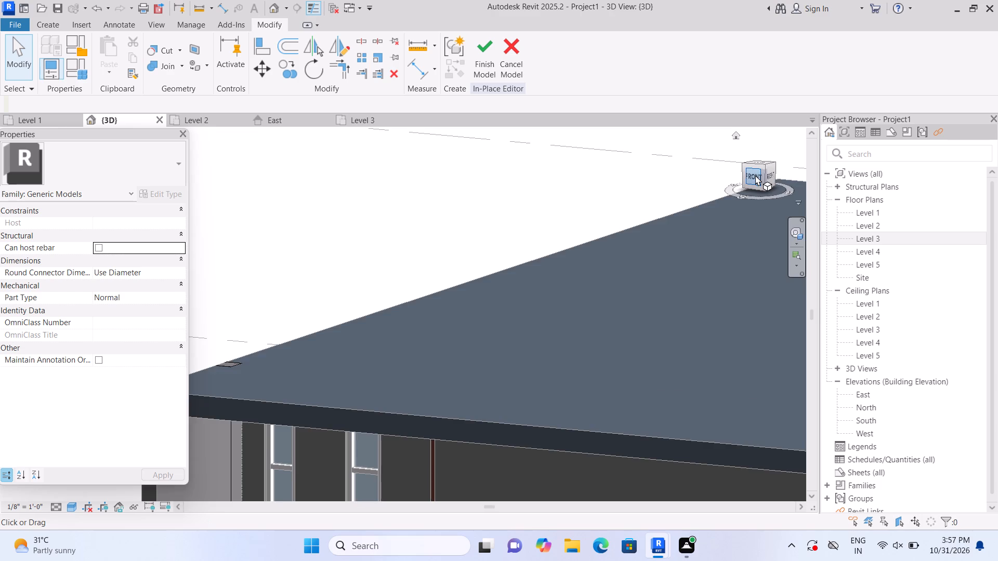
{"action": "scroll", "coordinate": [379, 326], "scroll_direction": "up", "scroll_amount": 9}
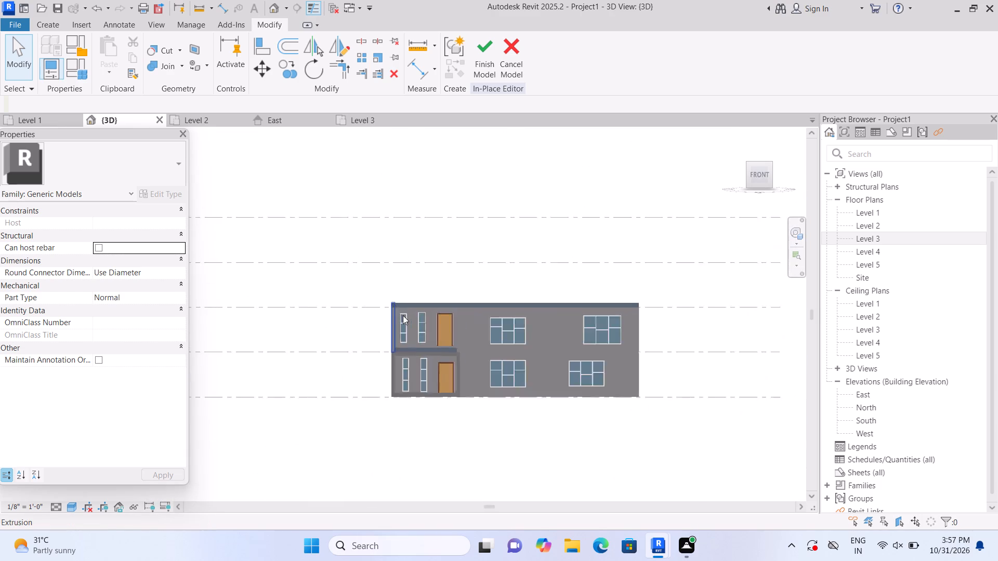
{"action": "scroll", "coordinate": [403, 315], "scroll_direction": "up", "scroll_amount": 5}
{"action": "left_click", "coordinate": [382, 375]}
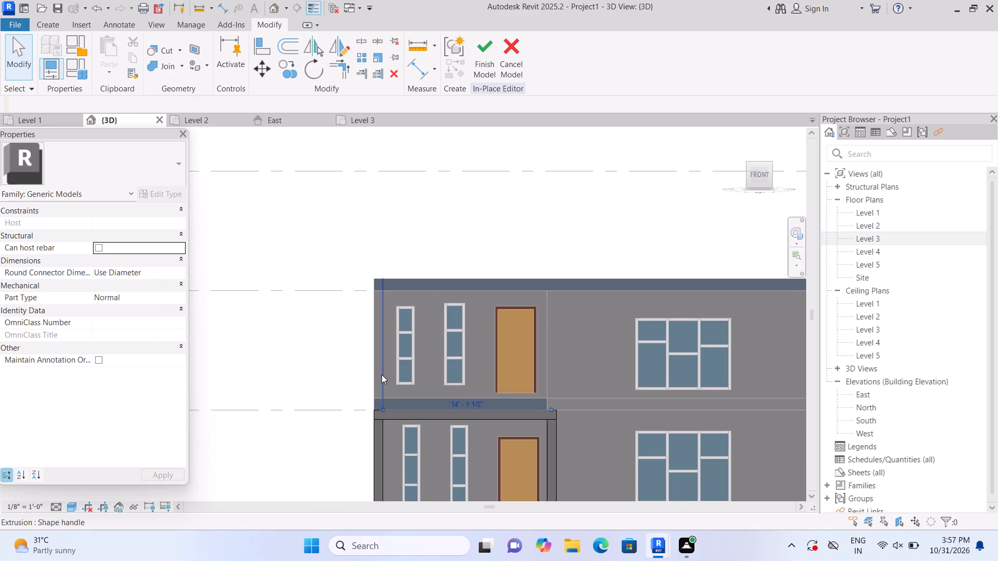
{"action": "scroll", "coordinate": [382, 375], "scroll_direction": "up", "scroll_amount": 4}
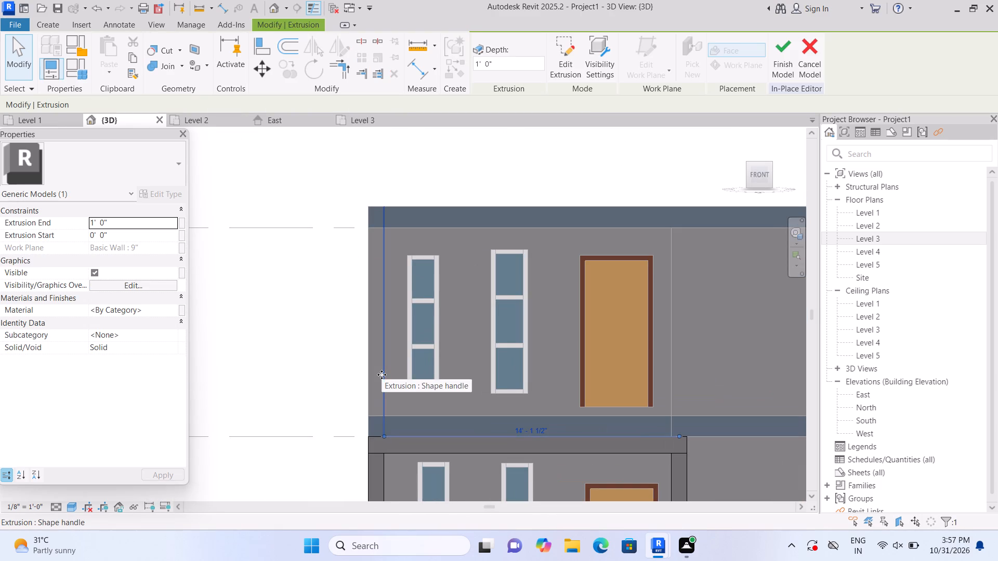
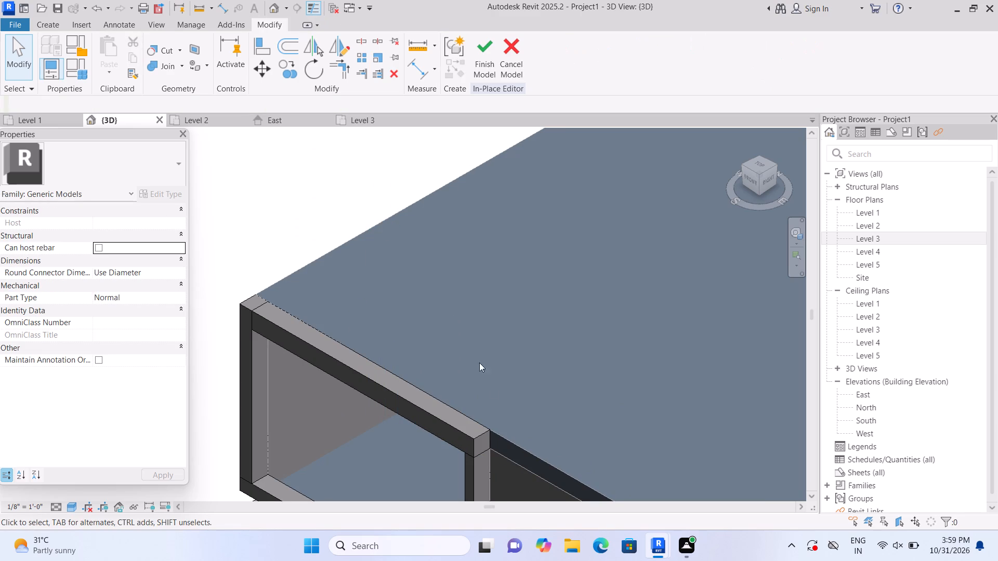
Extend the bottom beam of the upper-storey frame outward to a depth of about 3' 1 31/64".
{"action": "middle_click_drag", "start_coordinate": [501, 403], "coordinate": [555, 269]}
{"action": "scroll", "coordinate": [555, 269], "scroll_direction": "down", "scroll_amount": 1}
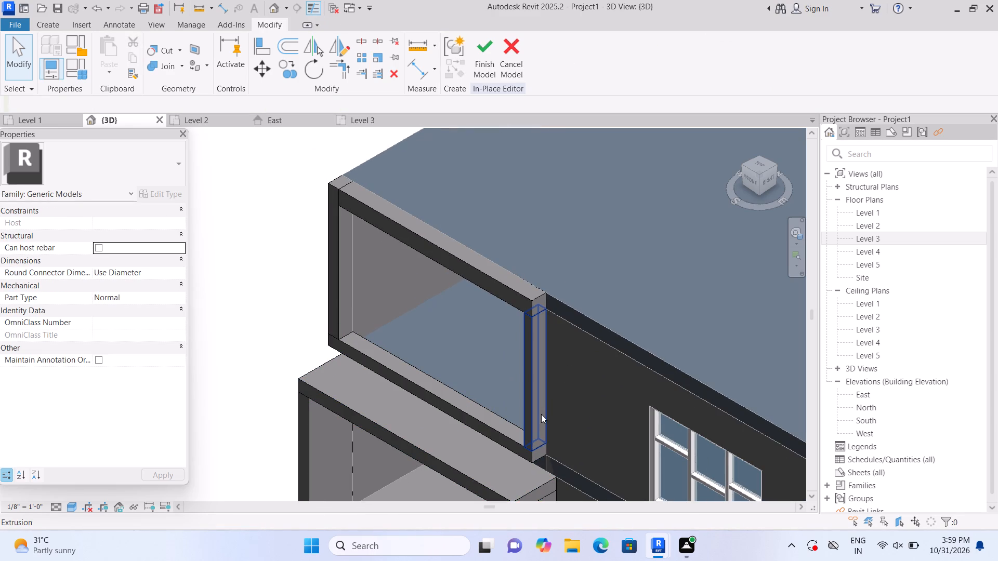
{"action": "left_click", "coordinate": [503, 428]}
{"action": "scroll", "coordinate": [469, 393], "scroll_direction": "up", "scroll_amount": 1}
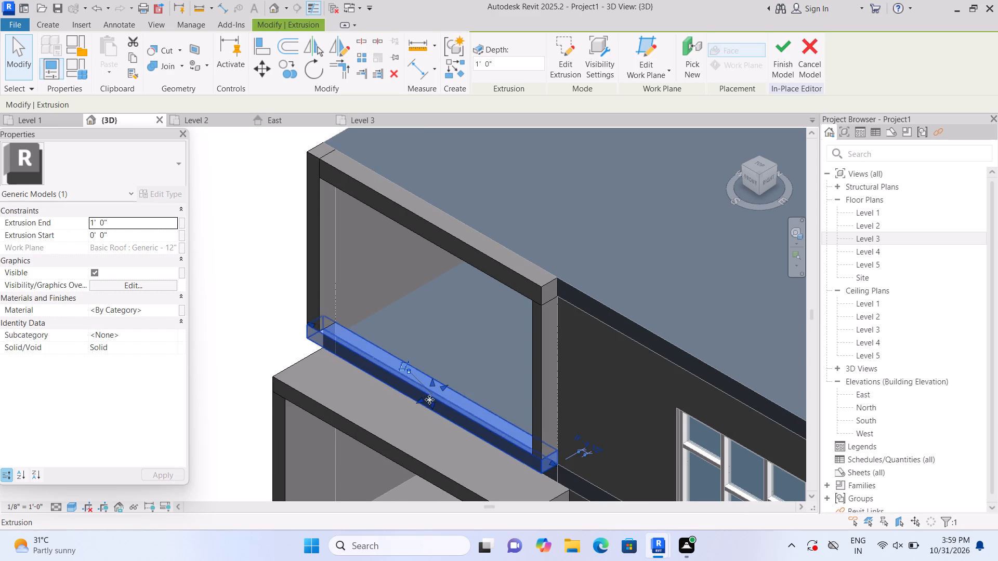
{"action": "left_click", "coordinate": [420, 401]}
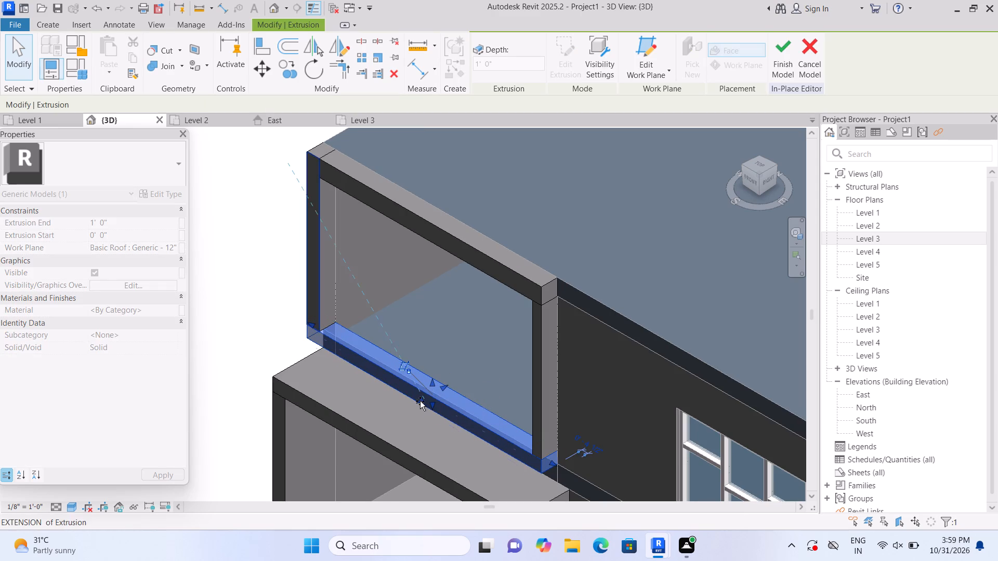
{"action": "left_click_drag", "start_coordinate": [418, 403], "coordinate": [395, 418]}
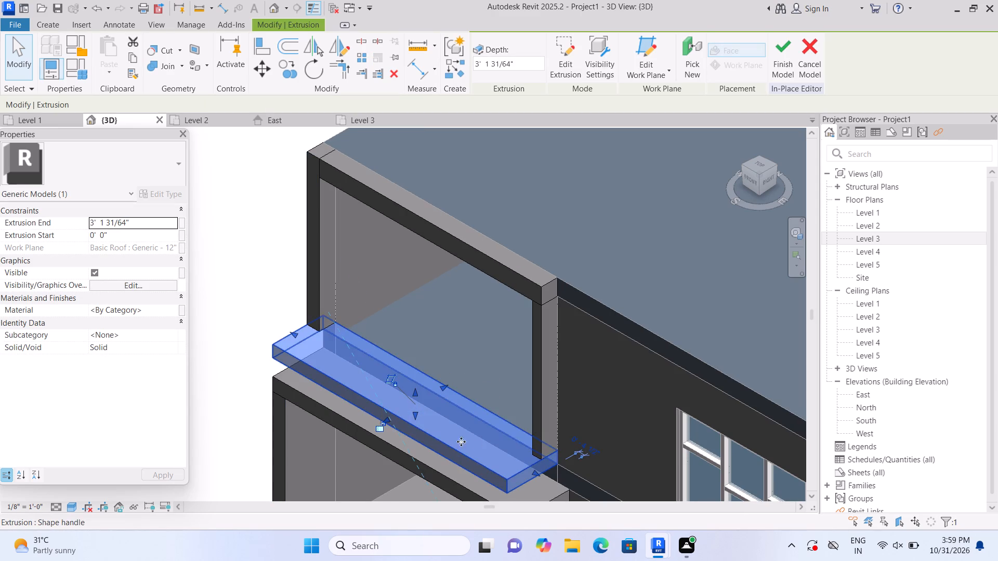
Extend the upper-storey pier beside the windowed wall outward to about 3' 1 31/64", flush with the bottom beam's front.
{"action": "left_click", "coordinate": [533, 424]}
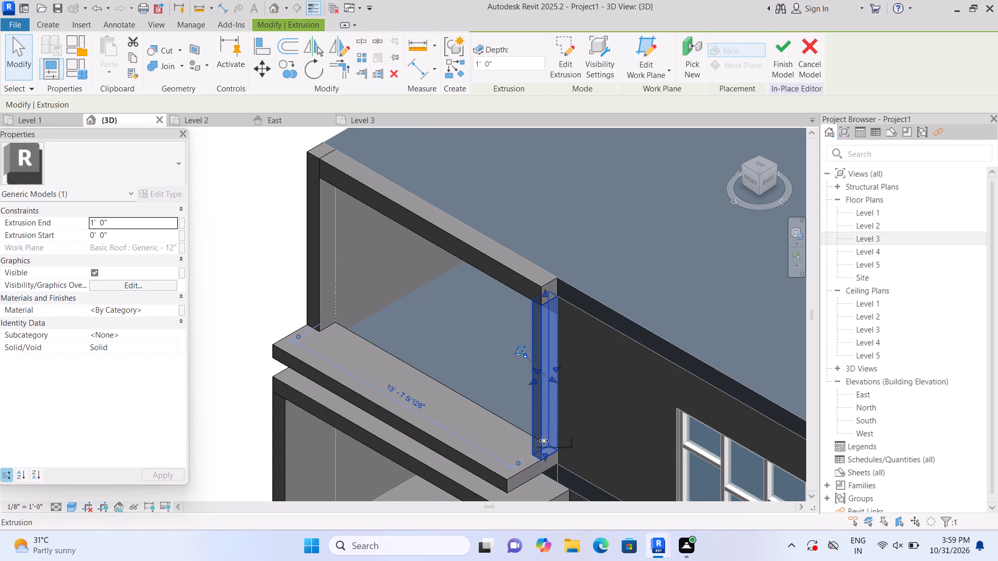
{"action": "middle_click_drag", "start_coordinate": [587, 458], "coordinate": [588, 407]}
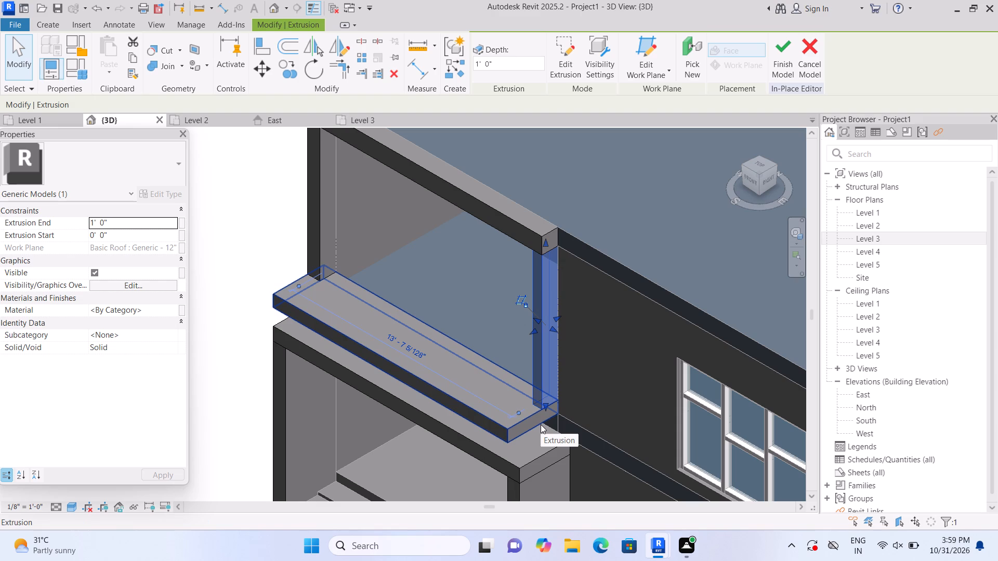
{"action": "scroll", "coordinate": [547, 420], "scroll_direction": "down", "scroll_amount": 1}
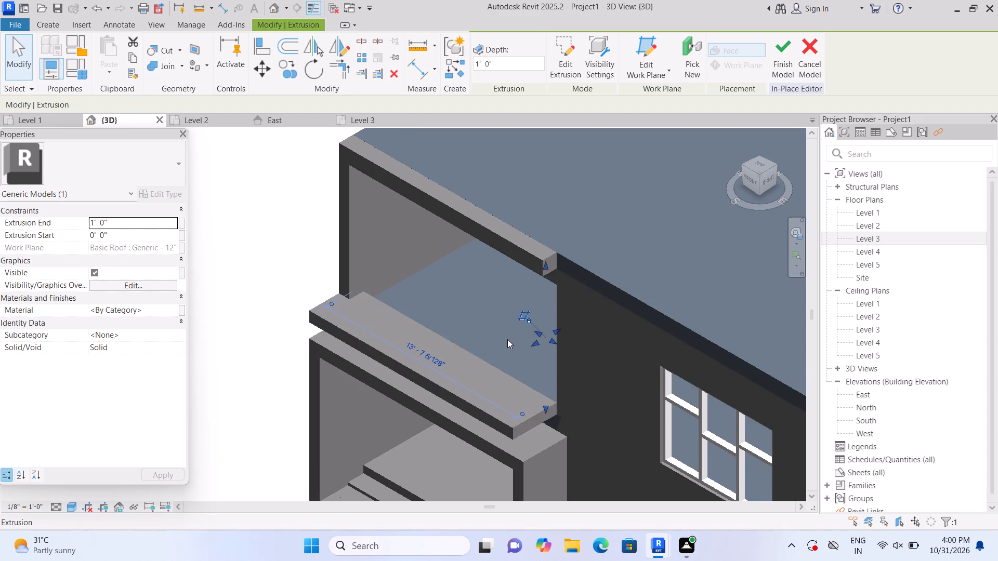
{"action": "scroll", "coordinate": [529, 356], "scroll_direction": "up", "scroll_amount": 1}
{"action": "left_click_drag", "start_coordinate": [536, 340], "coordinate": [513, 354]}
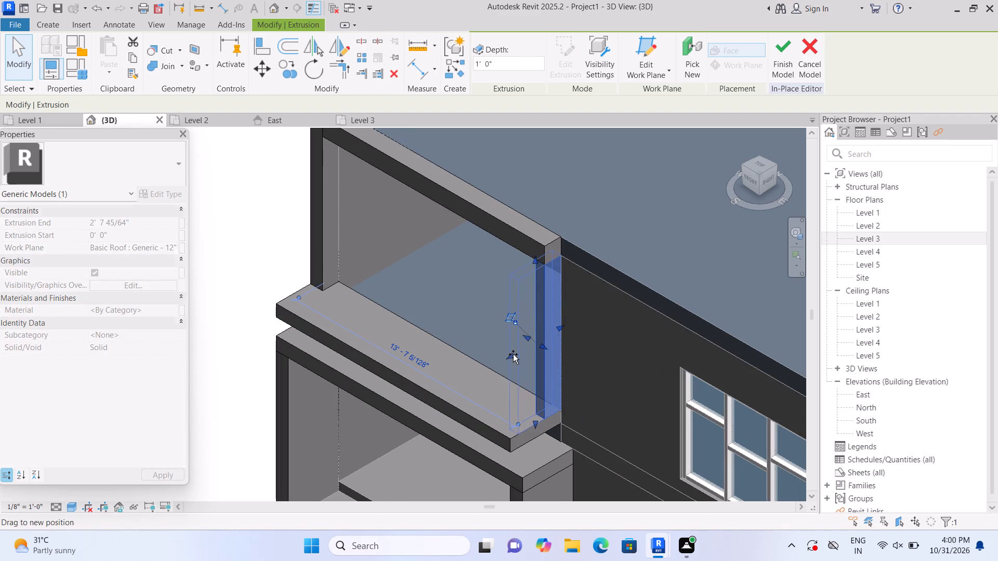
{"action": "left_click_drag", "start_coordinate": [513, 354], "coordinate": [507, 357]}
{"action": "left_click", "coordinate": [214, 366]}
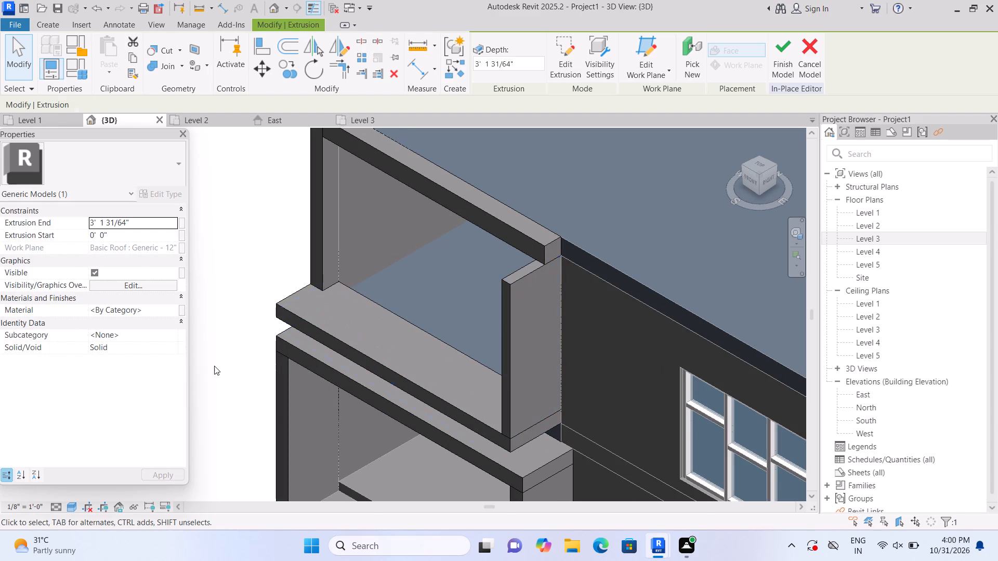
Extend the upper-storey pier at the building's outer corner outward to about 3' 1 31/64", flush with the bottom beam.
{"action": "middle_click_drag", "start_coordinate": [224, 373], "coordinate": [265, 430]}
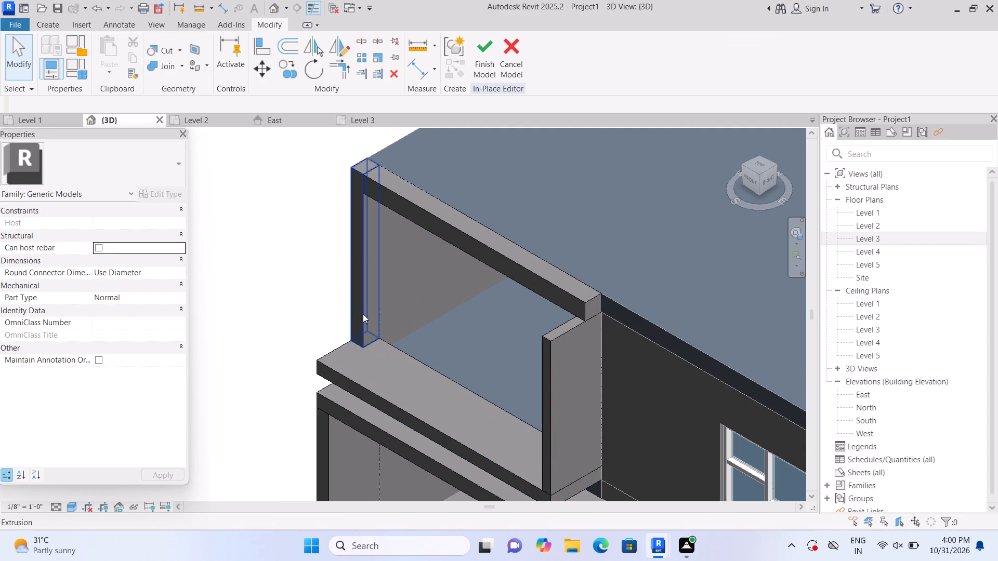
{"action": "left_click", "coordinate": [363, 314]}
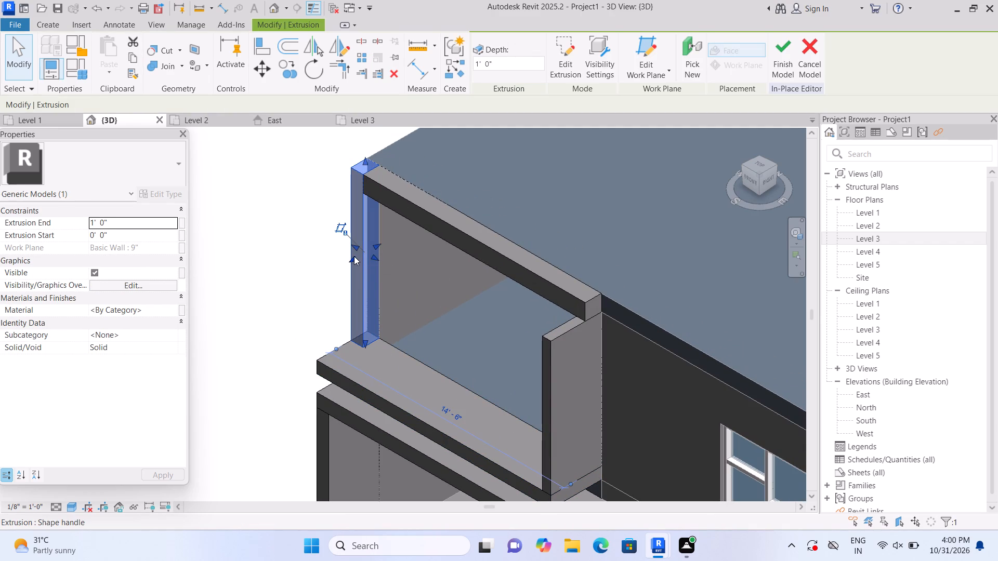
{"action": "left_click_drag", "start_coordinate": [354, 256], "coordinate": [323, 276]}
{"action": "left_click", "coordinate": [323, 276]}
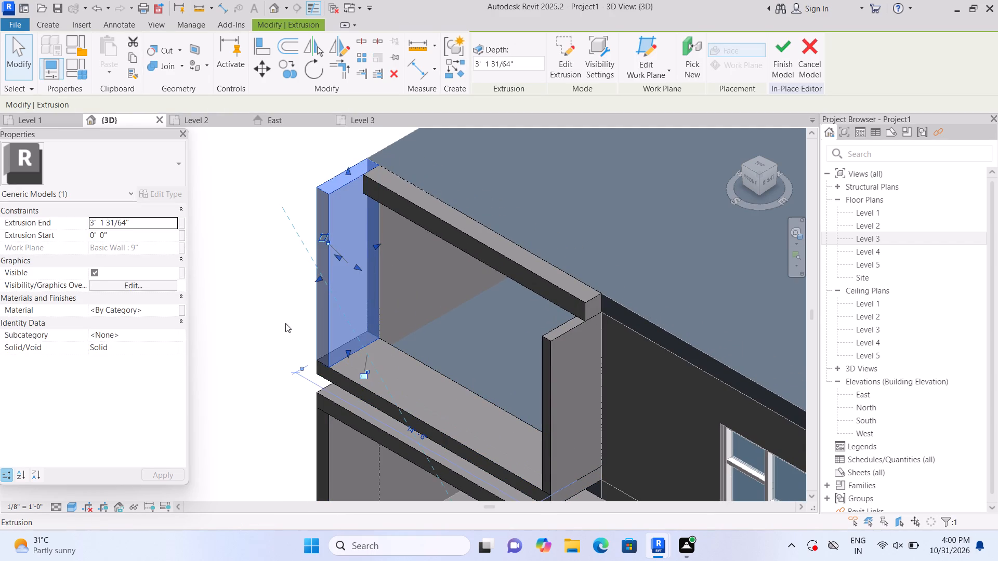
{"action": "left_click", "coordinate": [277, 331]}
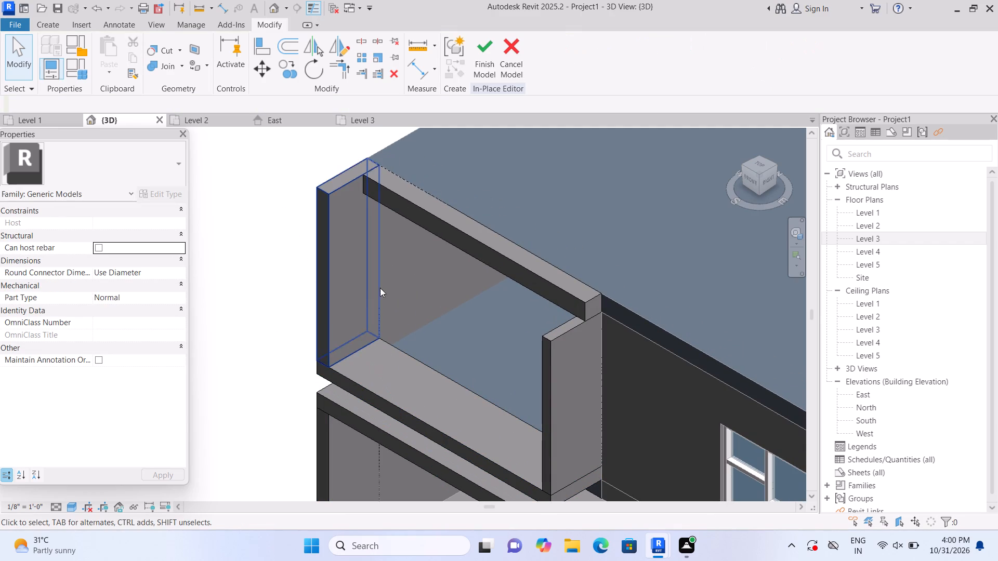
Extend the top beam of the upper-storey frame outward until its front face is flush with the two piers.
{"action": "left_click", "coordinate": [465, 230]}
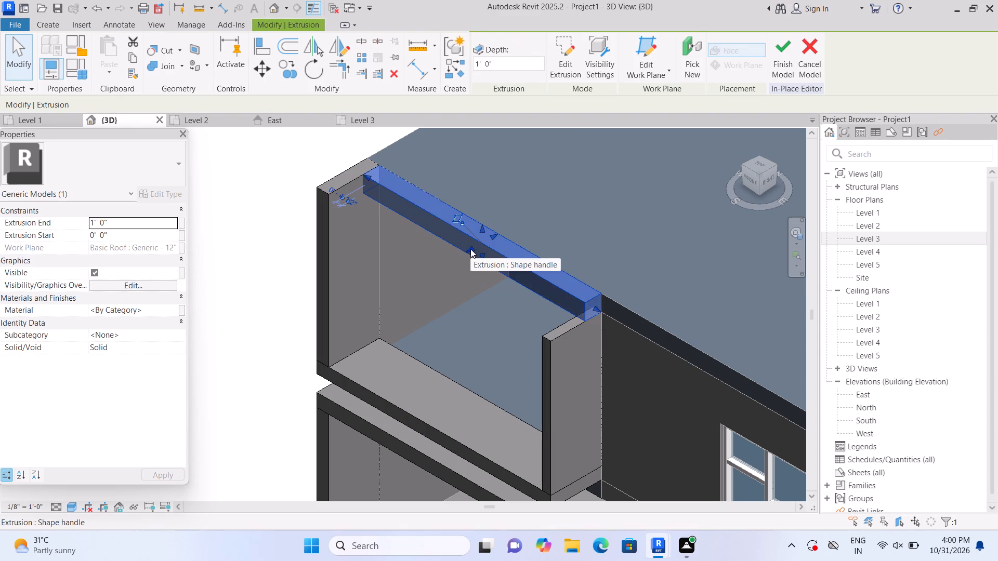
{"action": "left_click_drag", "start_coordinate": [470, 249], "coordinate": [439, 256]}
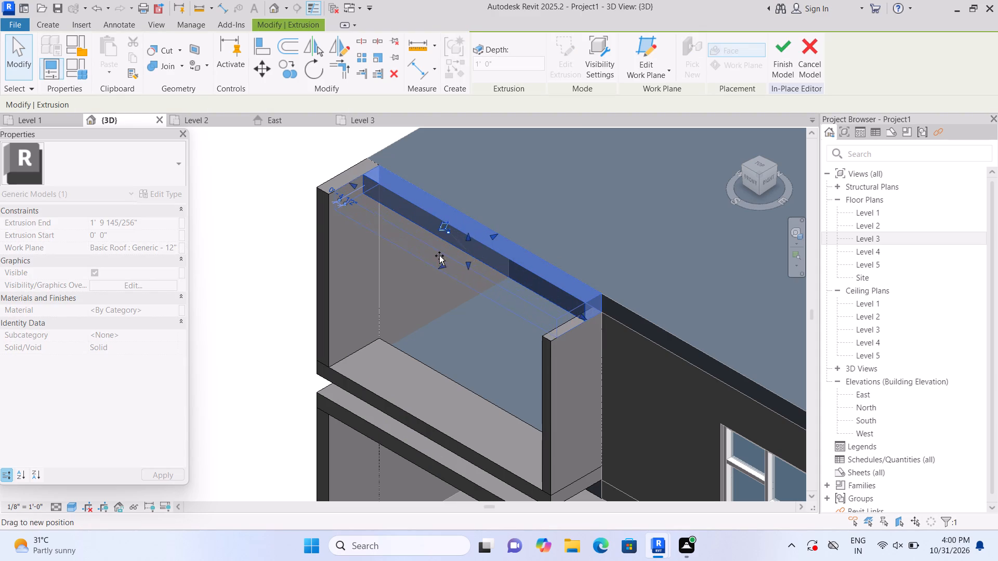
{"action": "left_click_drag", "start_coordinate": [439, 256], "coordinate": [437, 256]}
{"action": "left_click", "coordinate": [287, 292]}
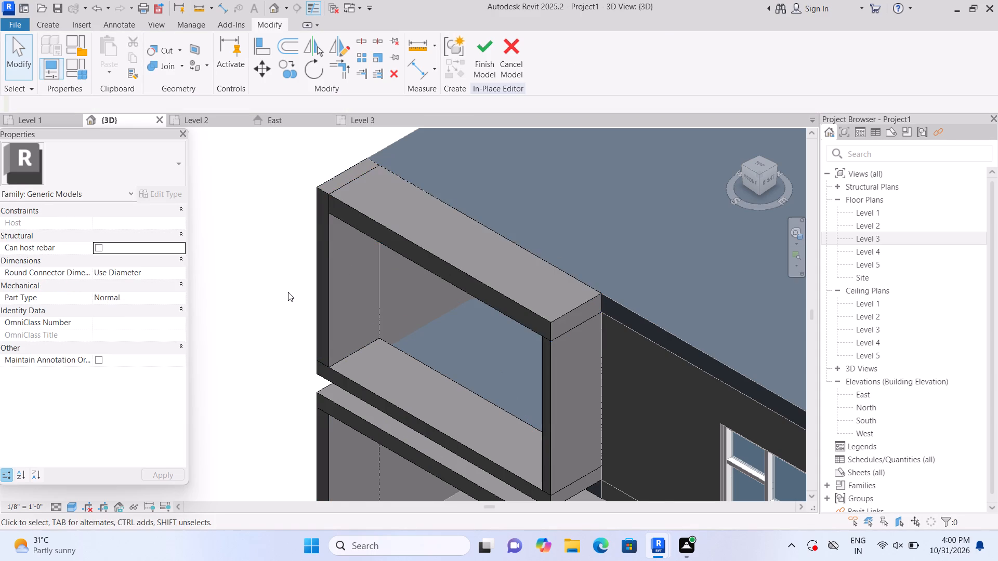
Join the geometry of the upper-storey frame's top and bottom beams with its two side piers.
{"action": "scroll", "coordinate": [289, 292], "scroll_direction": "down", "scroll_amount": 2}
{"action": "middle_click_drag", "start_coordinate": [294, 301], "coordinate": [293, 268]}
{"action": "scroll", "coordinate": [365, 360], "scroll_direction": "up", "scroll_amount": 1}
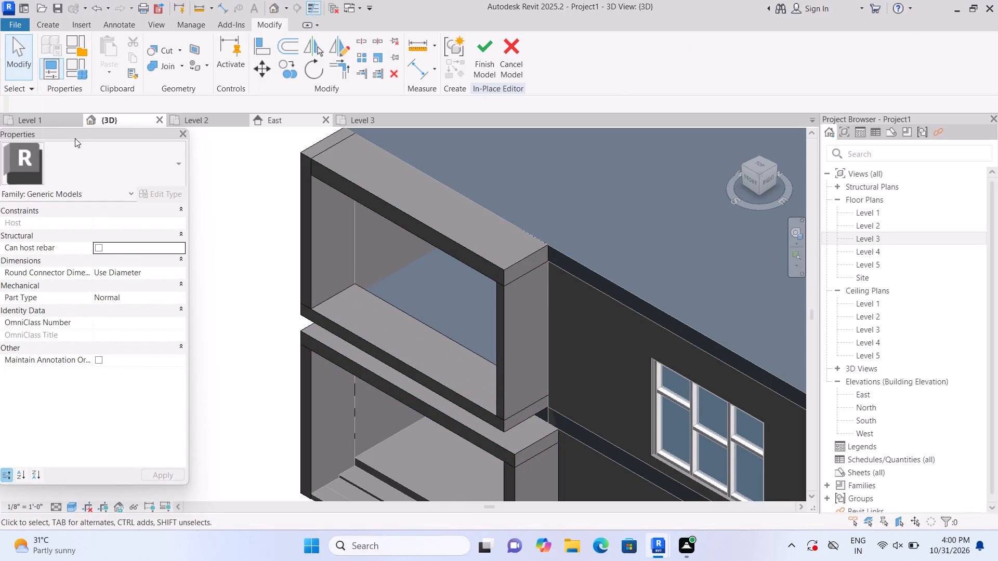
{"action": "scroll", "coordinate": [277, 314], "scroll_direction": "down", "scroll_amount": 2}
{"action": "middle_click_drag", "start_coordinate": [295, 319], "coordinate": [318, 247]}
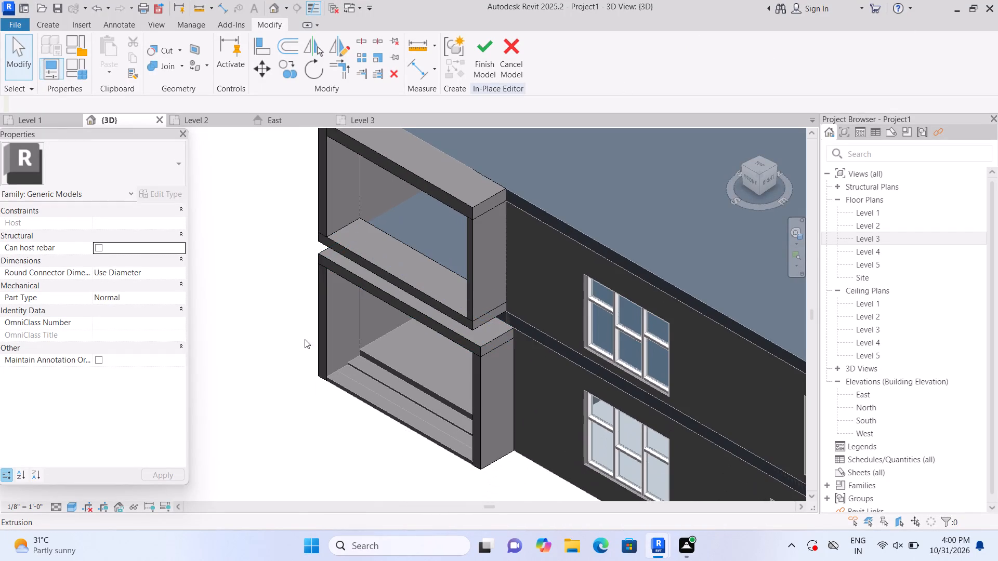
{"action": "middle_click_drag", "start_coordinate": [293, 396], "coordinate": [276, 420]}
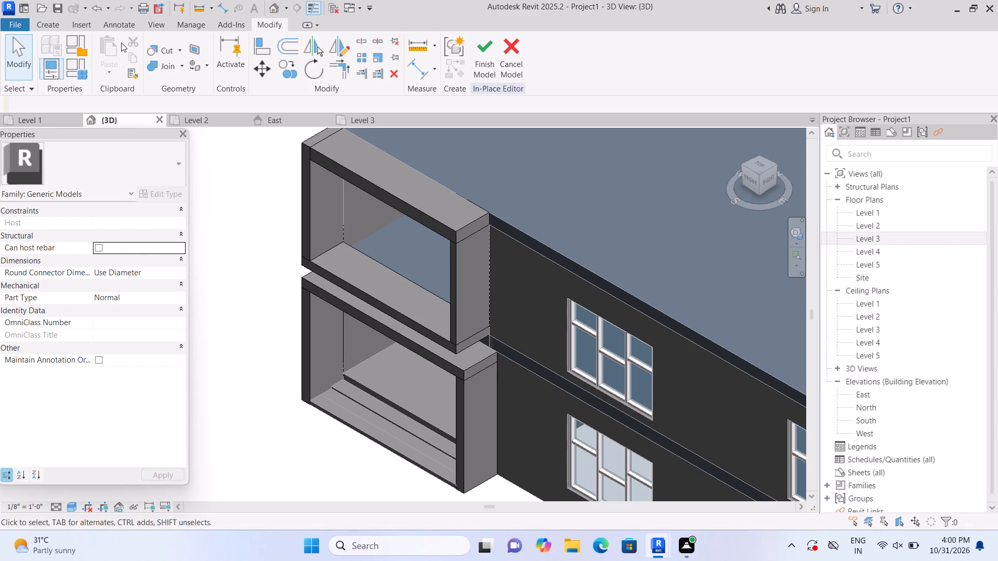
{"action": "left_click", "coordinate": [181, 65]}
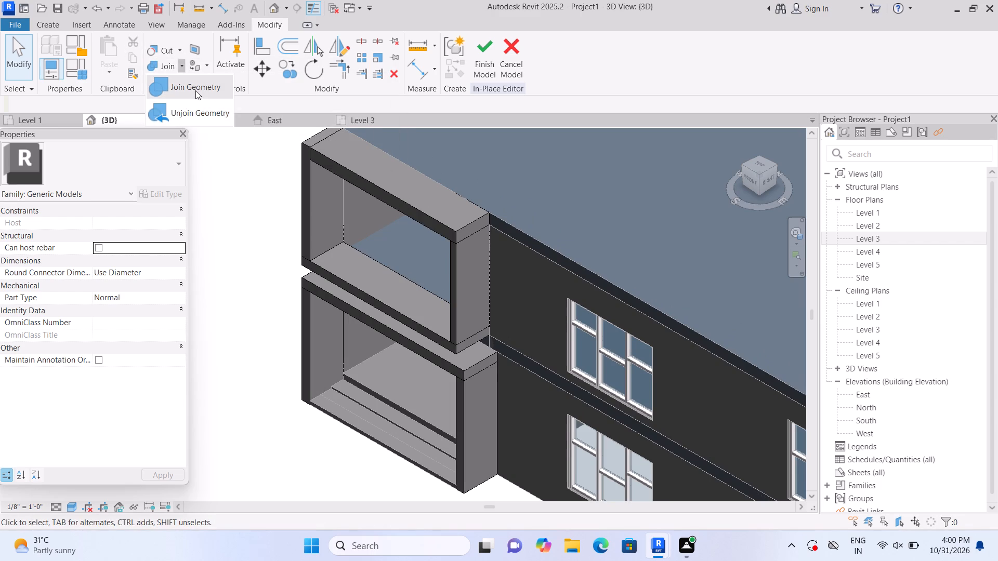
{"action": "left_click", "coordinate": [195, 90]}
{"action": "left_click", "coordinate": [332, 166]}
{"action": "left_click", "coordinate": [311, 195]}
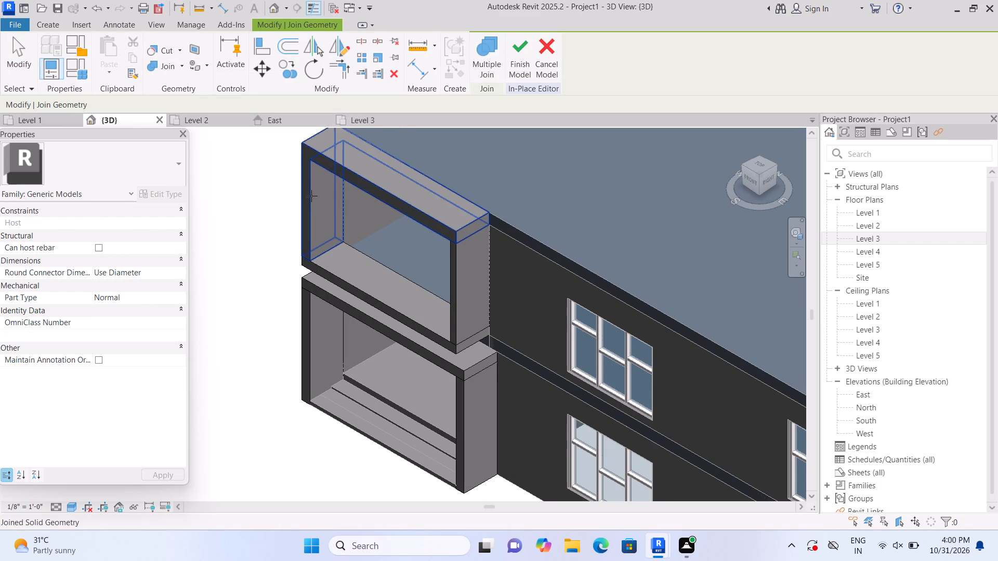
{"action": "left_click", "coordinate": [342, 273]}
{"action": "left_click", "coordinate": [456, 280]}
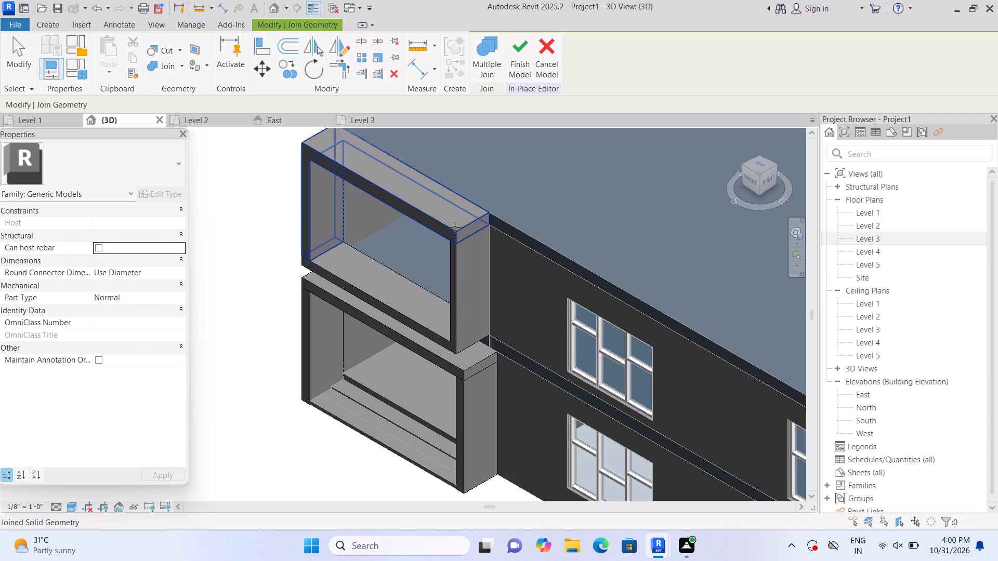
{"action": "left_click", "coordinate": [454, 224]}
{"action": "left_click", "coordinate": [454, 273]}
{"action": "left_click", "coordinate": [257, 293]}
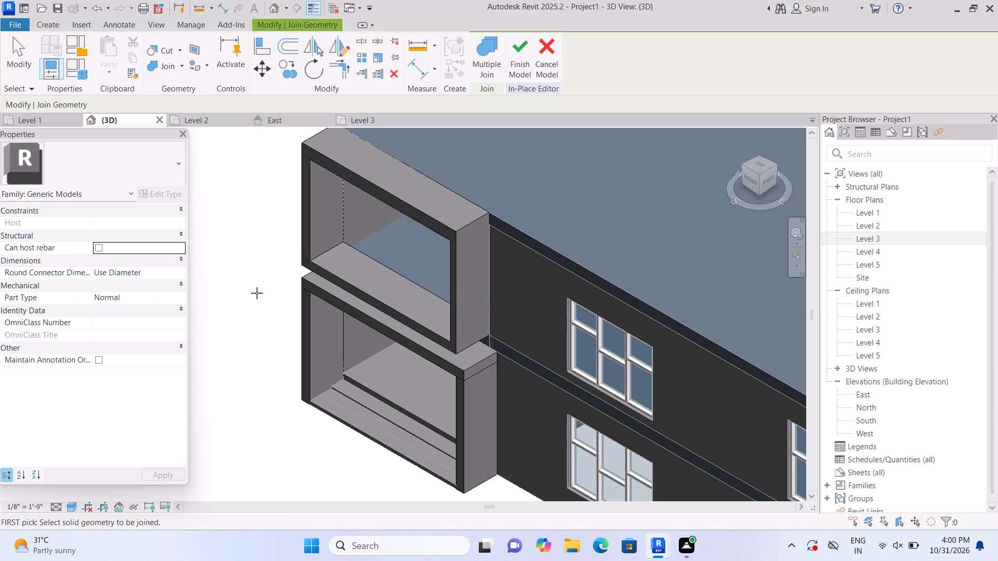
Examine the entrance and upper-storey frames and the windowed façade, including from the front.
{"action": "scroll", "coordinate": [257, 293], "scroll_direction": "down", "scroll_amount": 3}
{"action": "scroll", "coordinate": [279, 446], "scroll_direction": "up", "scroll_amount": 2}
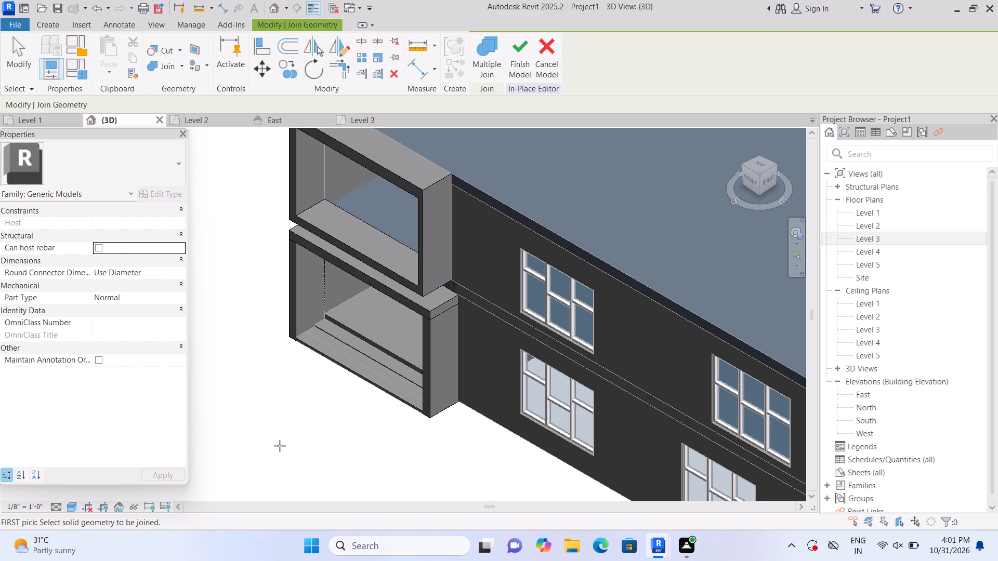
{"action": "middle_click_drag", "start_coordinate": [460, 468], "coordinate": [421, 424]}
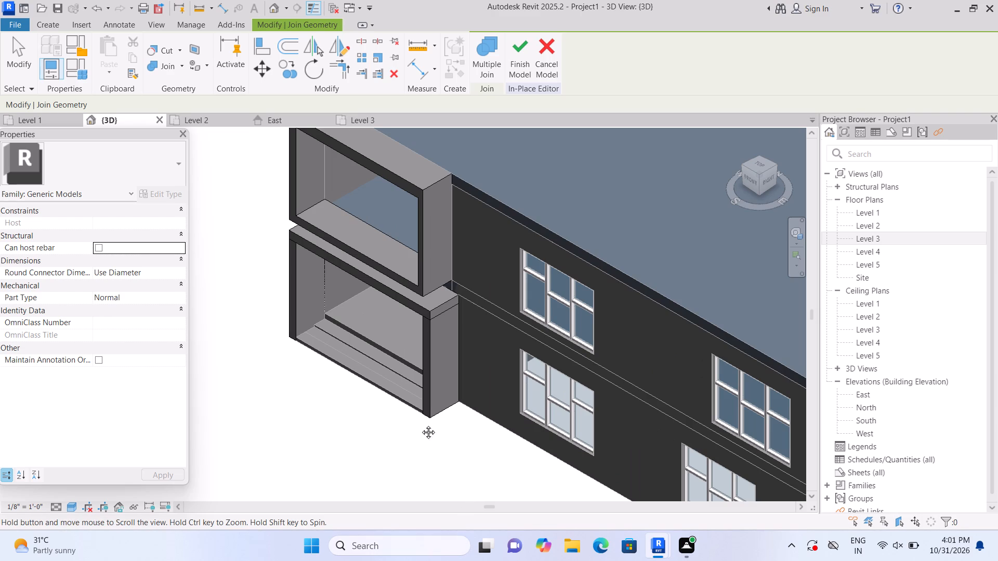
{"action": "middle_click_drag", "start_coordinate": [421, 424], "coordinate": [395, 410]}
{"action": "middle_click_drag", "start_coordinate": [519, 457], "coordinate": [483, 404]}
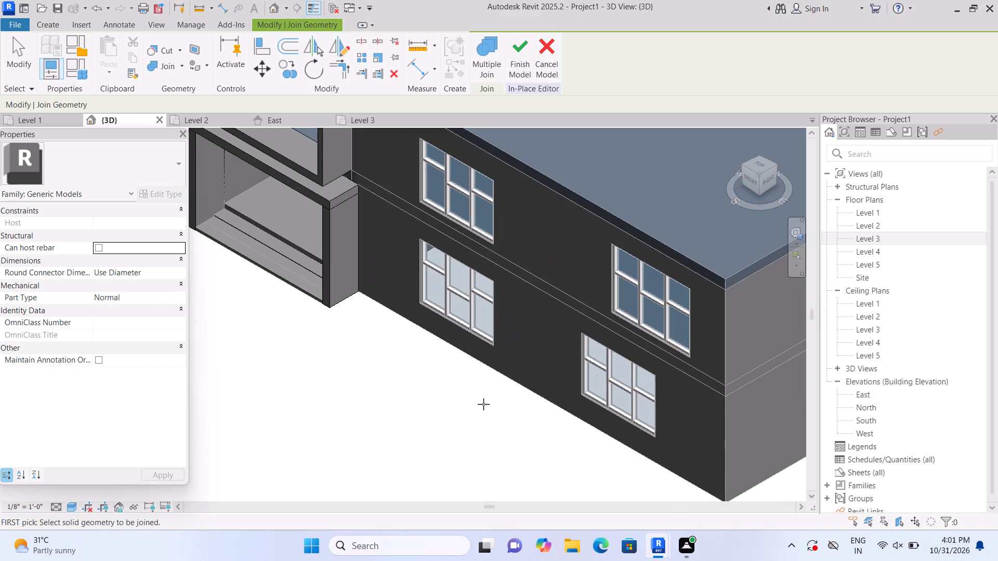
{"action": "left_click", "coordinate": [753, 186]}
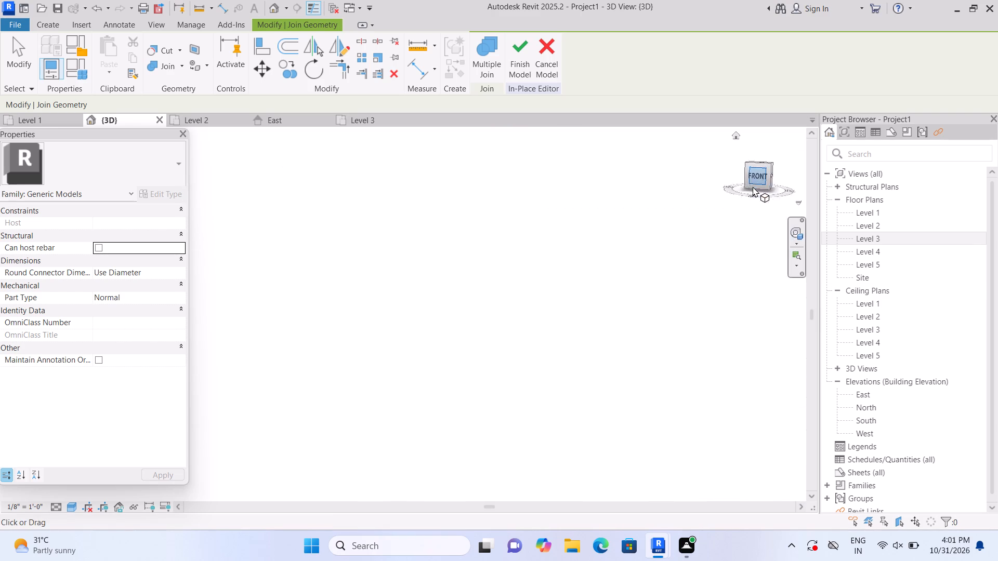
{"action": "scroll", "coordinate": [422, 324], "scroll_direction": "up", "scroll_amount": 8}
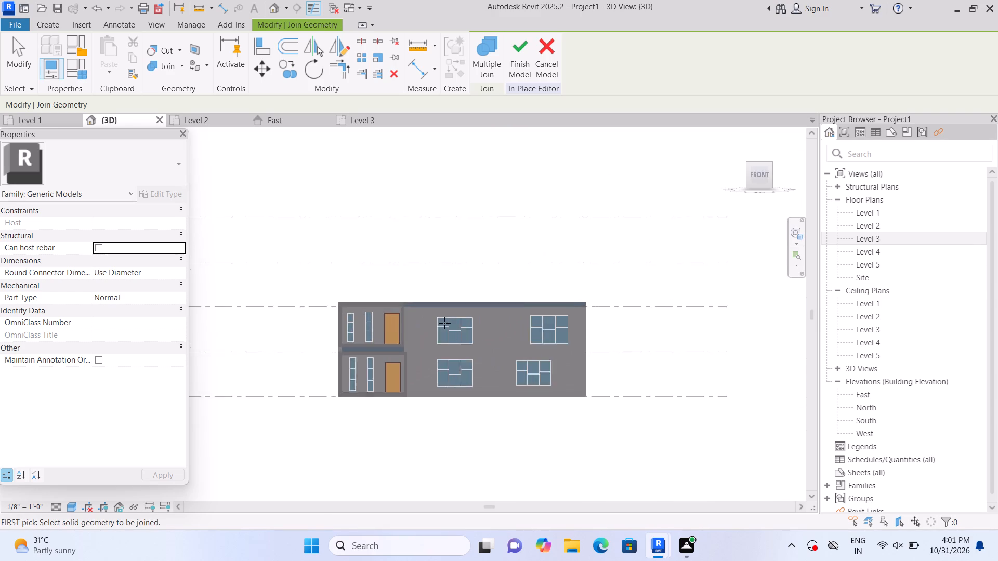
{"action": "scroll", "coordinate": [436, 341], "scroll_direction": "up", "scroll_amount": 2}
{"action": "middle_click_drag", "start_coordinate": [431, 412], "coordinate": [455, 439]}
{"action": "scroll", "coordinate": [456, 440], "scroll_direction": "up", "scroll_amount": 1}
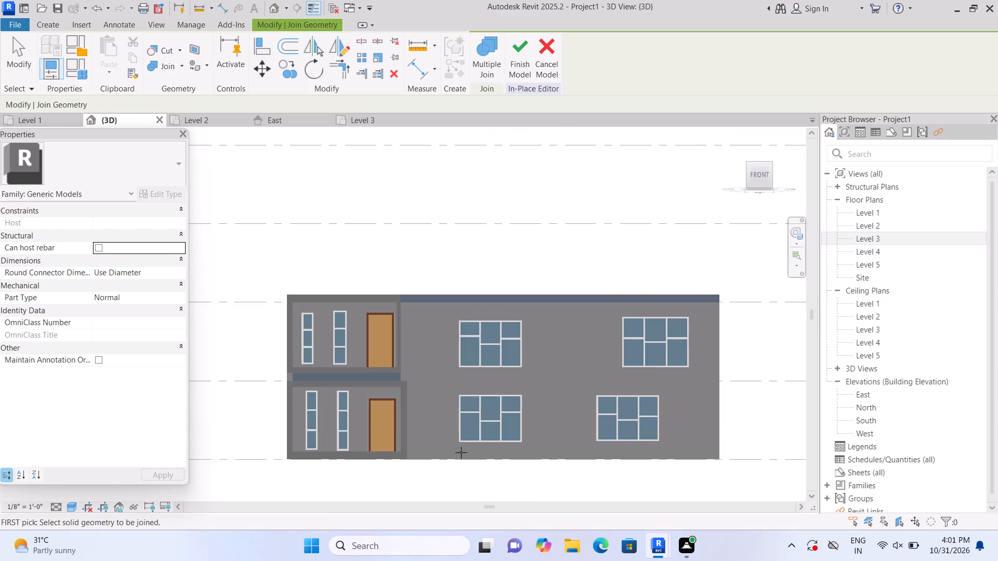
{"action": "middle_click_drag", "start_coordinate": [464, 459], "coordinate": [492, 471]}
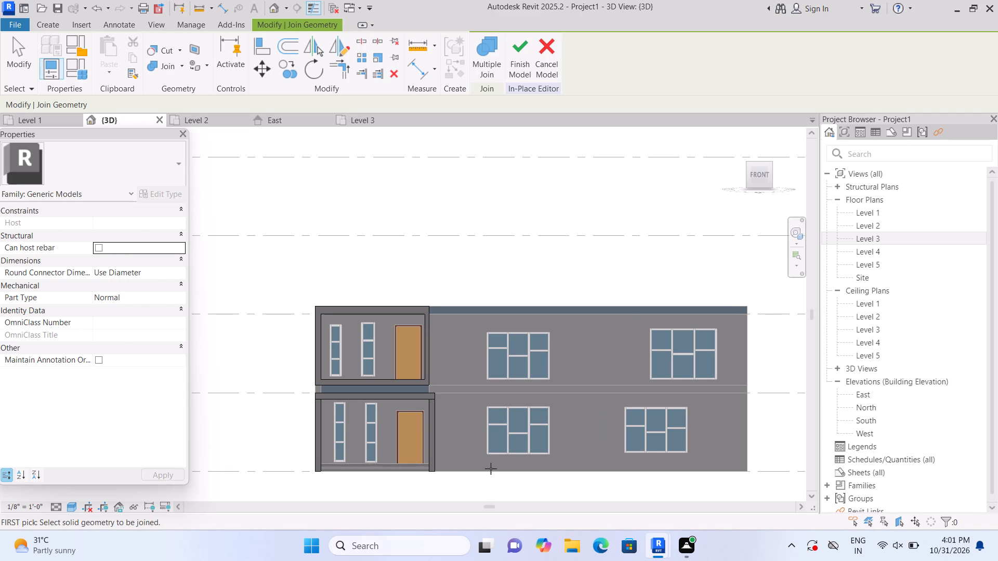
{"action": "middle_click_drag", "start_coordinate": [577, 480], "coordinate": [574, 422]}
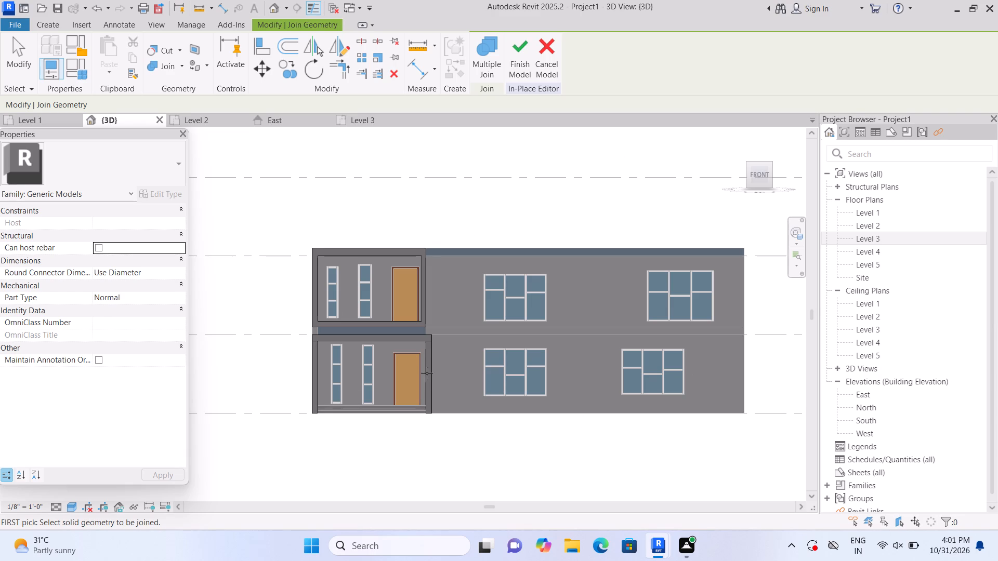
Start a new extrusion and set the front face of the façade's 9" wall as its work plane.
{"action": "left_click", "coordinate": [47, 28]}
{"action": "middle_click_drag", "start_coordinate": [254, 259], "coordinate": [254, 241]}
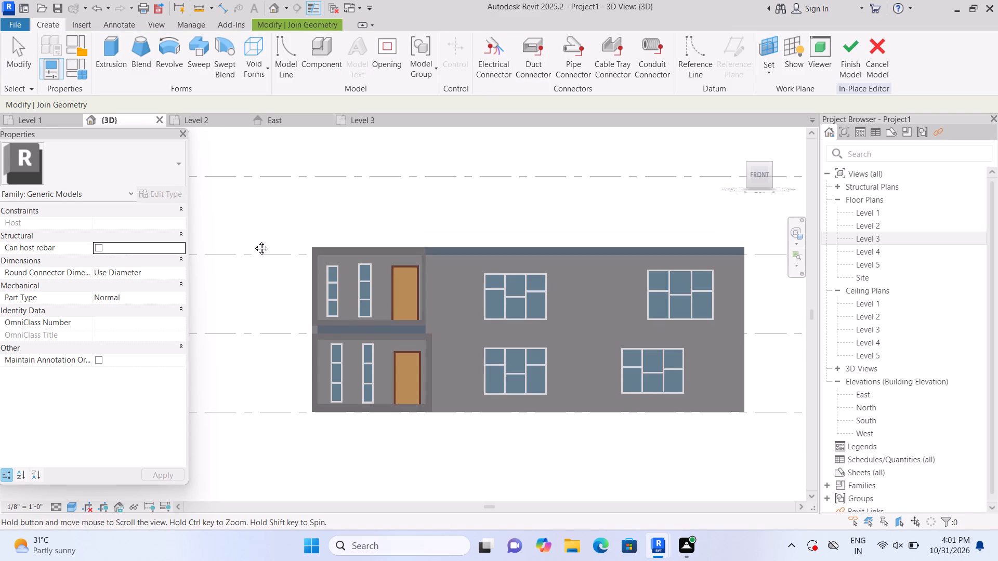
{"action": "middle_click_drag", "start_coordinate": [254, 241], "coordinate": [254, 224]}
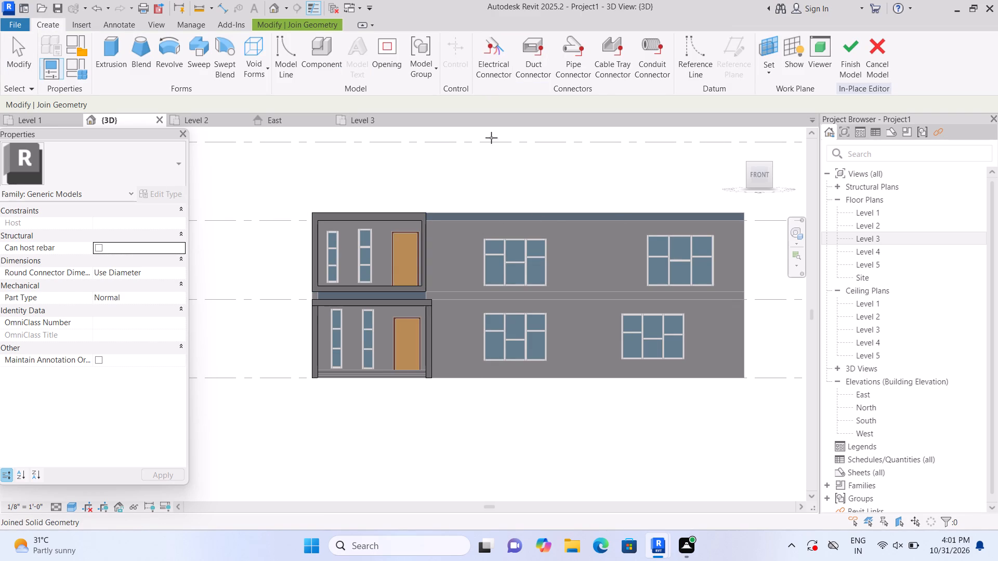
{"action": "left_click", "coordinate": [128, 56]}
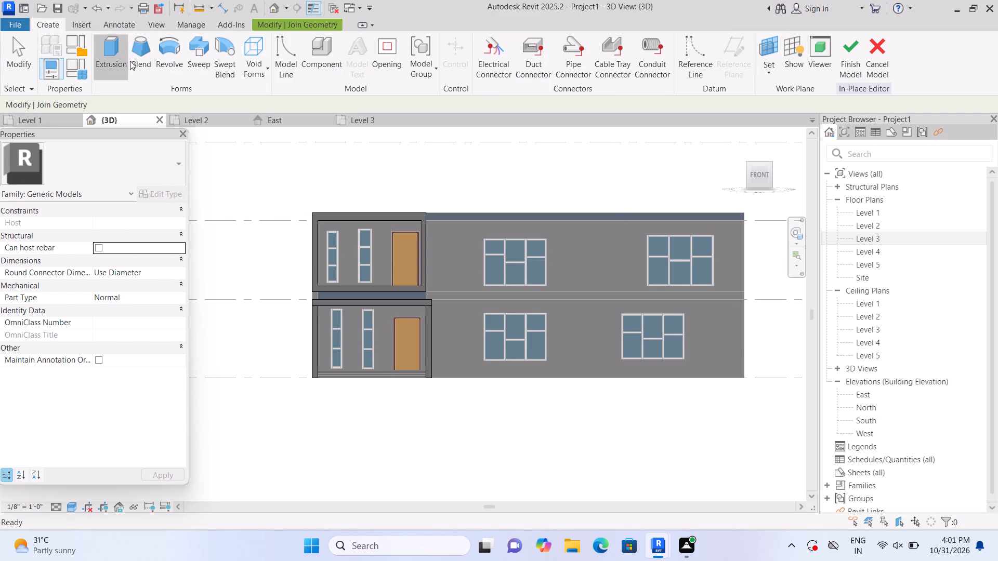
{"action": "left_click", "coordinate": [682, 70]}
{"action": "double_click", "coordinate": [682, 114]}
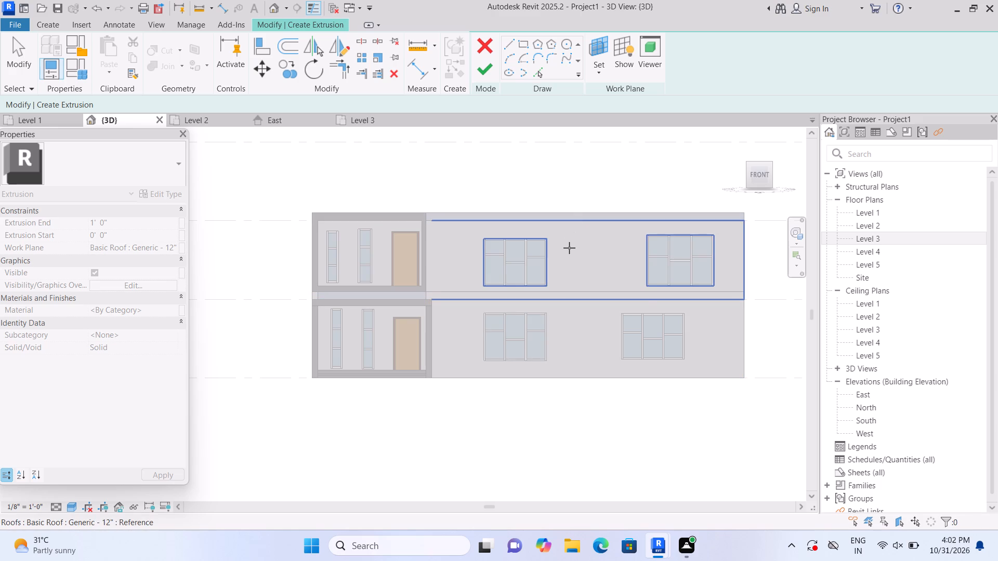
{"action": "scroll", "coordinate": [569, 248], "scroll_direction": "up", "scroll_amount": 2}
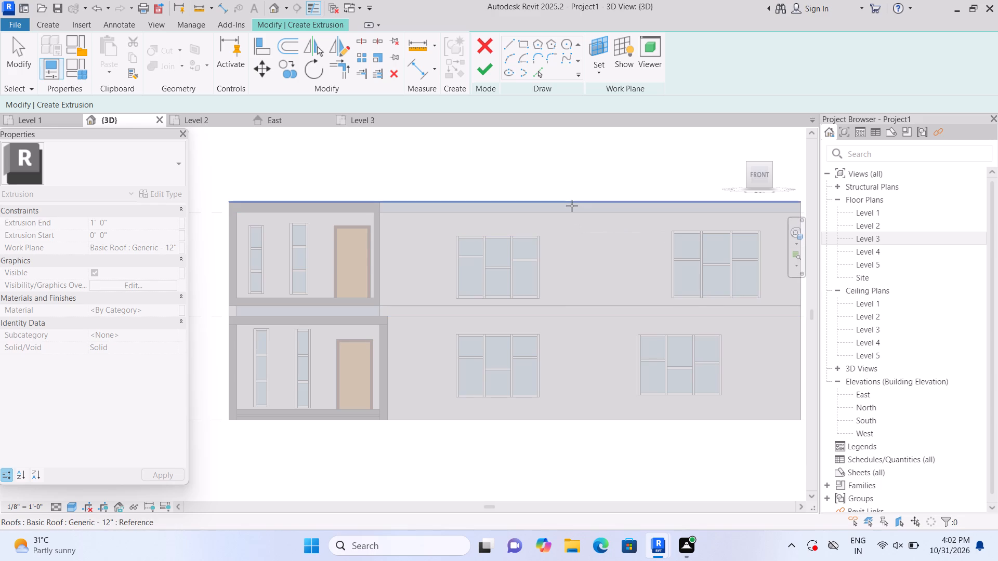
{"action": "left_click", "coordinate": [569, 221]}
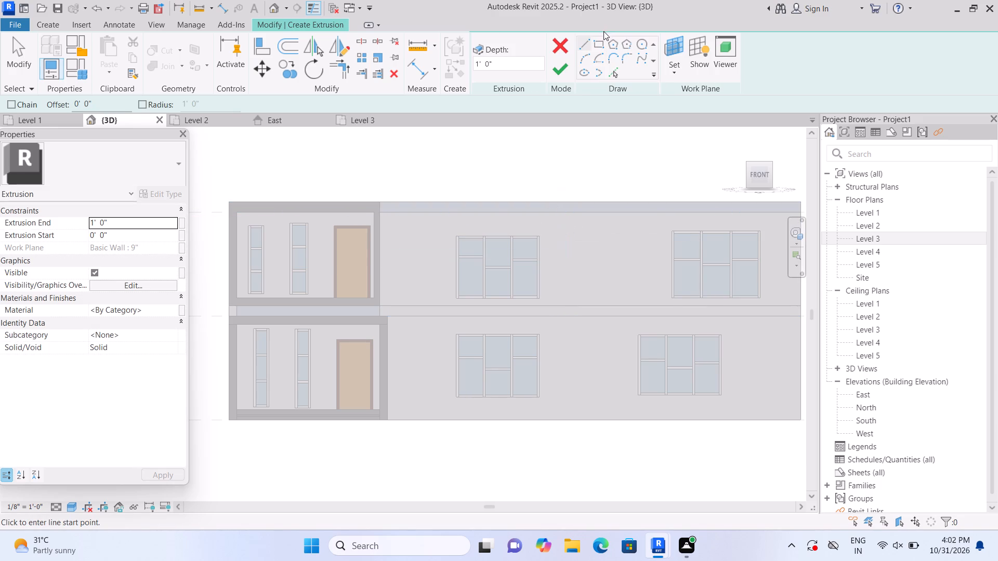
Extrude a 1' 0" deep pier, about 1' 1" wide and 17' 8" tall, beside the stacked windows nearest the entrance, down to Level 1.
{"action": "left_click", "coordinate": [593, 46]}
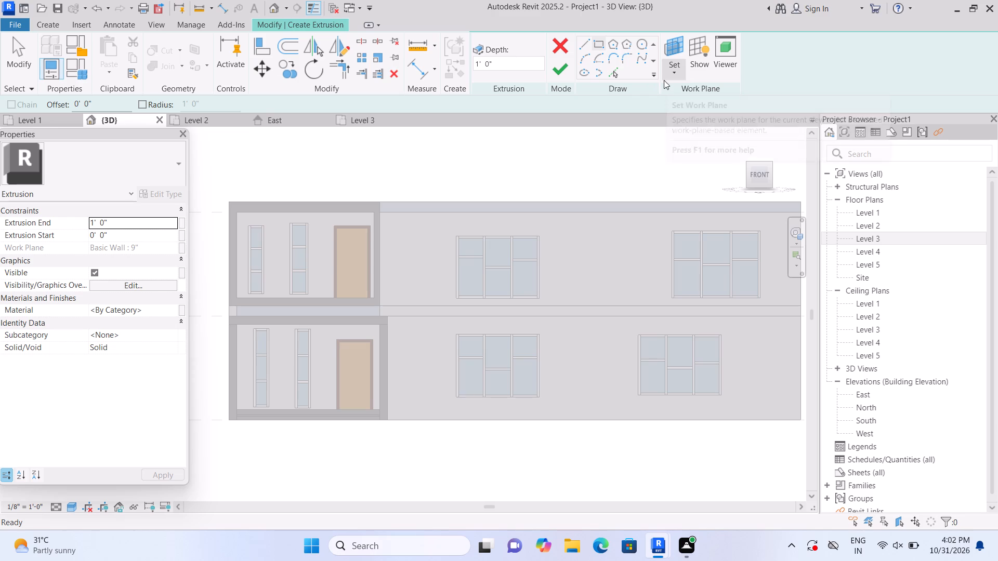
{"action": "left_click", "coordinate": [601, 42]}
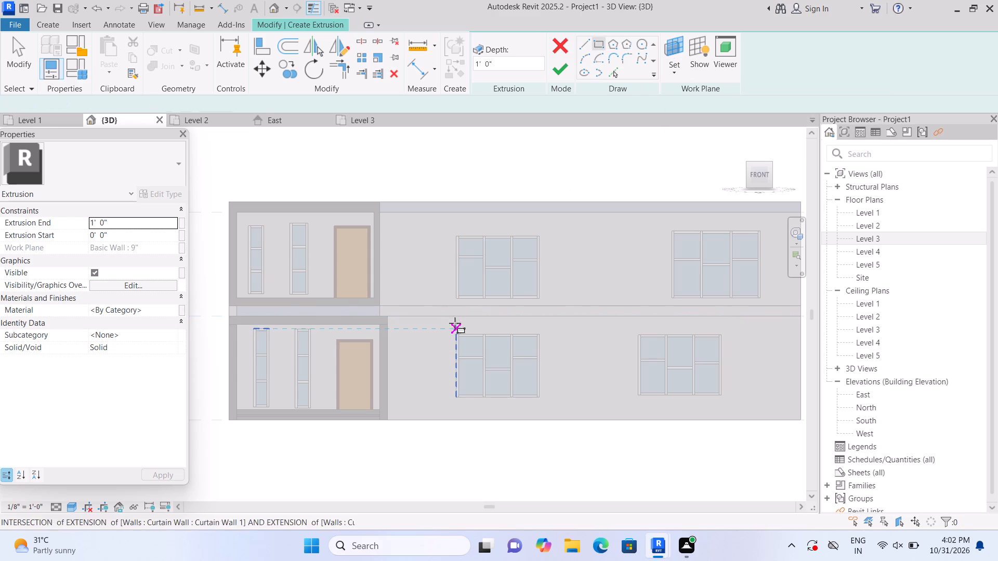
{"action": "middle_click_drag", "start_coordinate": [455, 316], "coordinate": [469, 297]}
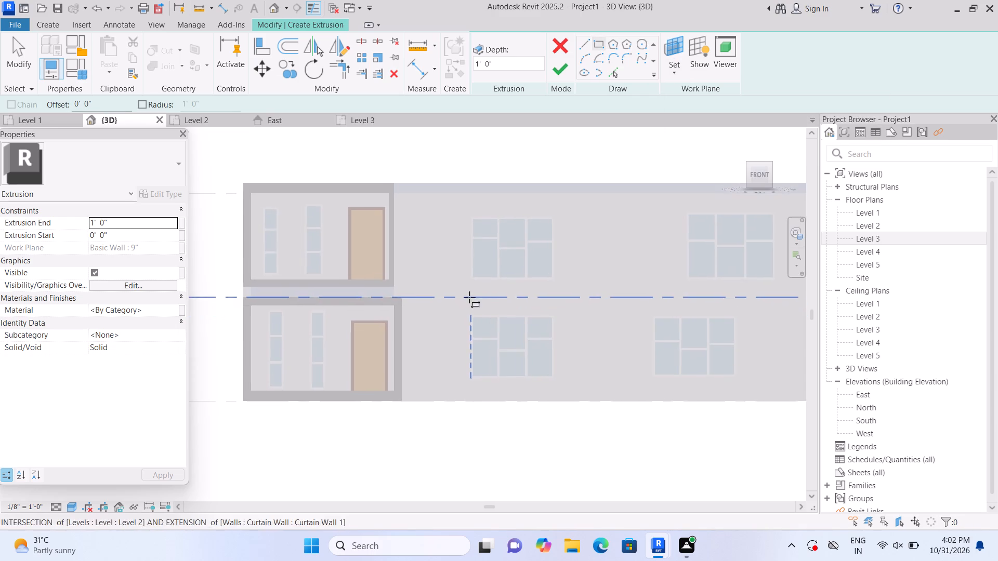
{"action": "left_click", "coordinate": [472, 215]}
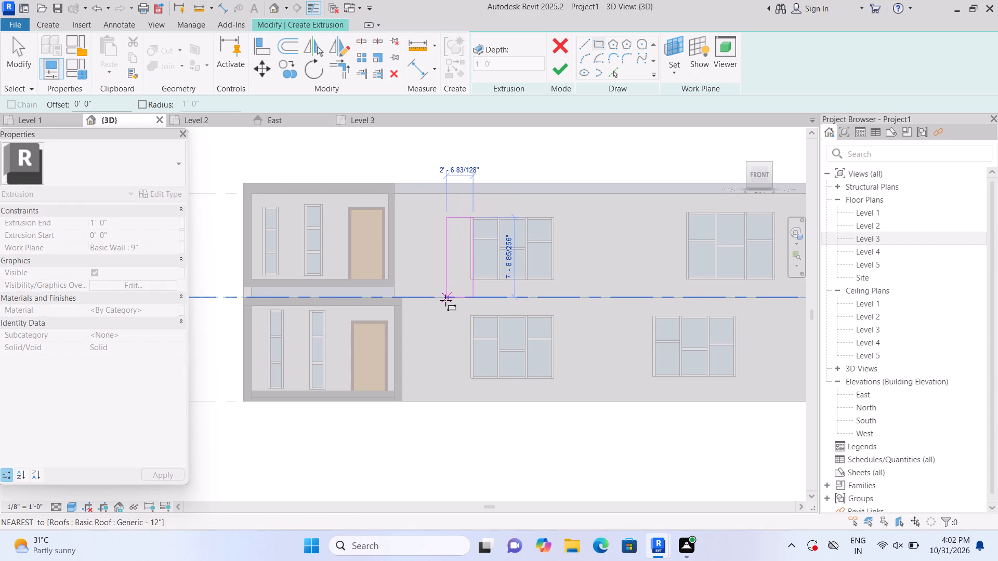
{"action": "key", "text": "Escape"}
{"action": "scroll", "coordinate": [453, 298], "scroll_direction": "up", "scroll_amount": 1}
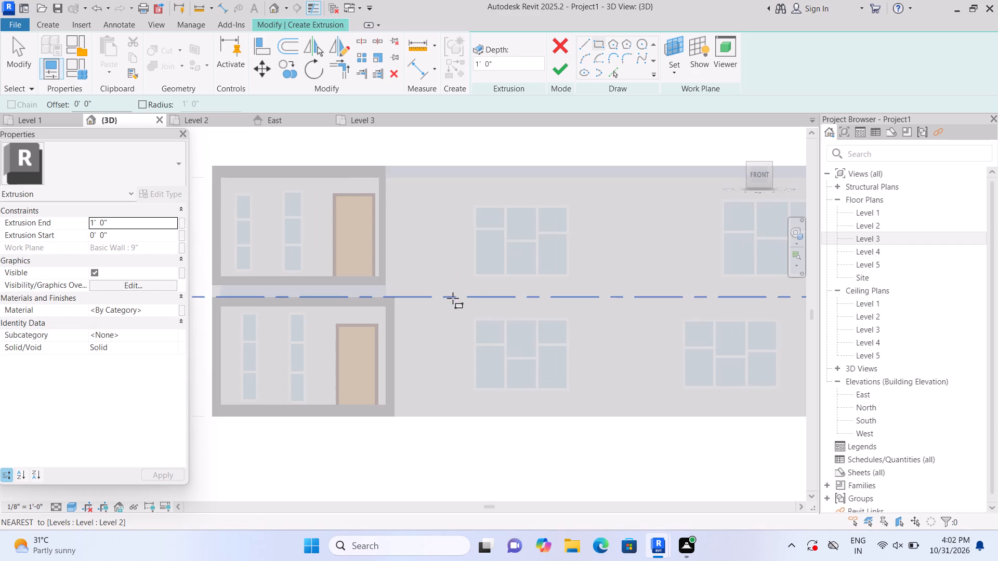
{"action": "scroll", "coordinate": [456, 292], "scroll_direction": "up", "scroll_amount": 2}
{"action": "scroll", "coordinate": [465, 228], "scroll_direction": "up", "scroll_amount": 1}
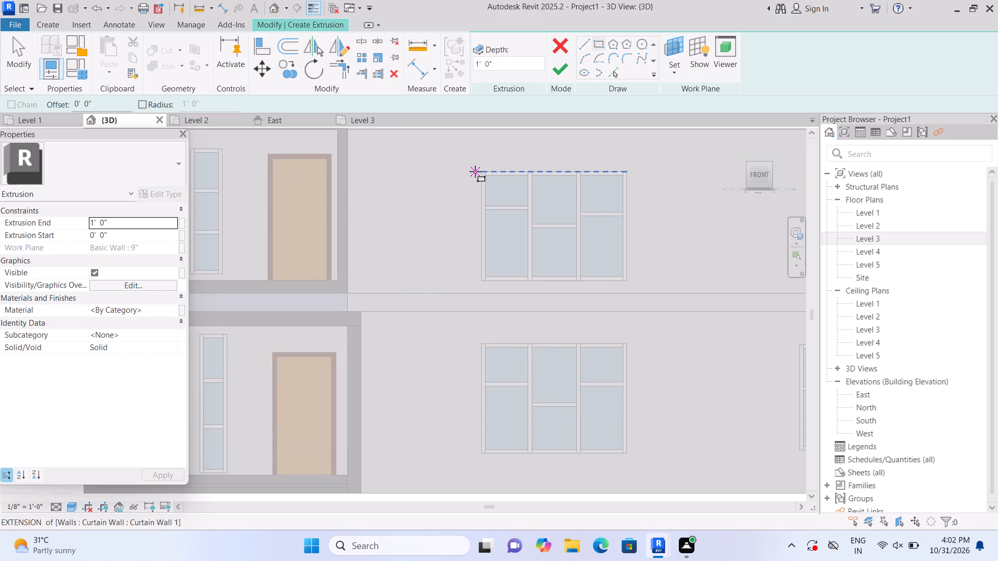
{"action": "left_click", "coordinate": [477, 171]}
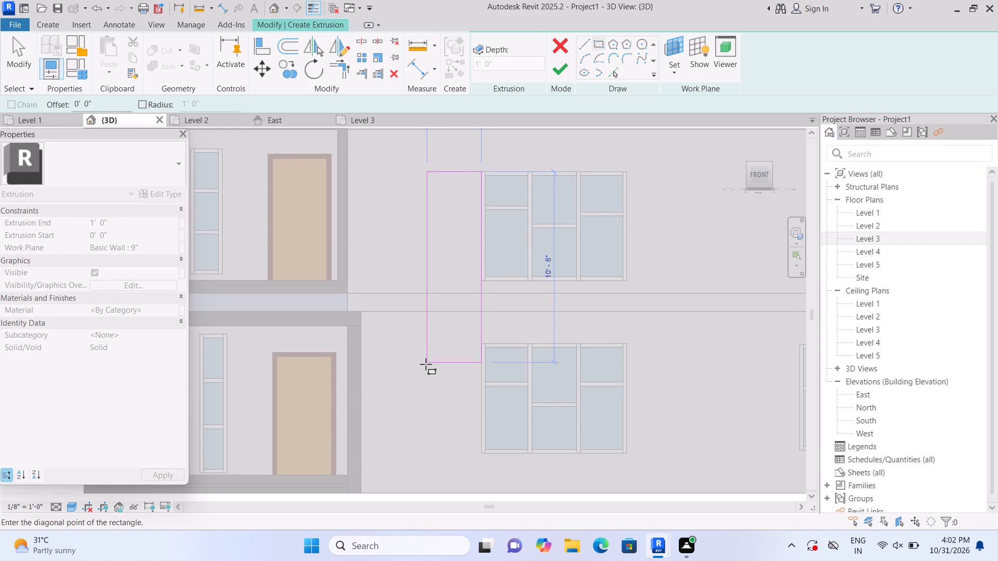
{"action": "middle_click_drag", "start_coordinate": [403, 451], "coordinate": [410, 397]}
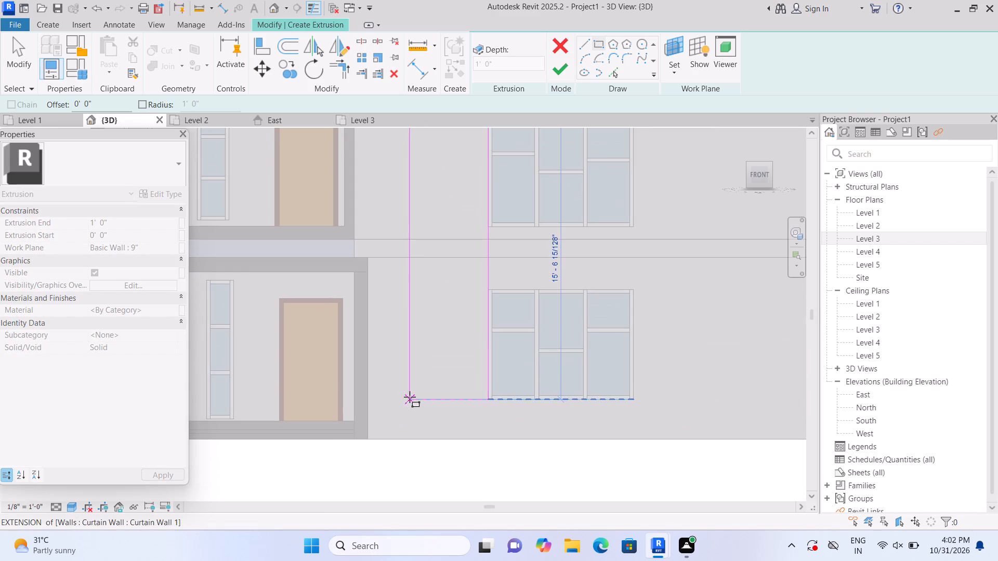
{"action": "left_click", "coordinate": [469, 439]}
{"action": "middle_click_drag", "start_coordinate": [468, 376], "coordinate": [470, 397]}
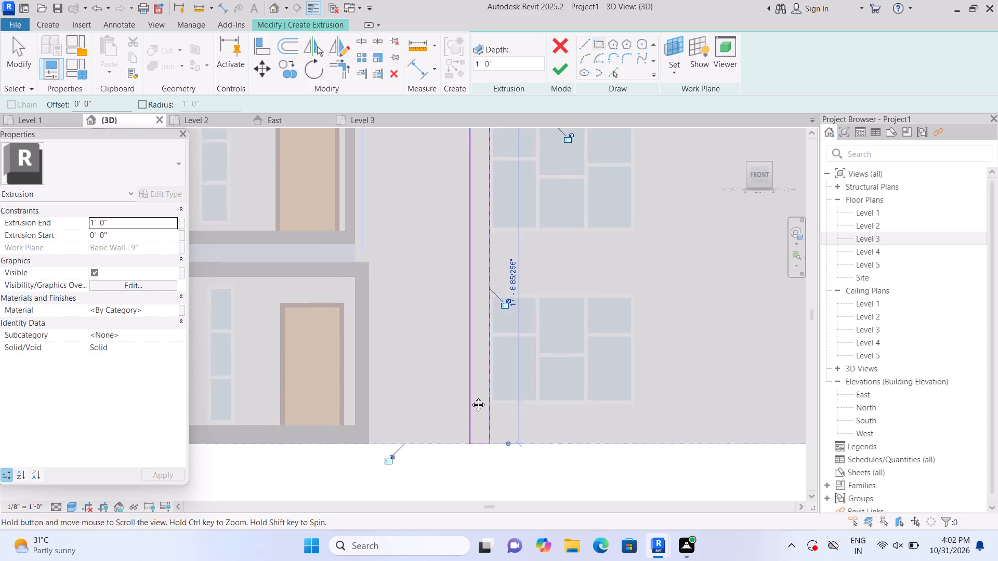
{"action": "middle_click_drag", "start_coordinate": [470, 397], "coordinate": [464, 458]}
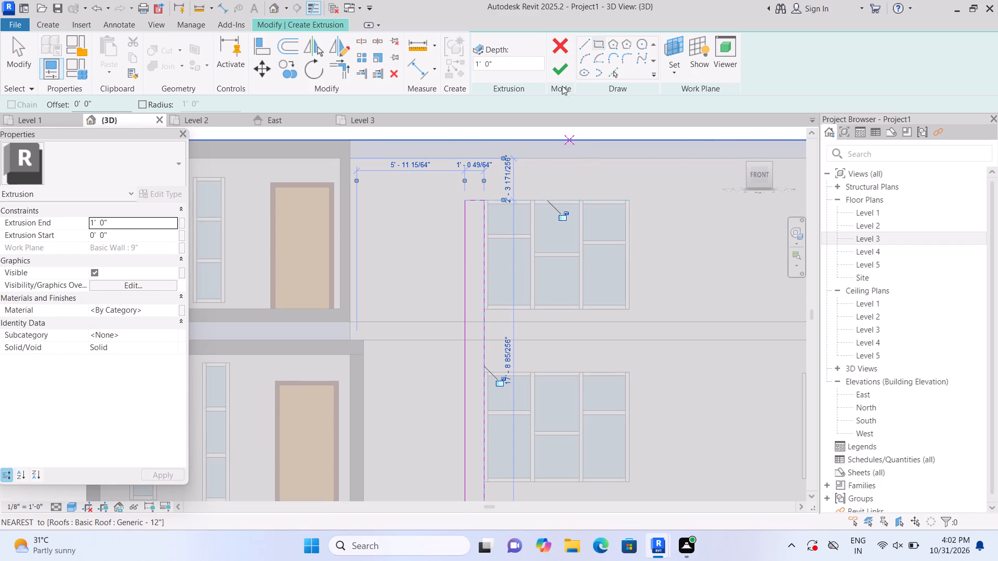
{"action": "left_click", "coordinate": [559, 75]}
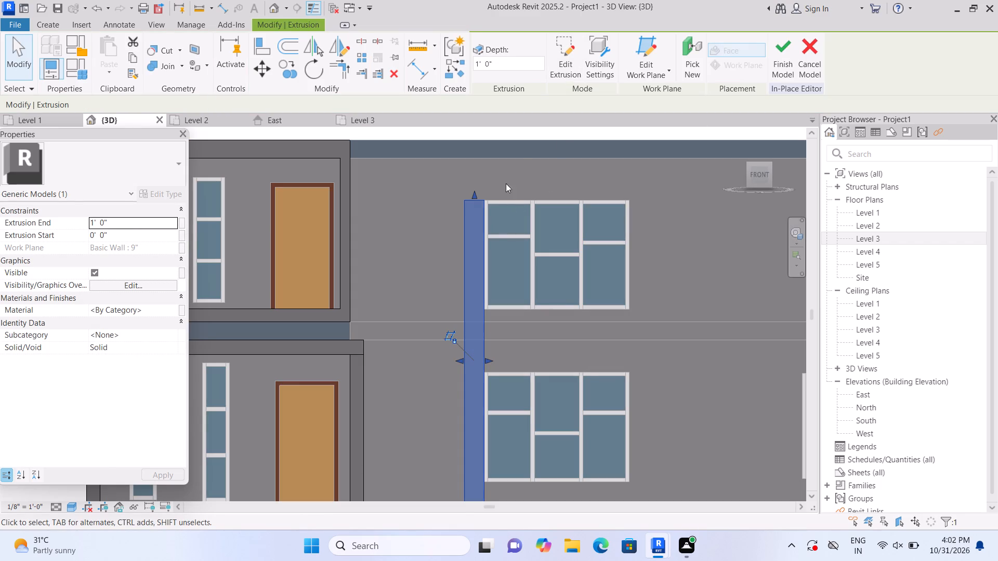
{"action": "key", "text": "Escape"}
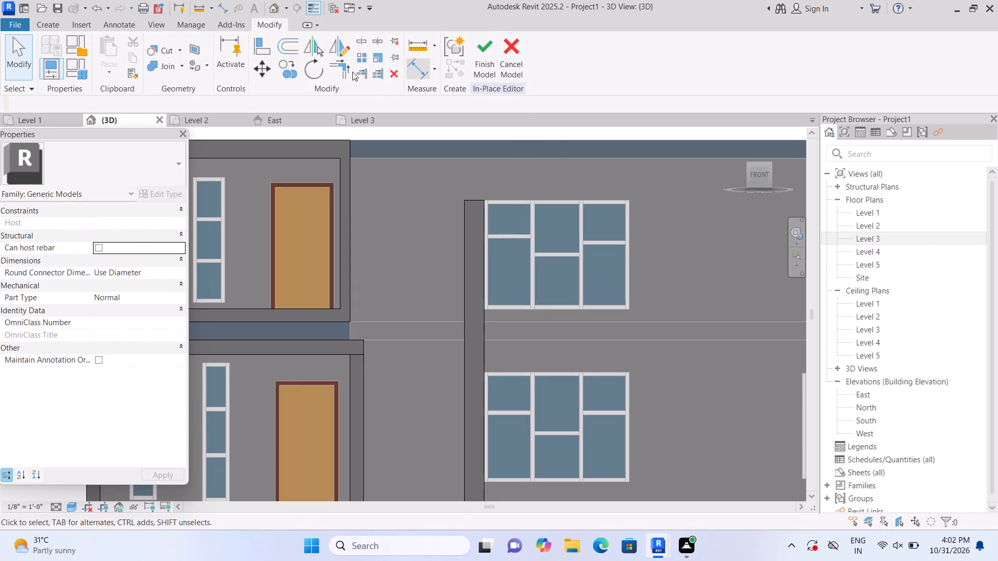
Extrude a 1' 0" deep, about 1' high beam on the wall face, from the pier's outer top corner to just past the upper window.
{"action": "left_click", "coordinate": [57, 20]}
{"action": "left_click", "coordinate": [103, 51]}
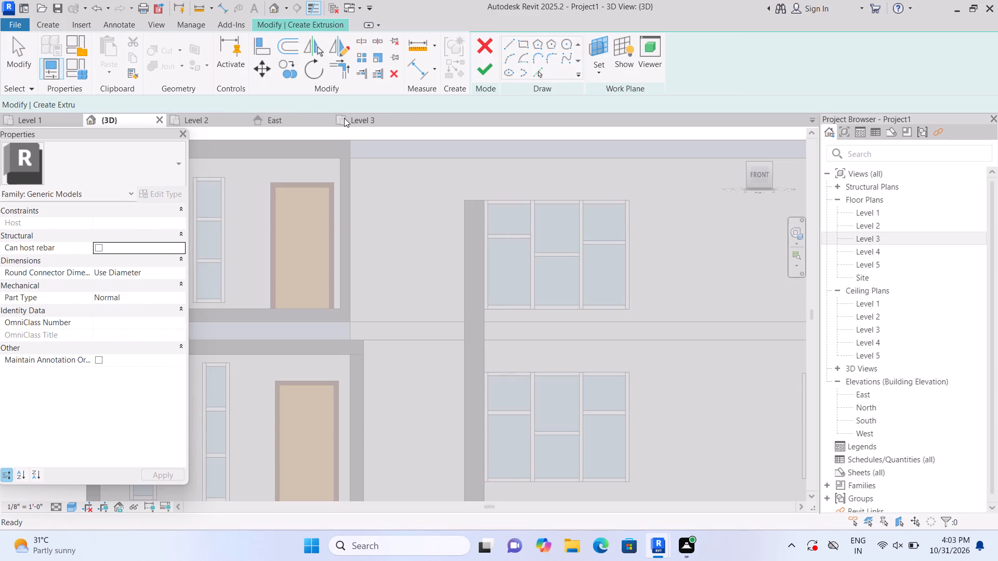
{"action": "left_click", "coordinate": [667, 73]}
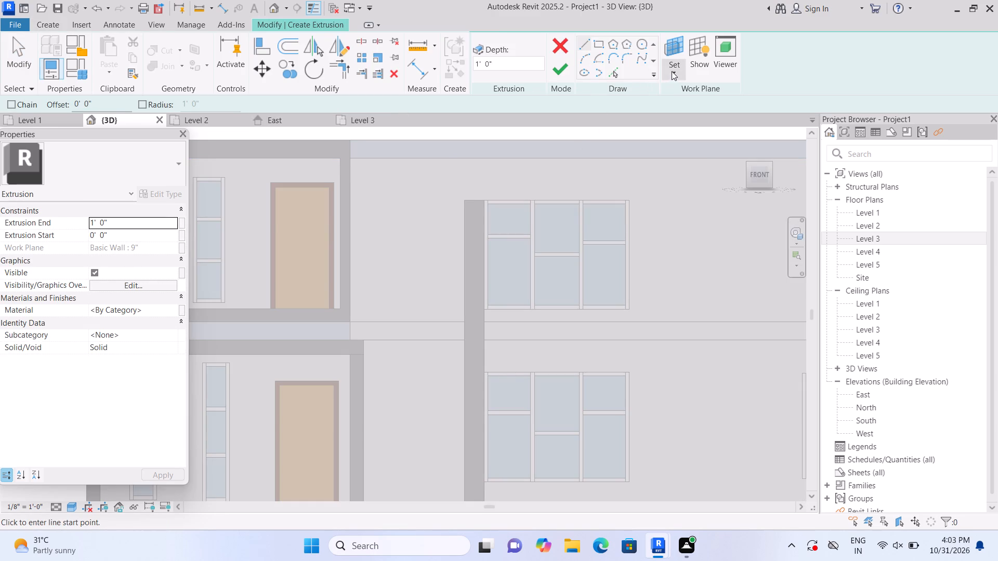
{"action": "left_click", "coordinate": [678, 114]}
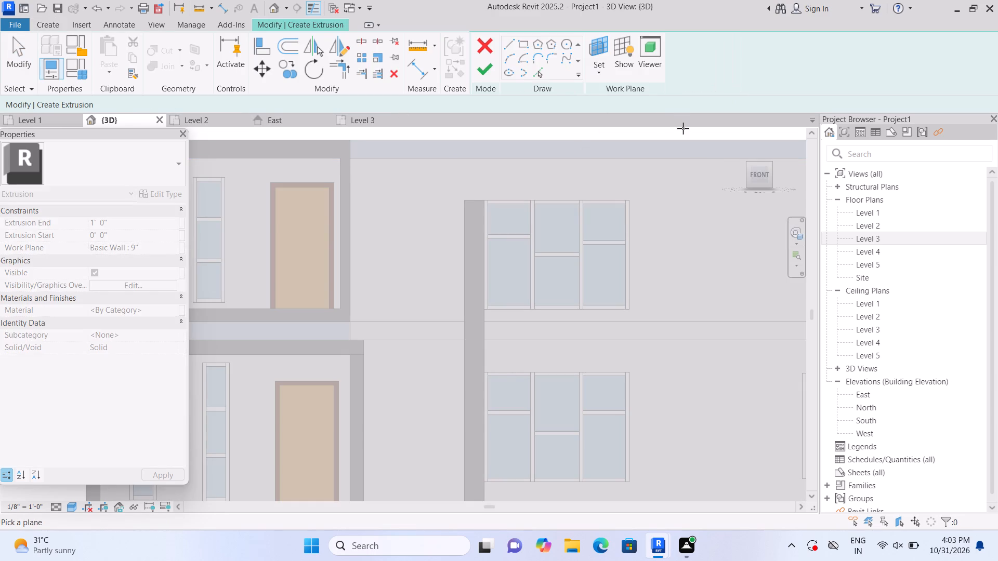
{"action": "left_click", "coordinate": [571, 184]}
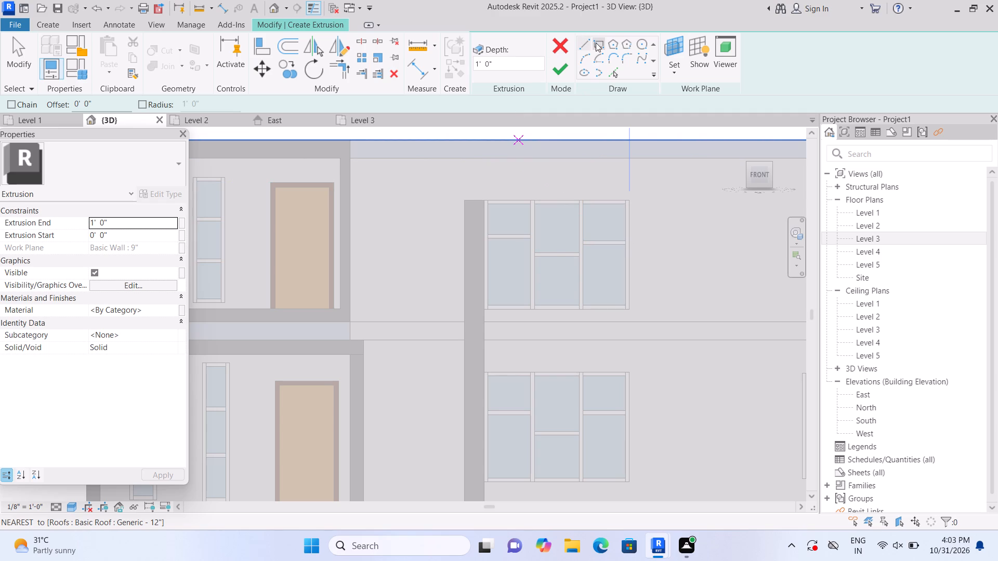
{"action": "left_click", "coordinate": [596, 43]}
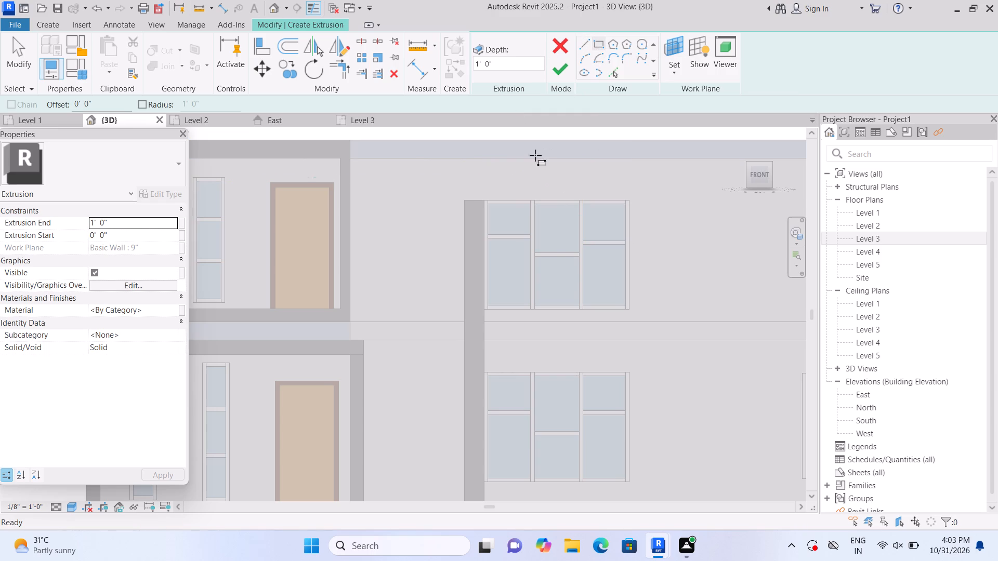
{"action": "left_click", "coordinate": [466, 201]}
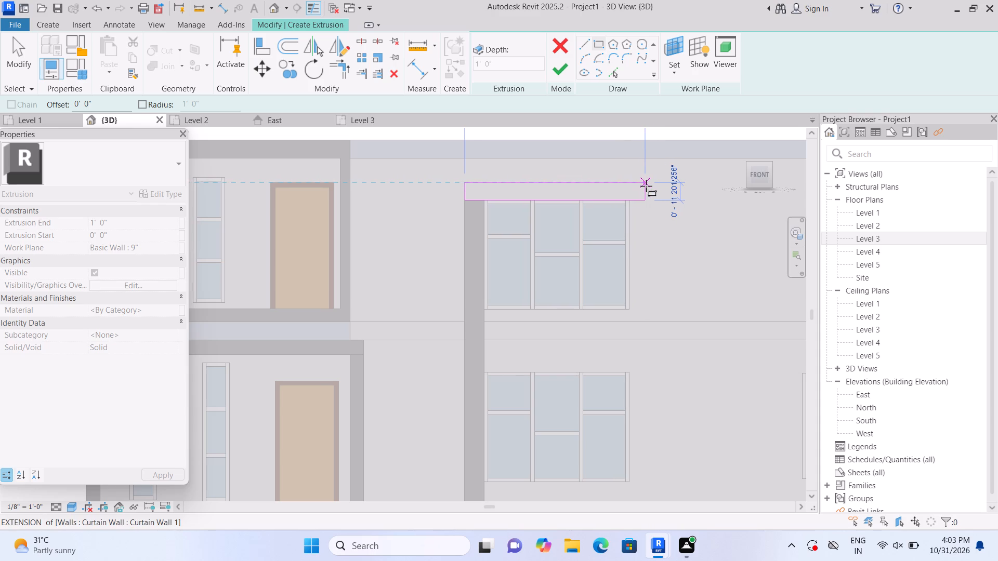
{"action": "double_click", "coordinate": [646, 186]}
{"action": "left_click", "coordinate": [560, 65]}
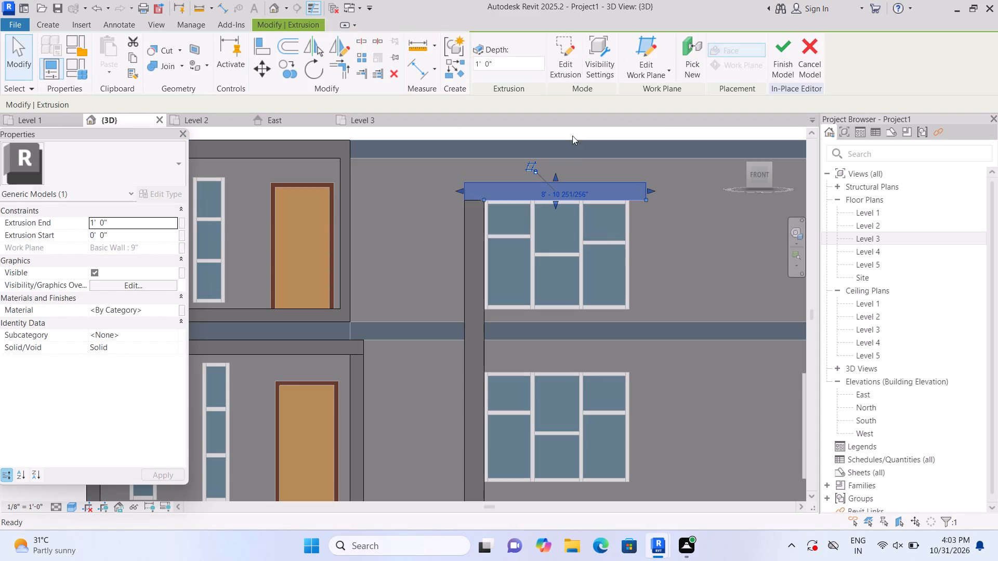
{"action": "left_click", "coordinate": [644, 241]}
Extrude a second 1' 0" deep pier, about 11" wide and 17' 8" tall, on the windows' other side from beam underside to Level 1.
{"action": "middle_click_drag", "start_coordinate": [656, 261], "coordinate": [631, 222]}
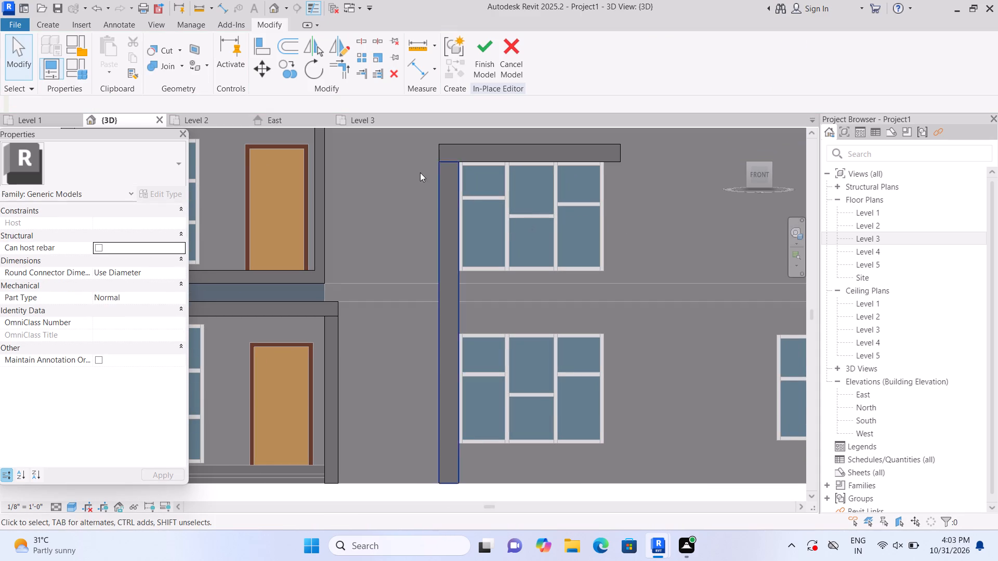
{"action": "left_click", "coordinate": [57, 24]}
{"action": "left_click", "coordinate": [121, 37]}
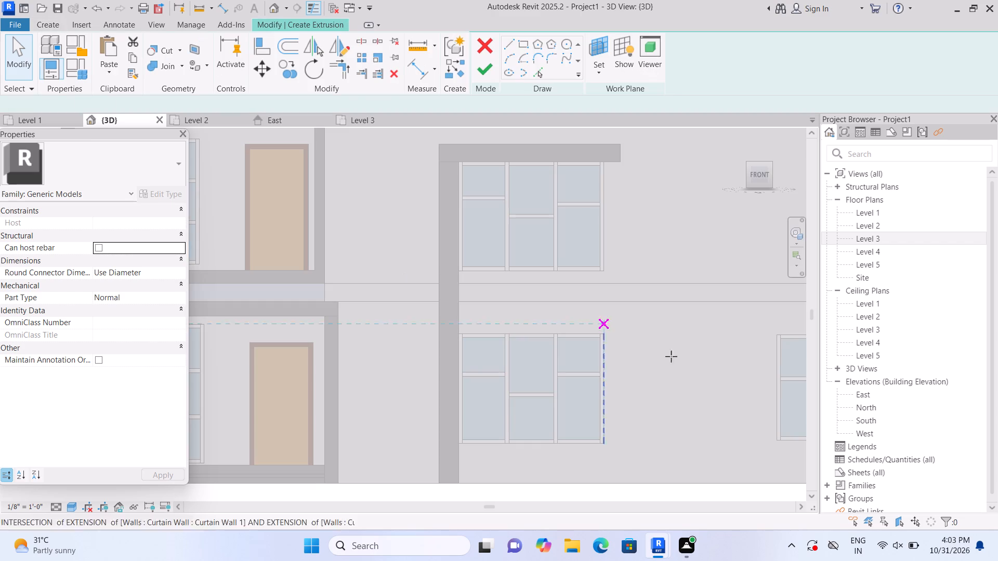
{"action": "left_click", "coordinate": [607, 166]}
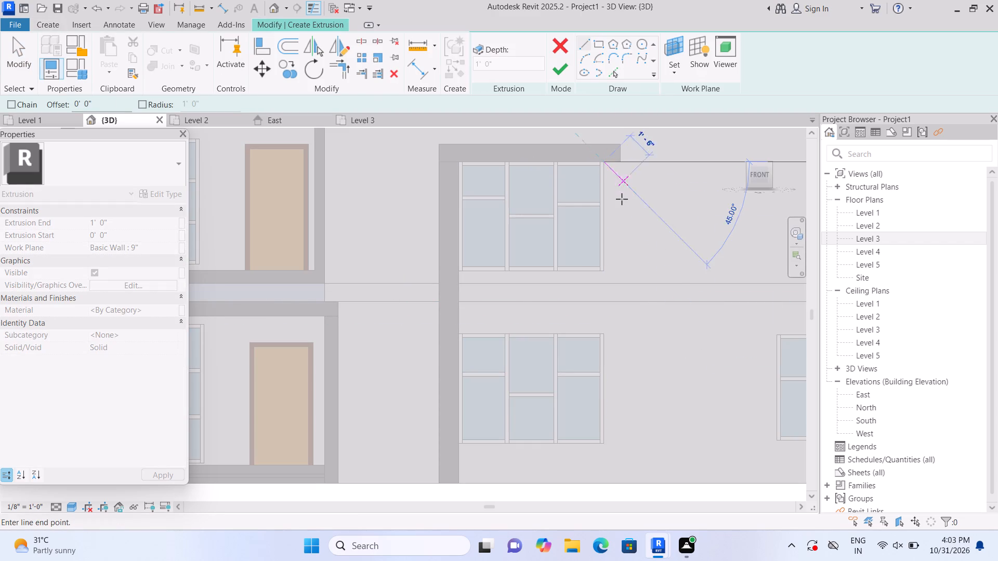
{"action": "key", "text": "Escape"}
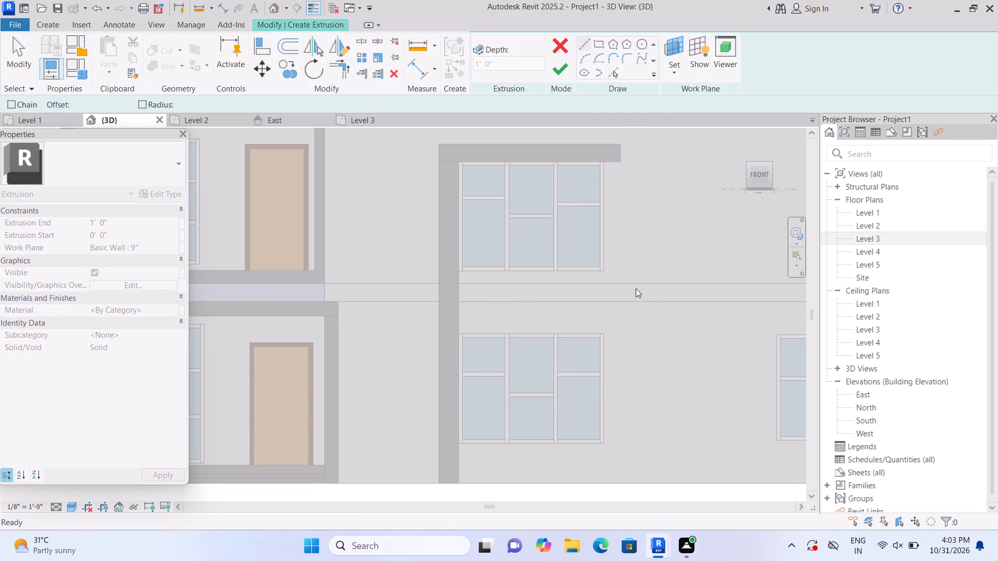
{"action": "left_click", "coordinate": [599, 44]}
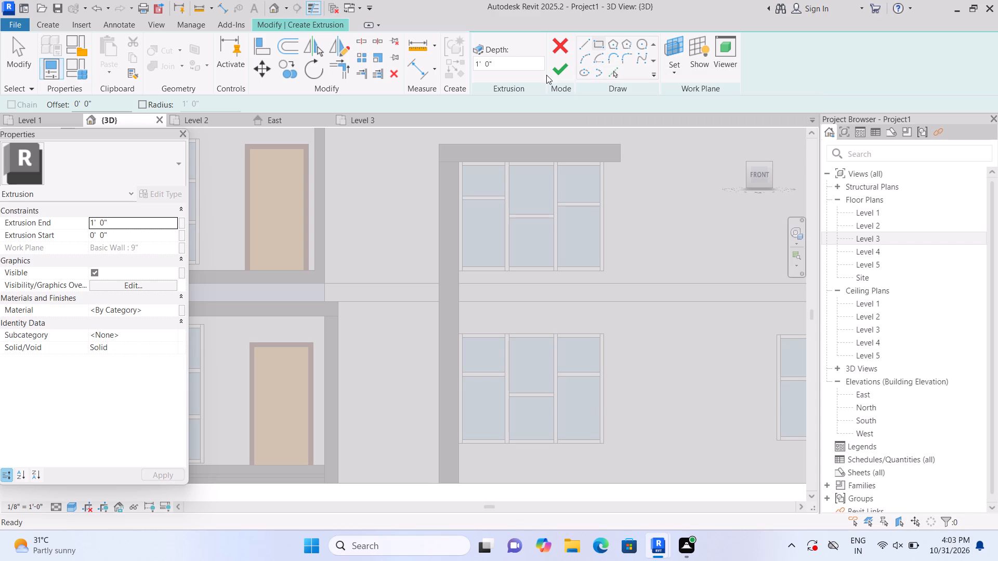
{"action": "left_click", "coordinate": [608, 162]}
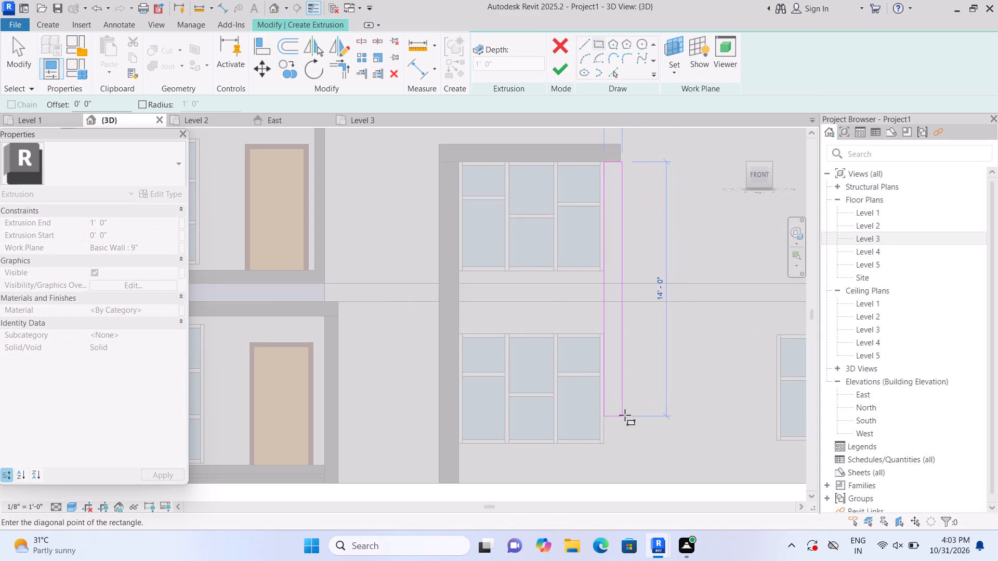
{"action": "scroll", "coordinate": [623, 419], "scroll_direction": "up", "scroll_amount": 1}
{"action": "middle_click_drag", "start_coordinate": [623, 419], "coordinate": [628, 377]}
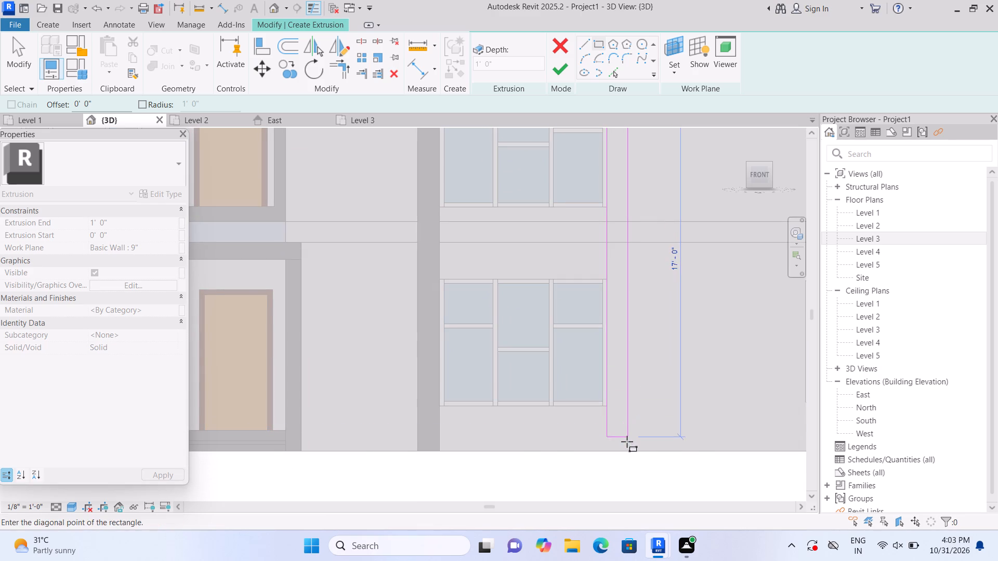
{"action": "left_click", "coordinate": [626, 448]}
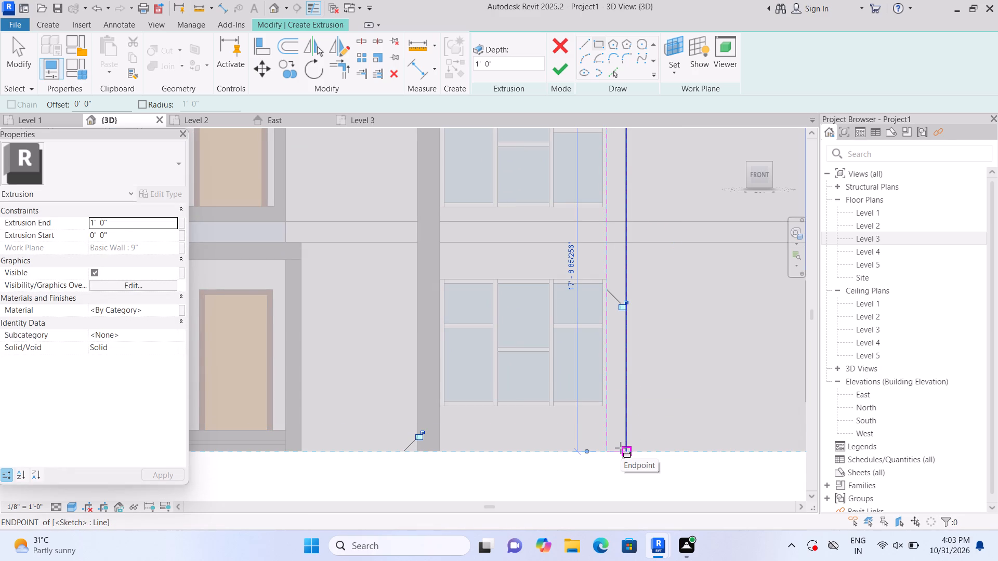
{"action": "scroll", "coordinate": [621, 445], "scroll_direction": "down", "scroll_amount": 3}
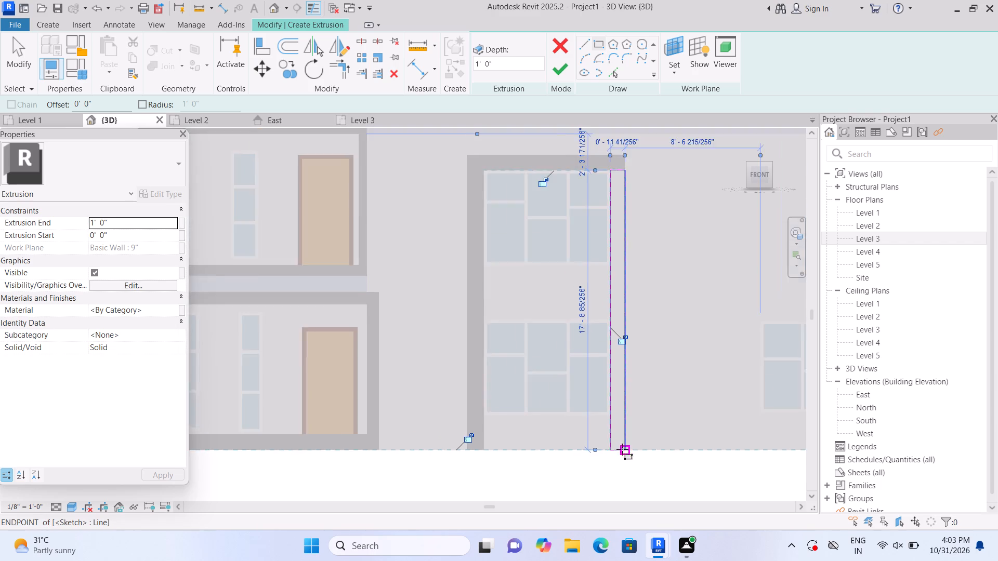
{"action": "left_click", "coordinate": [564, 69]}
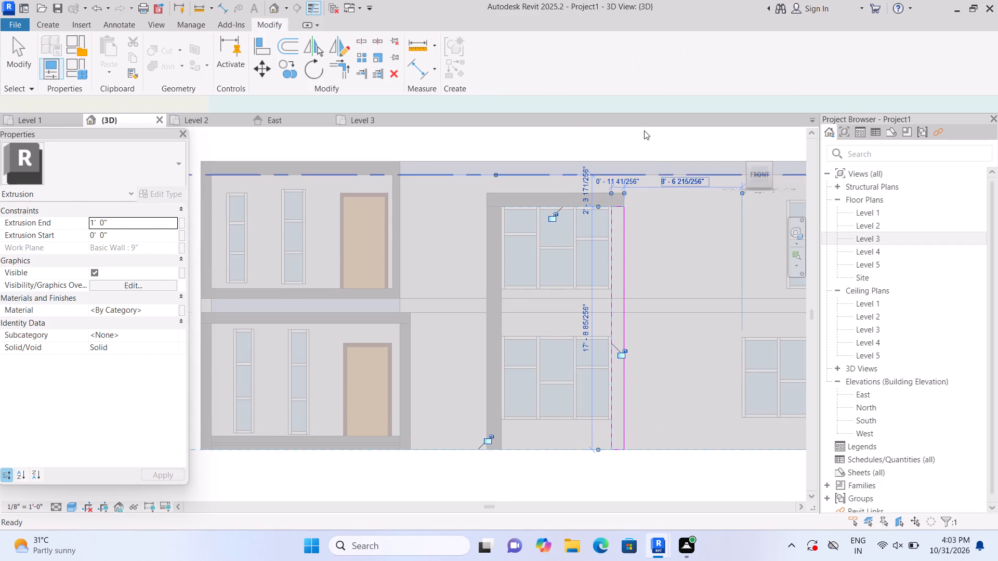
Return to the home 3D view and examine the new pier-and-beam frame around the stacked façade windows.
{"action": "left_click", "coordinate": [643, 151]}
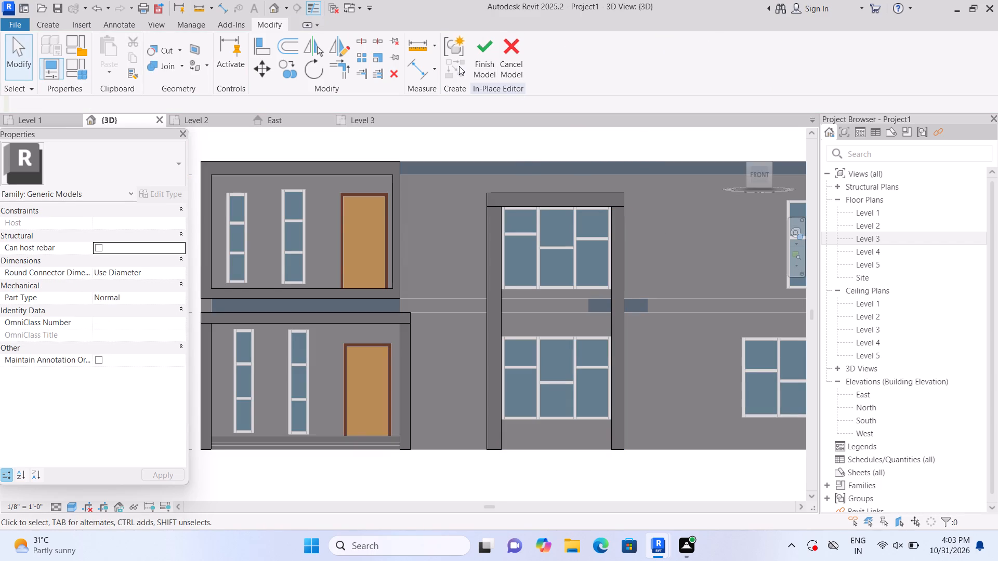
{"action": "left_click", "coordinate": [268, 12]}
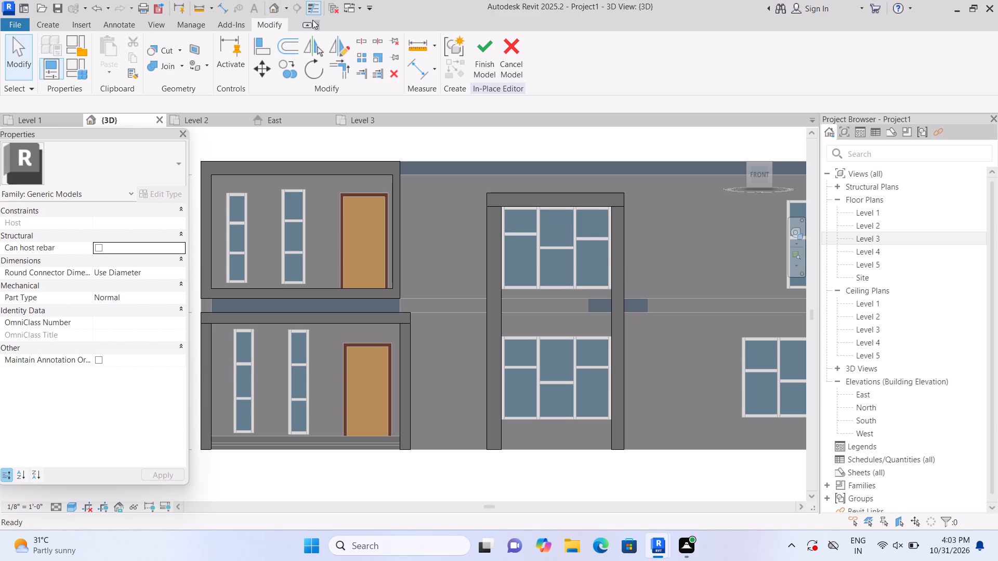
{"action": "left_click", "coordinate": [273, 9]}
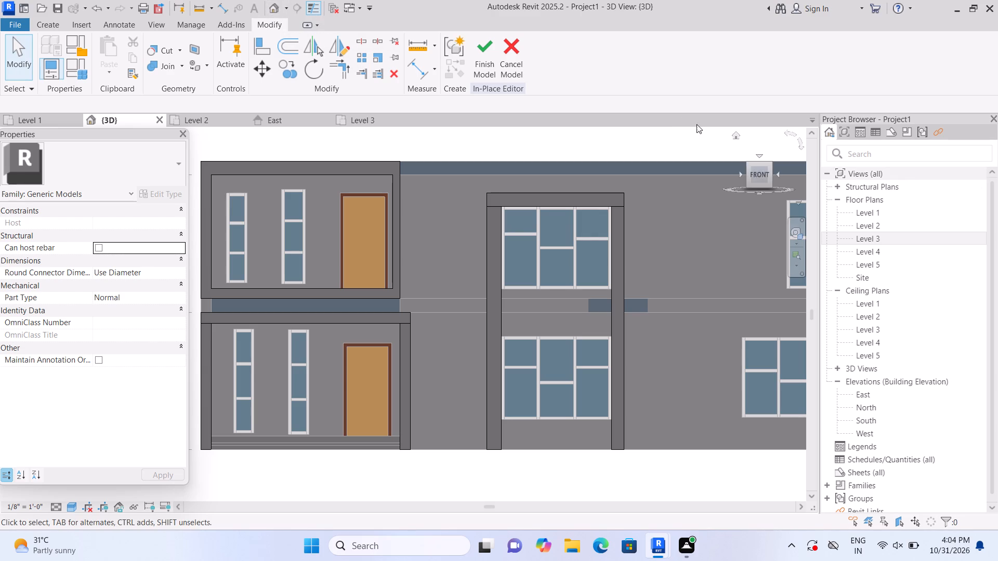
{"action": "left_click", "coordinate": [736, 130]}
{"action": "left_click", "coordinate": [736, 133]}
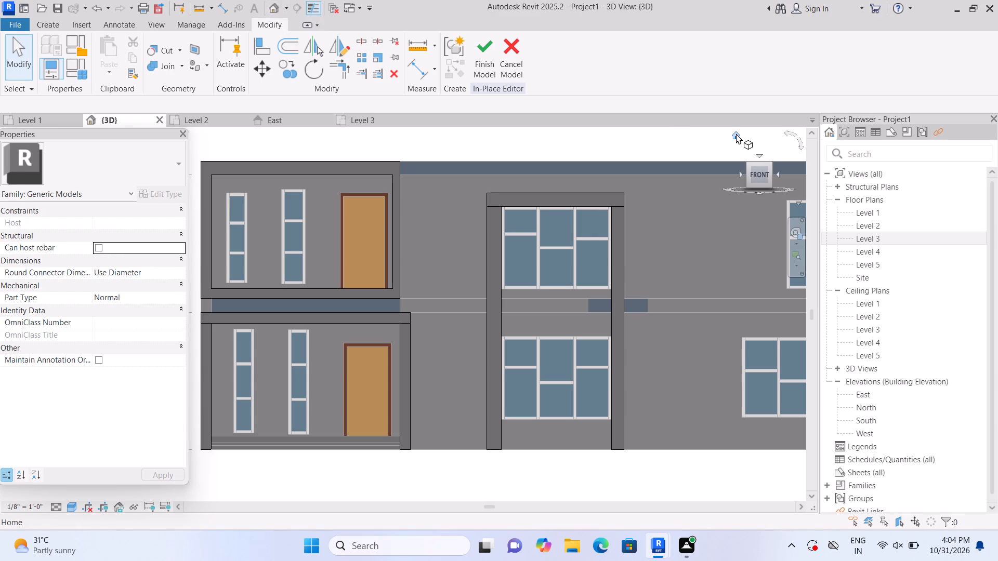
{"action": "scroll", "coordinate": [350, 466], "scroll_direction": "up", "scroll_amount": 5}
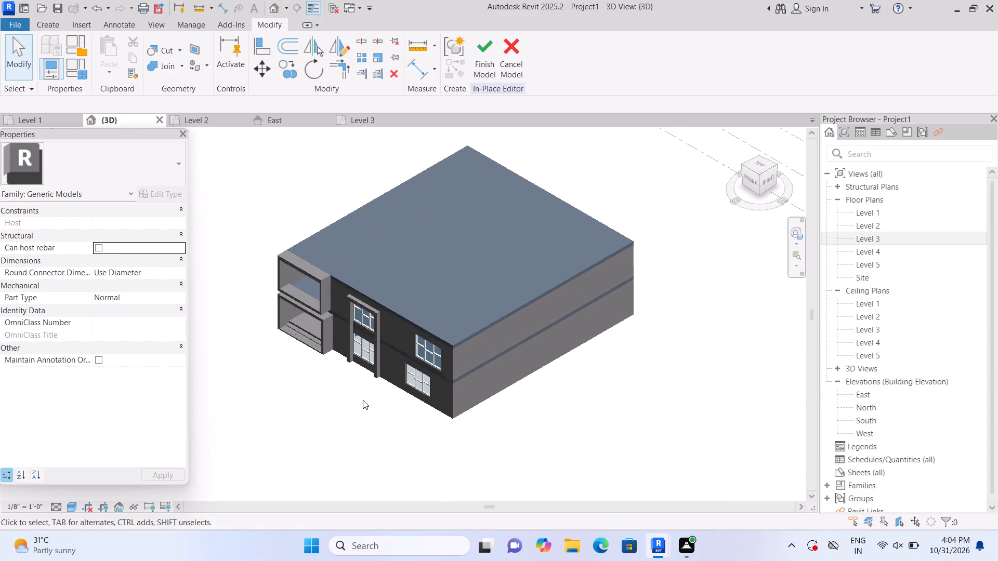
{"action": "scroll", "coordinate": [363, 400], "scroll_direction": "up", "scroll_amount": 4}
{"action": "middle_click_drag", "start_coordinate": [374, 396], "coordinate": [397, 422]}
{"action": "scroll", "coordinate": [397, 422], "scroll_direction": "up", "scroll_amount": 1}
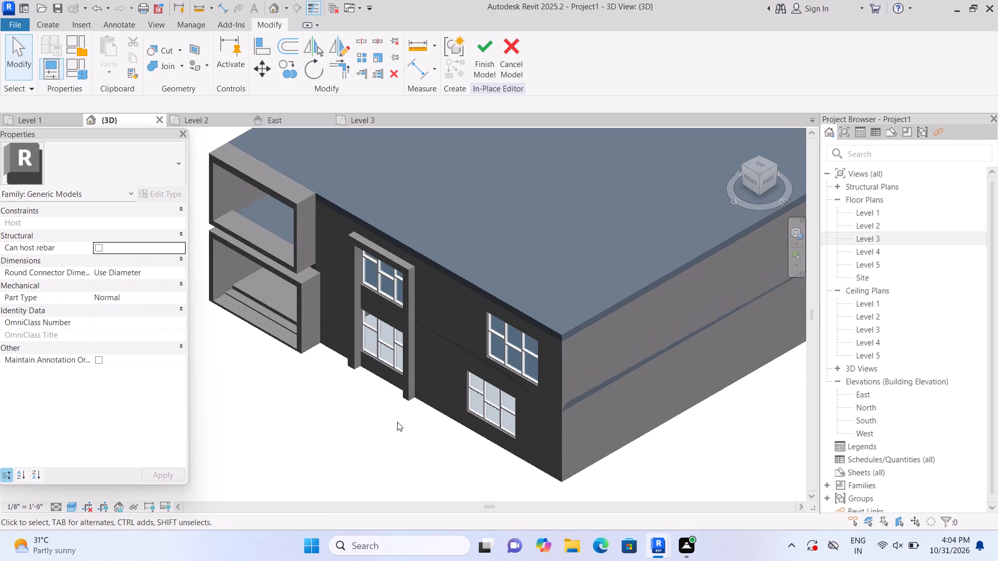
{"action": "scroll", "coordinate": [397, 422], "scroll_direction": "up", "scroll_amount": 1}
{"action": "scroll", "coordinate": [397, 422], "scroll_direction": "down", "scroll_amount": 2}
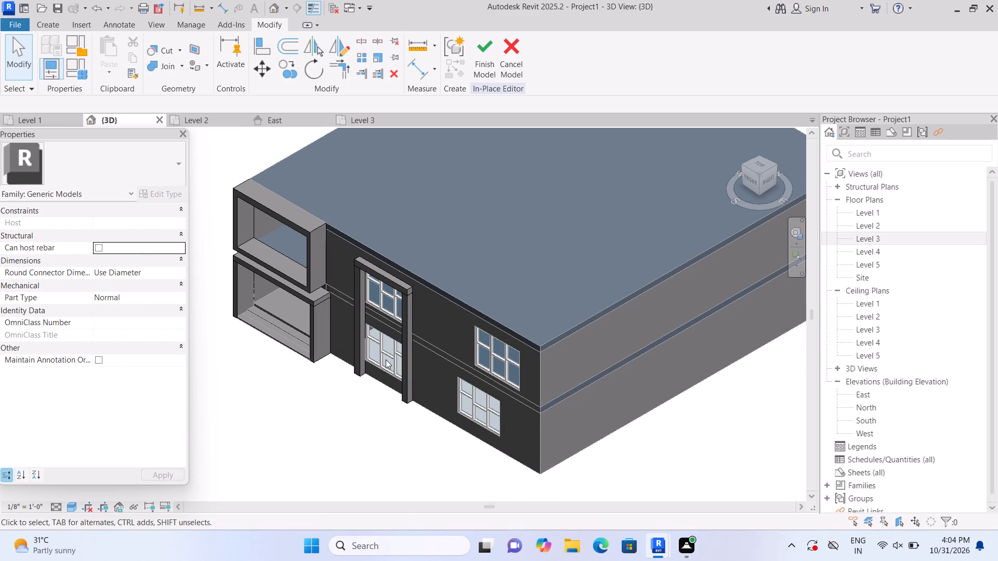
{"action": "scroll", "coordinate": [386, 359], "scroll_direction": "up", "scroll_amount": 2}
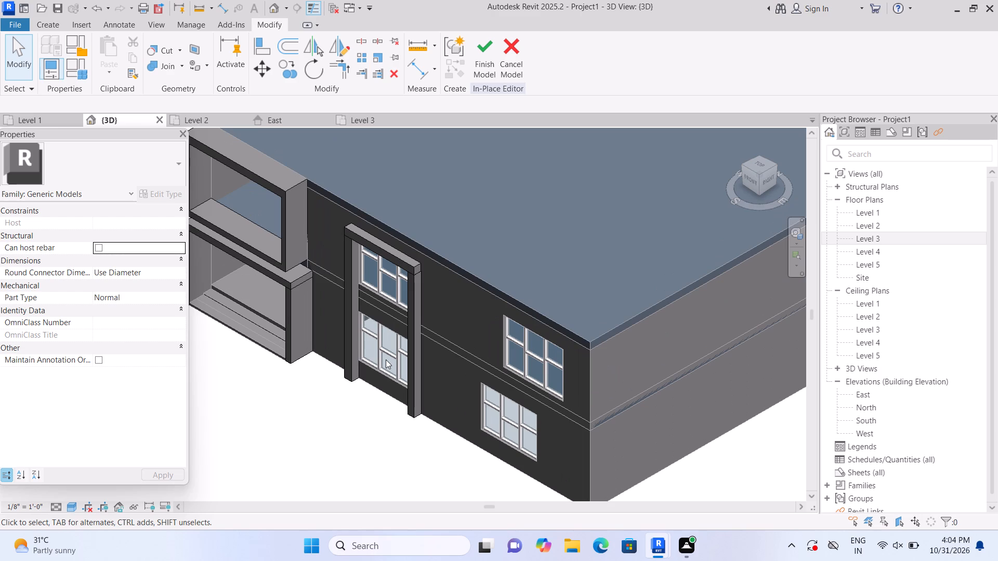
{"action": "middle_click_drag", "start_coordinate": [404, 417], "coordinate": [491, 437]}
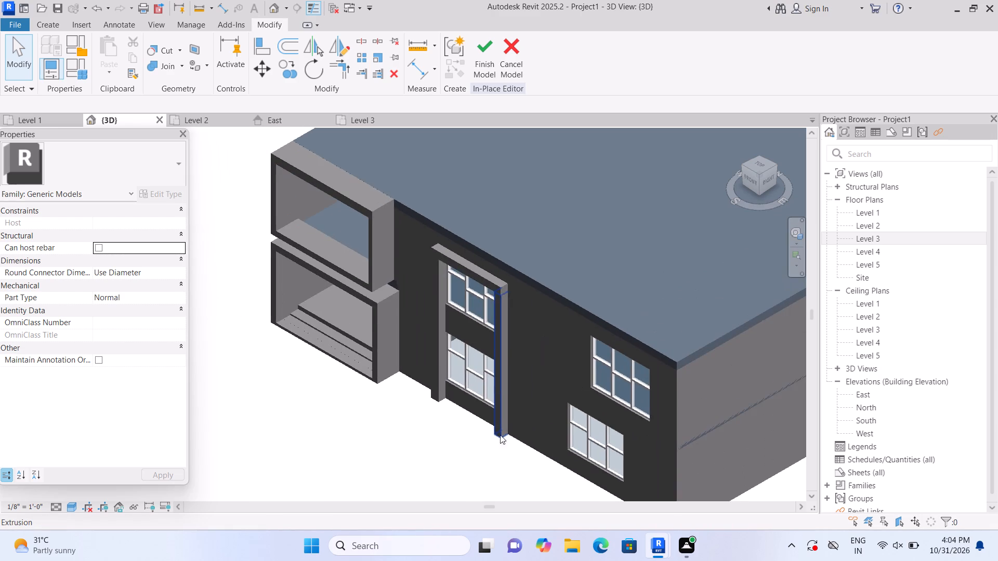
{"action": "scroll", "coordinate": [545, 411], "scroll_direction": "up", "scroll_amount": 1}
{"action": "middle_click_drag", "start_coordinate": [545, 411], "coordinate": [516, 355]}
{"action": "middle_click_drag", "start_coordinate": [506, 333], "coordinate": [500, 365]}
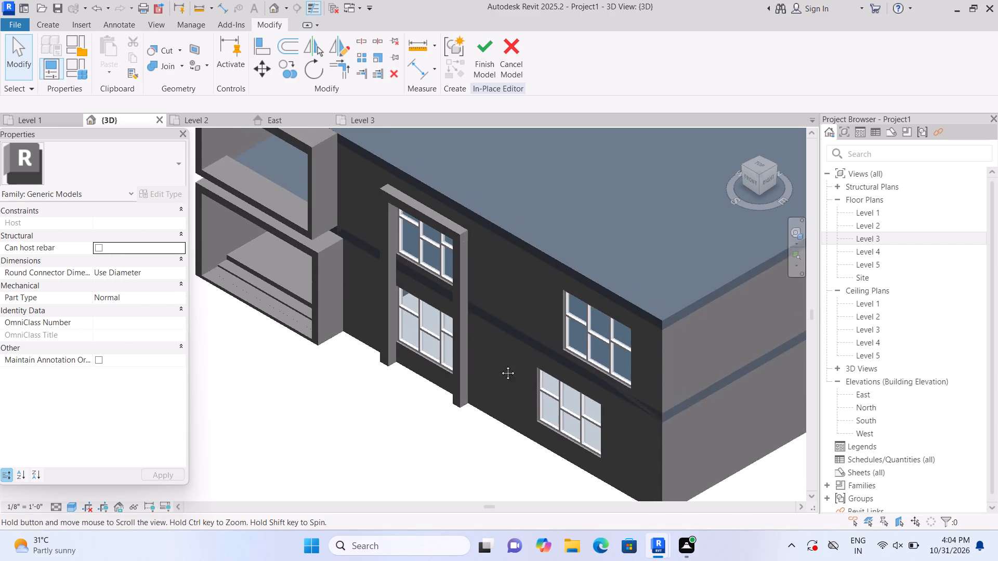
{"action": "middle_click_drag", "start_coordinate": [500, 365], "coordinate": [495, 393]}
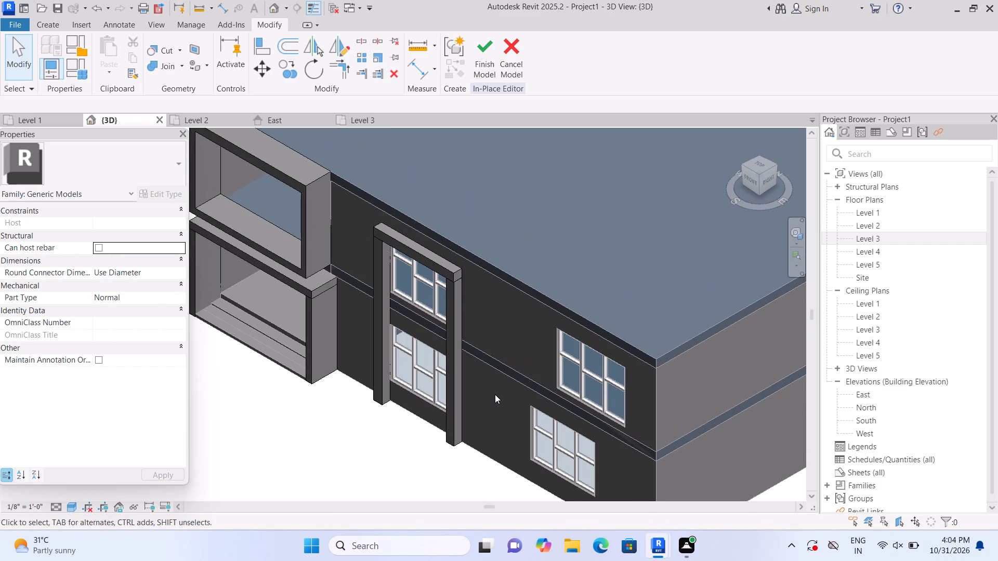
{"action": "scroll", "coordinate": [495, 394], "scroll_direction": "up", "scroll_amount": 1}
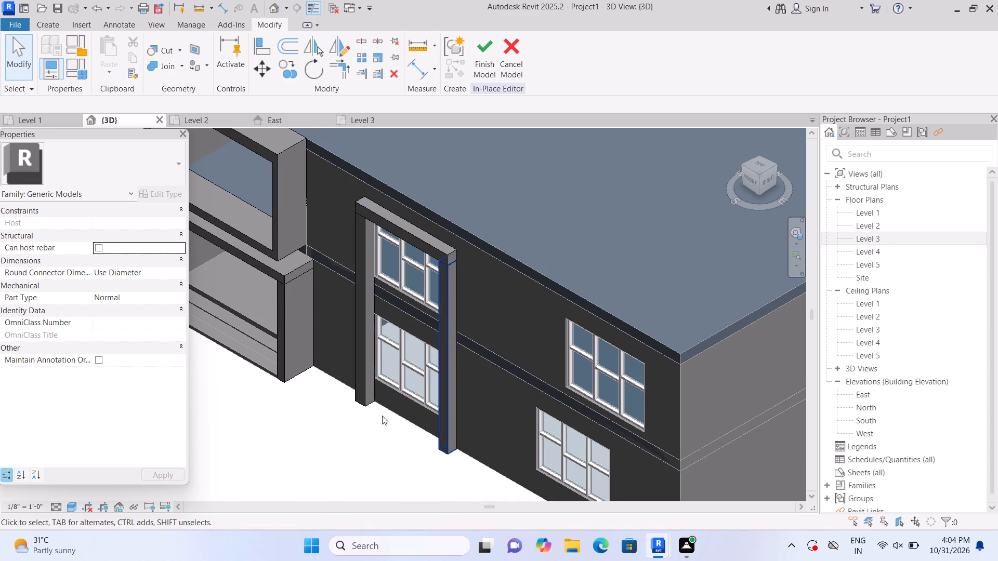
Deepen the frame pier nearest the entrance to 1' 6 187/256" by stretching its front face outward.
{"action": "scroll", "coordinate": [362, 305], "scroll_direction": "up", "scroll_amount": 2}
{"action": "left_click", "coordinate": [364, 311]}
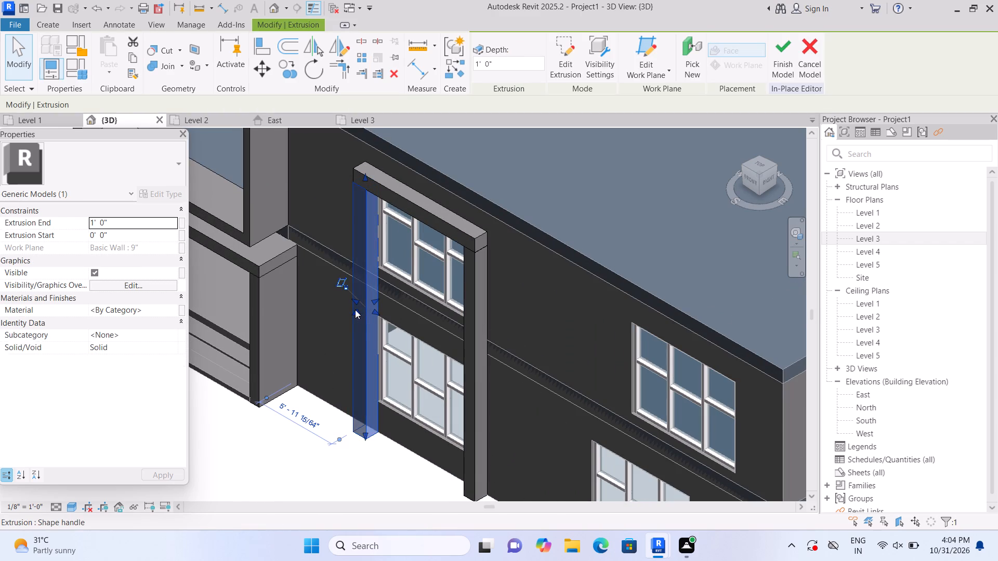
{"action": "left_click_drag", "start_coordinate": [355, 310], "coordinate": [350, 311]}
{"action": "left_click", "coordinate": [342, 447]}
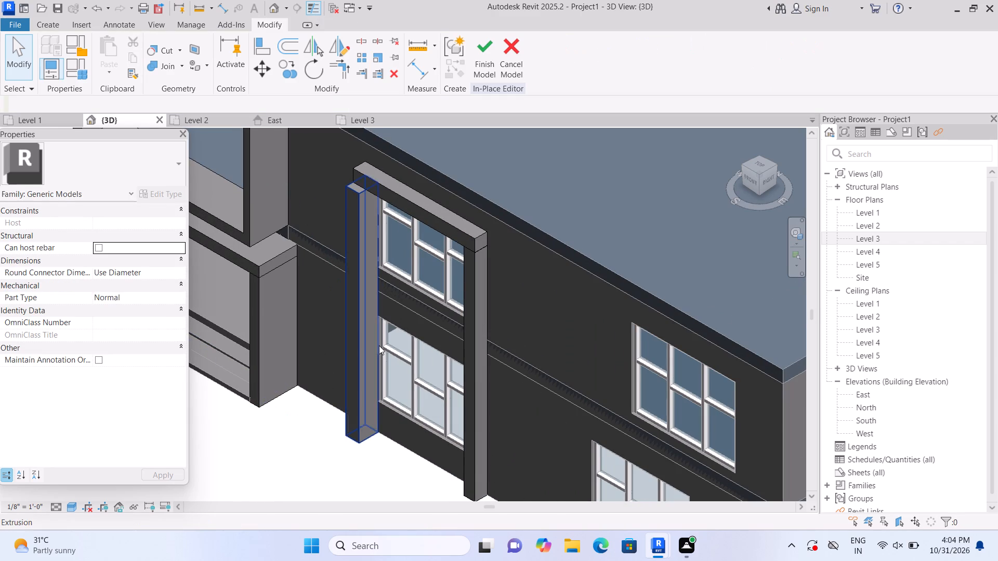
Stretch the front face of the beam above the windows outward to a depth of 1' 6 187/256".
{"action": "left_click", "coordinate": [445, 221]}
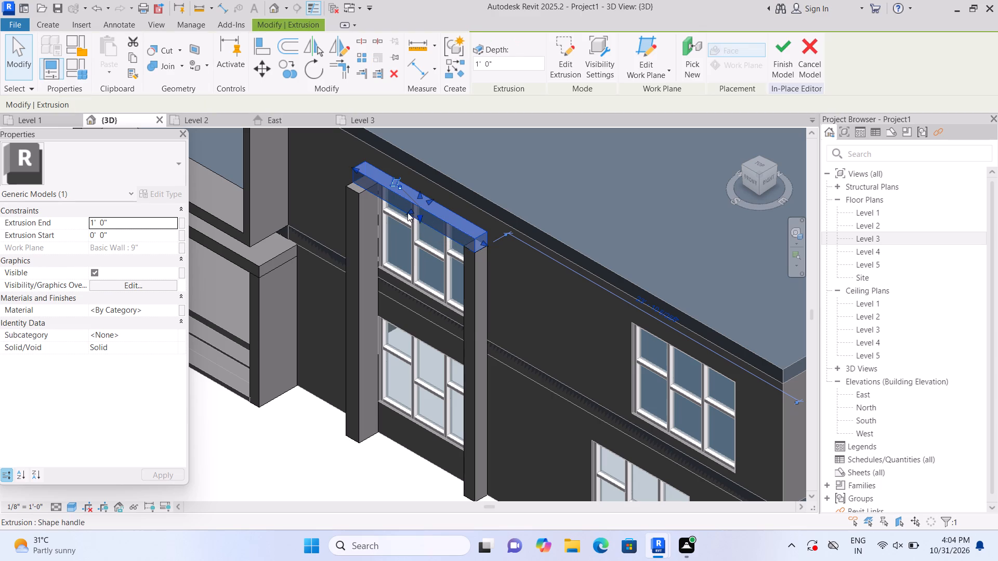
{"action": "left_click", "coordinate": [408, 212]}
{"action": "left_click", "coordinate": [370, 477]}
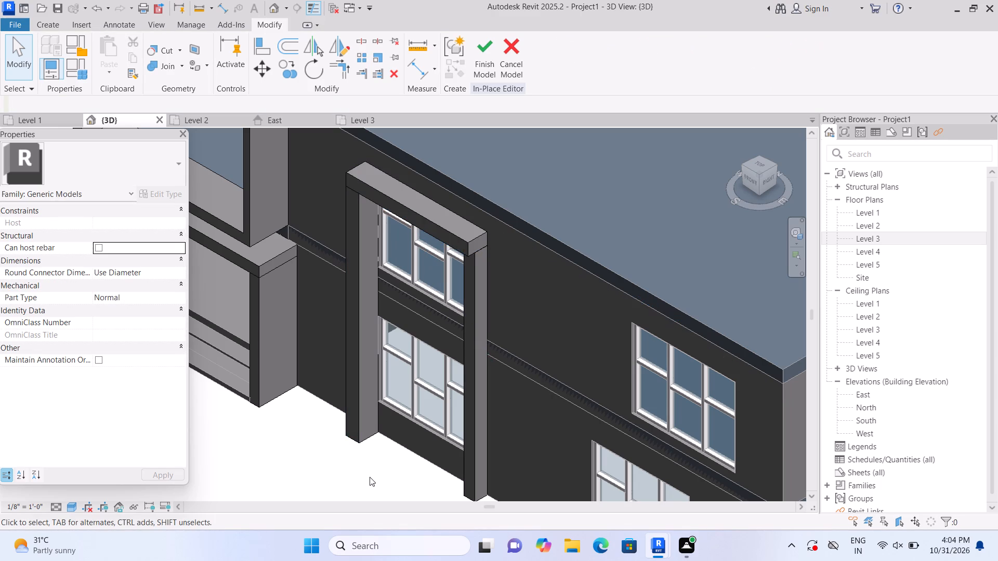
Stretch the front face of the pier on the windows' other side outward to a depth of 1' 1 31/64".
{"action": "left_click", "coordinate": [479, 447]}
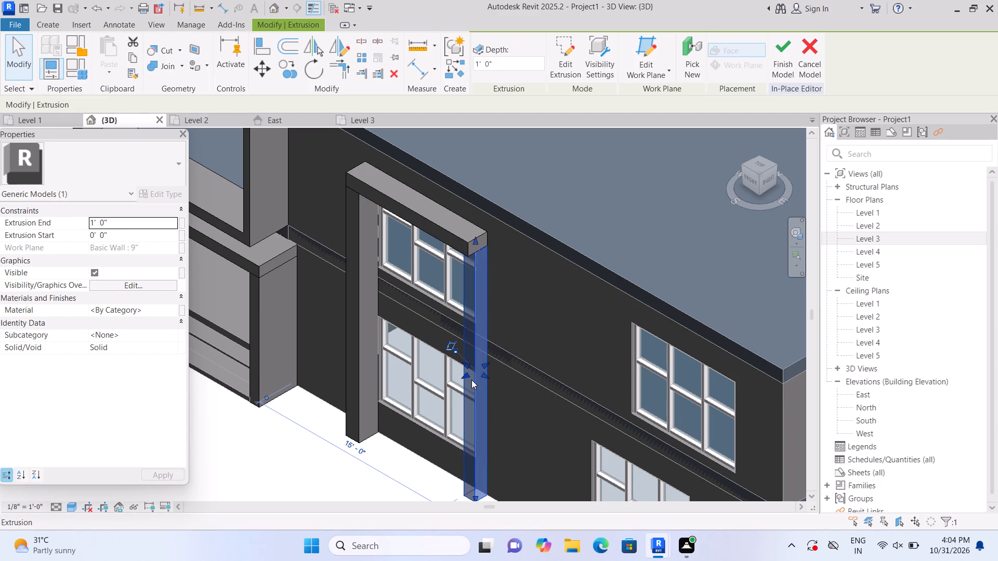
{"action": "left_click", "coordinate": [466, 373]}
{"action": "left_click", "coordinate": [463, 374]}
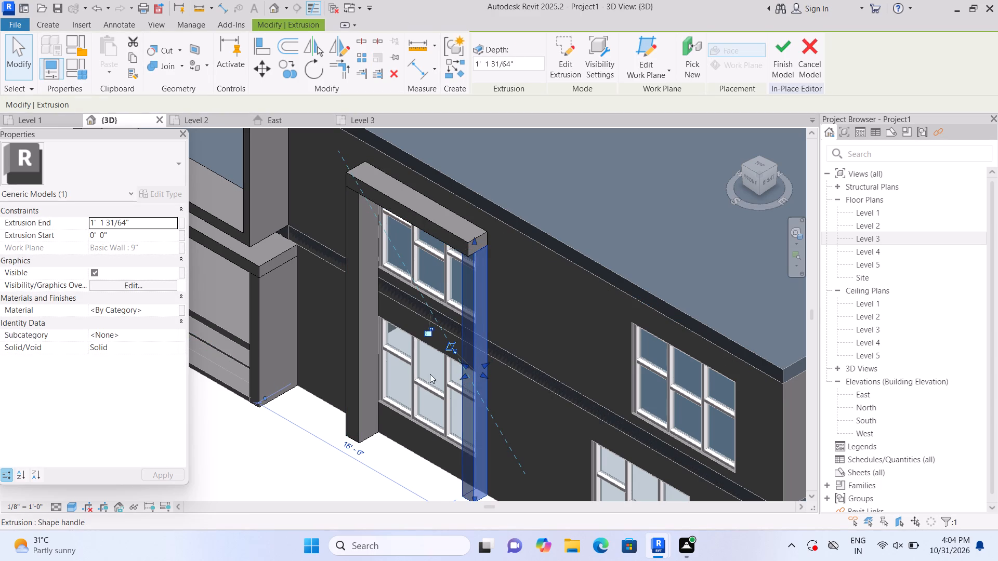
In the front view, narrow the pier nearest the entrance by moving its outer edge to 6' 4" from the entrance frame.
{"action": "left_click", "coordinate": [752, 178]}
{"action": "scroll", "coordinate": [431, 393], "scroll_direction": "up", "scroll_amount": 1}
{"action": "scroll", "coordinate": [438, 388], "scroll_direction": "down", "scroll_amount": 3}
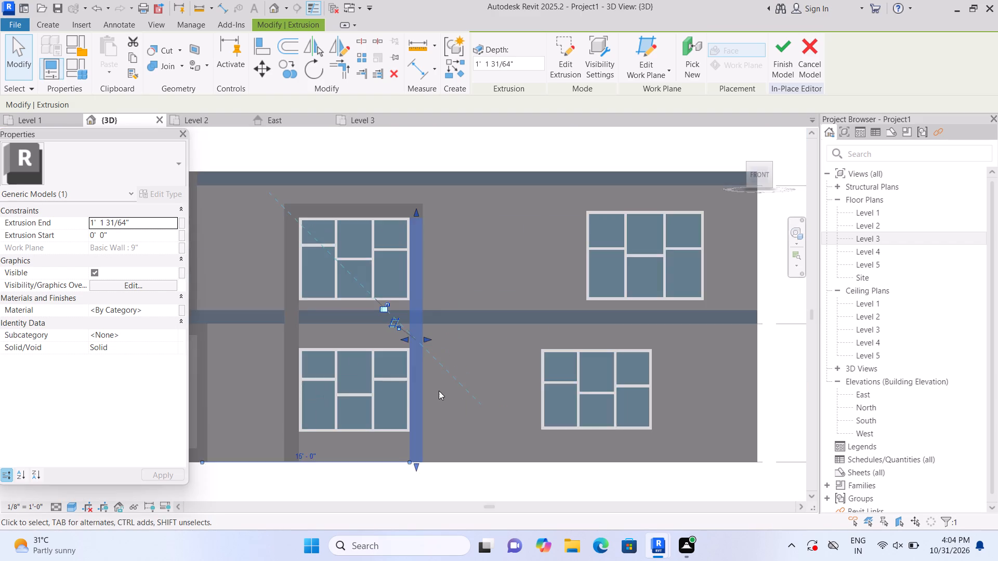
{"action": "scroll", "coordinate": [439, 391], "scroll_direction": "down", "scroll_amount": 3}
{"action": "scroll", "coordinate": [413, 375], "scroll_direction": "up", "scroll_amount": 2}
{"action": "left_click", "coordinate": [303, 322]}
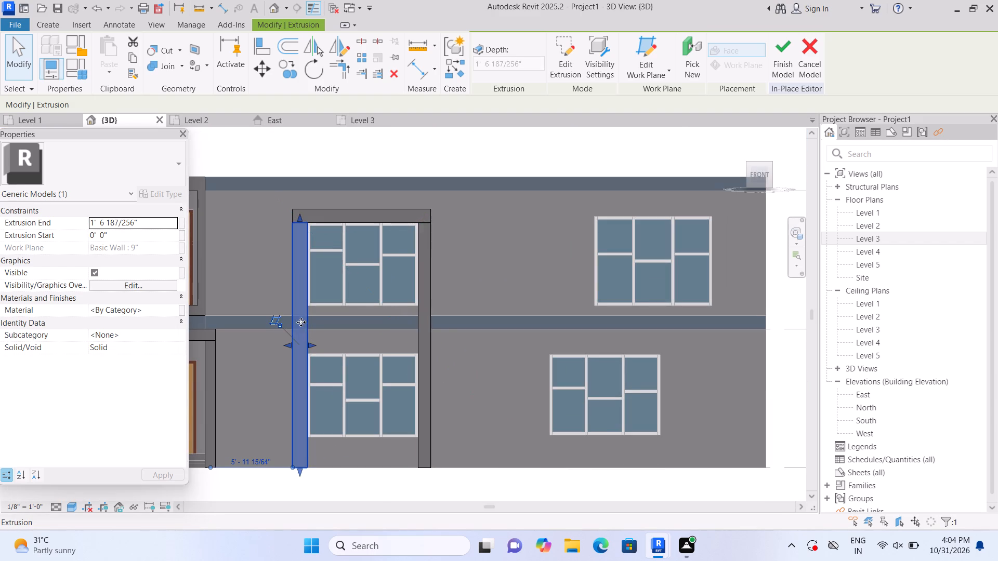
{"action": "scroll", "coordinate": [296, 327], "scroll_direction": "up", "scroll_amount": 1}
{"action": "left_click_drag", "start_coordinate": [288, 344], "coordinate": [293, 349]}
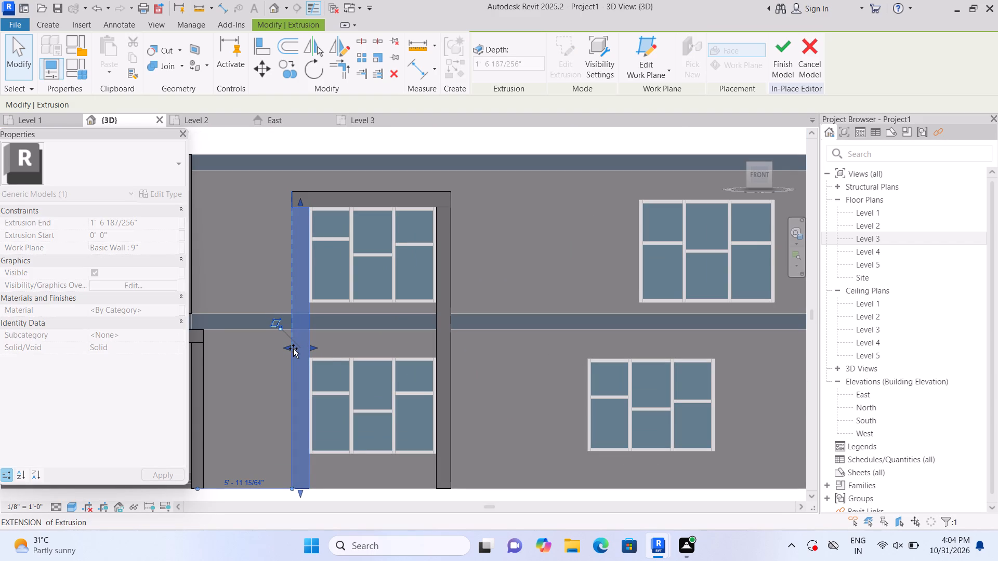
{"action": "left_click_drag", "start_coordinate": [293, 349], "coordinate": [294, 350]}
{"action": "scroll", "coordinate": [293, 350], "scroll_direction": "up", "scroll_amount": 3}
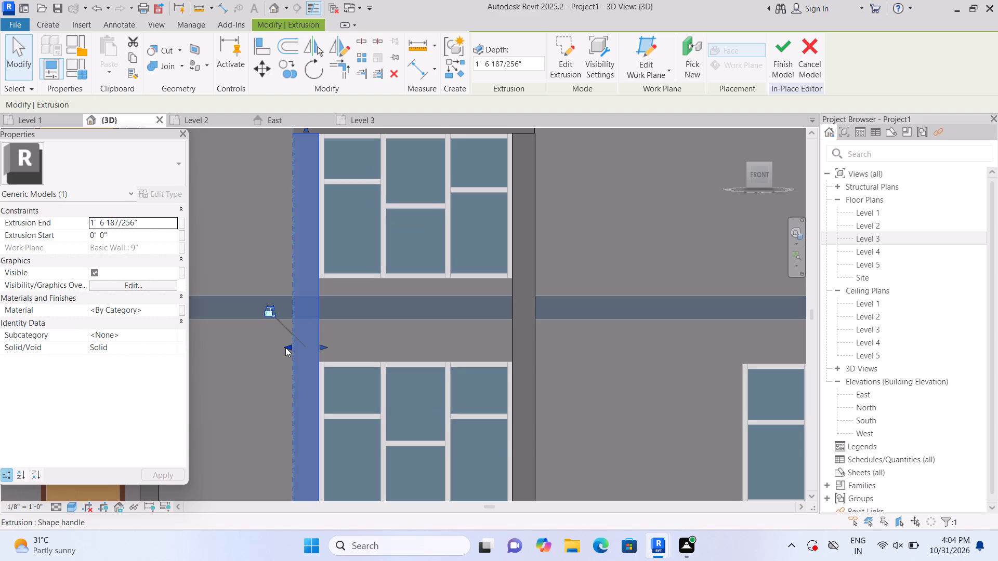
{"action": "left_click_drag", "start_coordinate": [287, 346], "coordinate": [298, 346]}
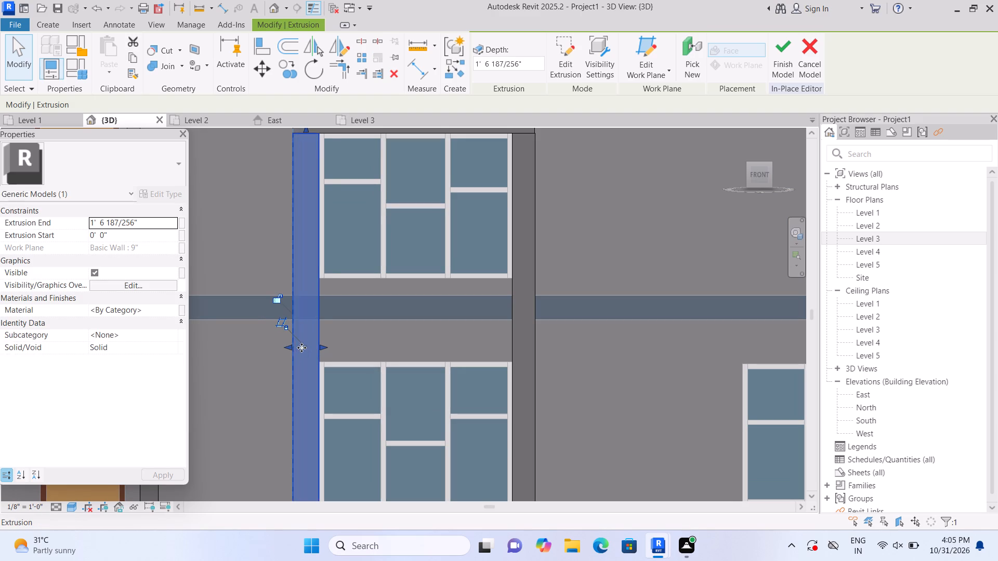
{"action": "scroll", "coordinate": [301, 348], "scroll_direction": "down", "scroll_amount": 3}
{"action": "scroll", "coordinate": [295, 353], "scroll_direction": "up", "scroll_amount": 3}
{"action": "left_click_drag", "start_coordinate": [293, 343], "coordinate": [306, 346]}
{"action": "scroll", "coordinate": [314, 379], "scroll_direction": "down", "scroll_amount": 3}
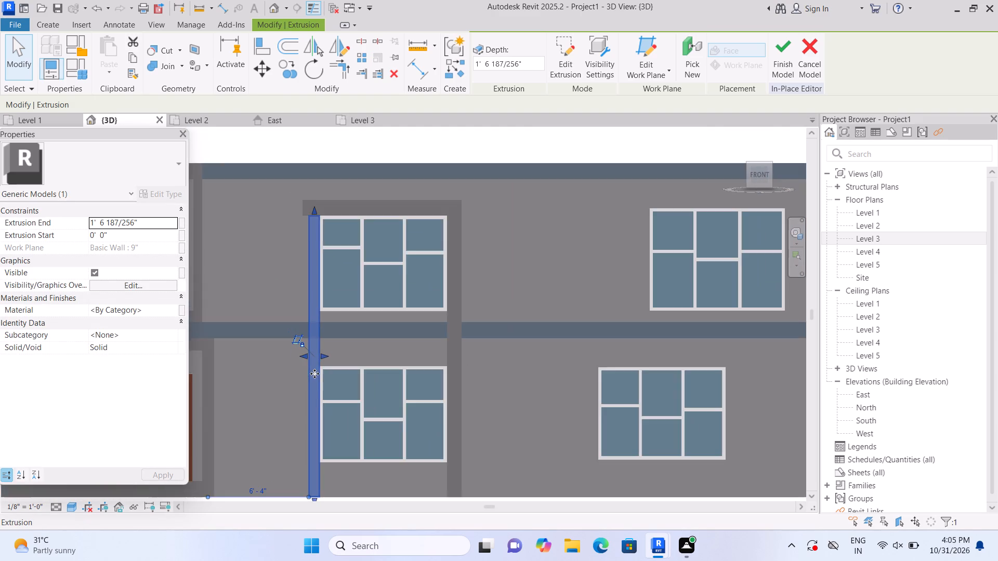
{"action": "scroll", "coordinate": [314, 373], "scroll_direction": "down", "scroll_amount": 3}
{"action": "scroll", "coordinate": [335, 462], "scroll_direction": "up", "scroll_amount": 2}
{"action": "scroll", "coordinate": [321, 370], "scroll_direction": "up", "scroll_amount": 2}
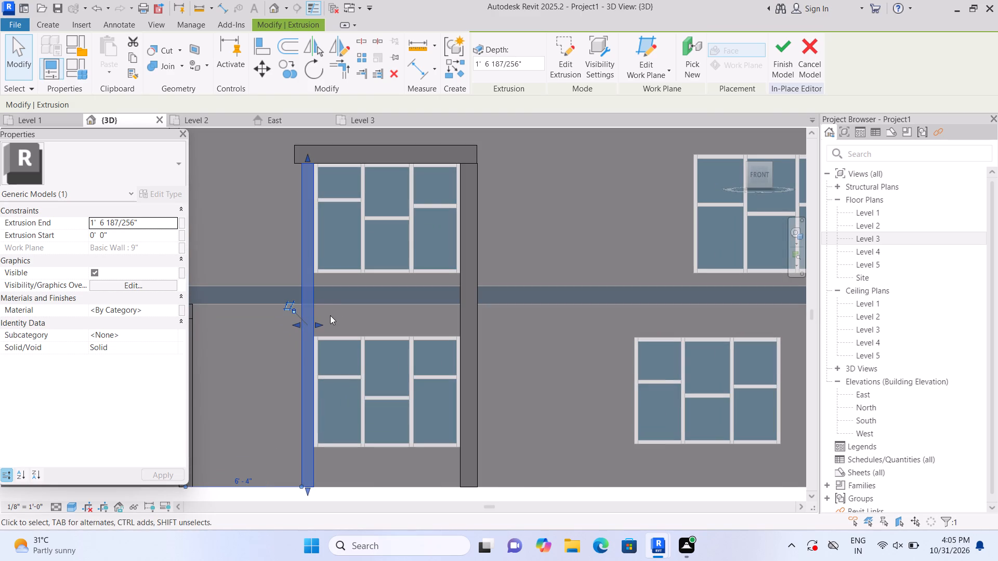
Reposition the outer edge of the pier nearest the entrance to 6' 1" from the entrance frame.
{"action": "left_click", "coordinate": [298, 323]}
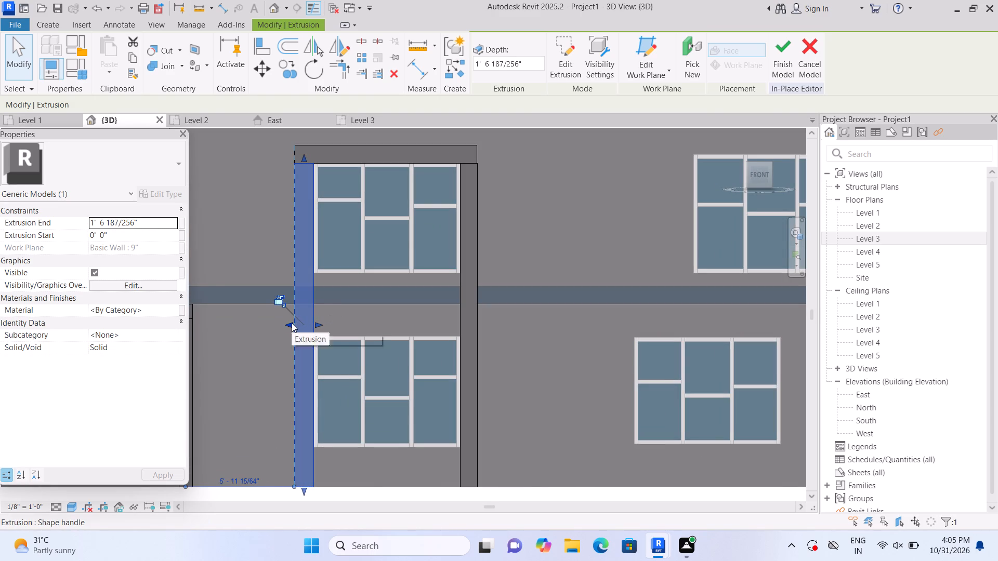
{"action": "left_click", "coordinate": [288, 323]}
{"action": "left_click_drag", "start_coordinate": [291, 325], "coordinate": [296, 327]}
{"action": "scroll", "coordinate": [296, 327], "scroll_direction": "up", "scroll_amount": 2}
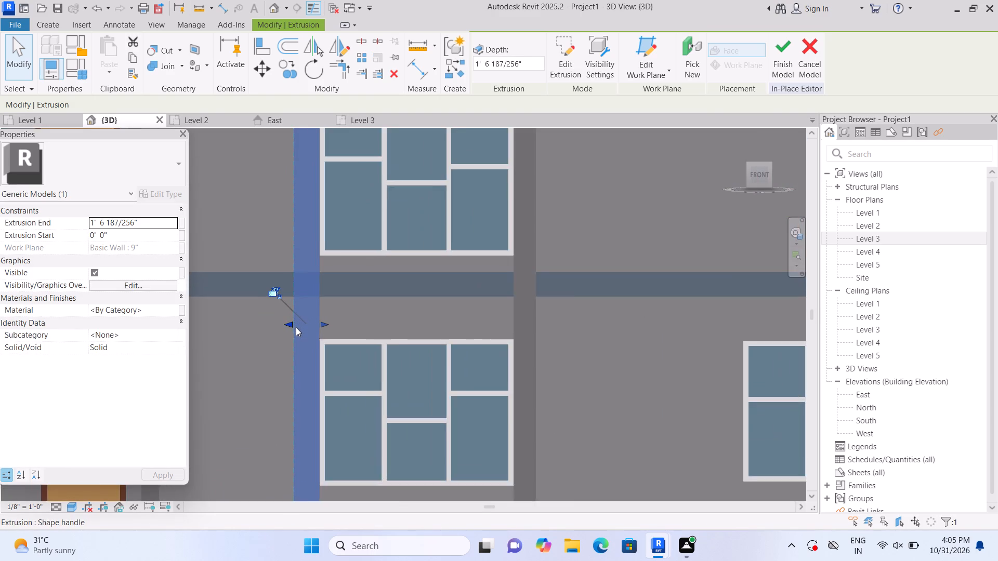
{"action": "scroll", "coordinate": [296, 327], "scroll_direction": "up", "scroll_amount": 1}
{"action": "left_click_drag", "start_coordinate": [288, 323], "coordinate": [296, 326]}
{"action": "left_click_drag", "start_coordinate": [288, 322], "coordinate": [295, 326]}
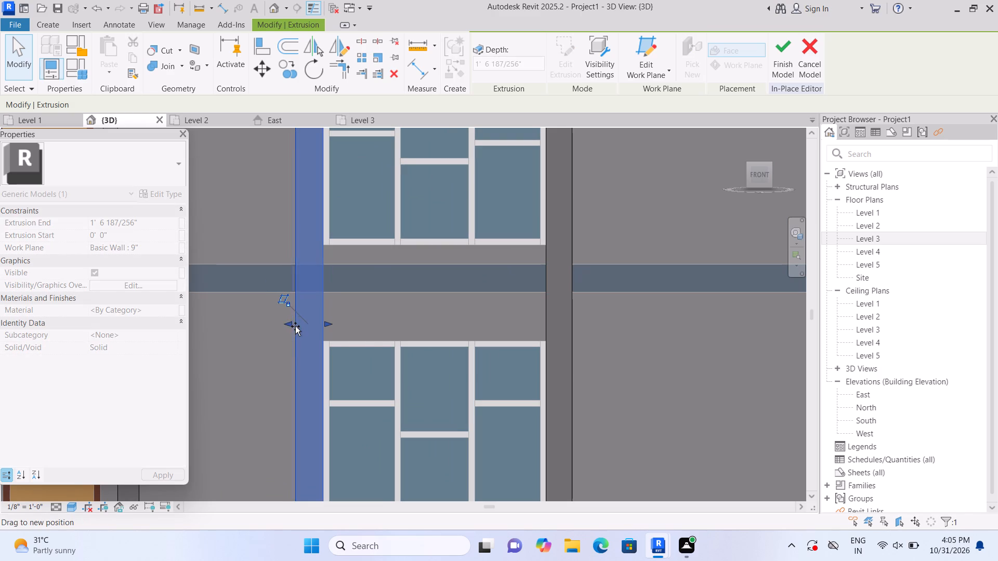
{"action": "left_click_drag", "start_coordinate": [295, 326], "coordinate": [298, 328]}
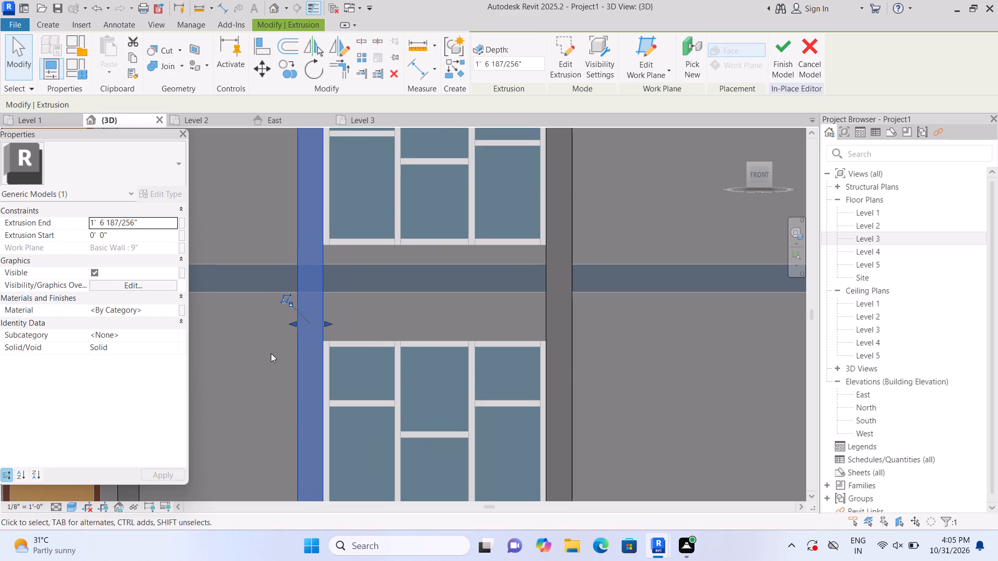
Shorten the beam above the windows so its end aligns with the outer edge of the pier nearest the entrance.
{"action": "scroll", "coordinate": [272, 353], "scroll_direction": "down", "scroll_amount": 5}
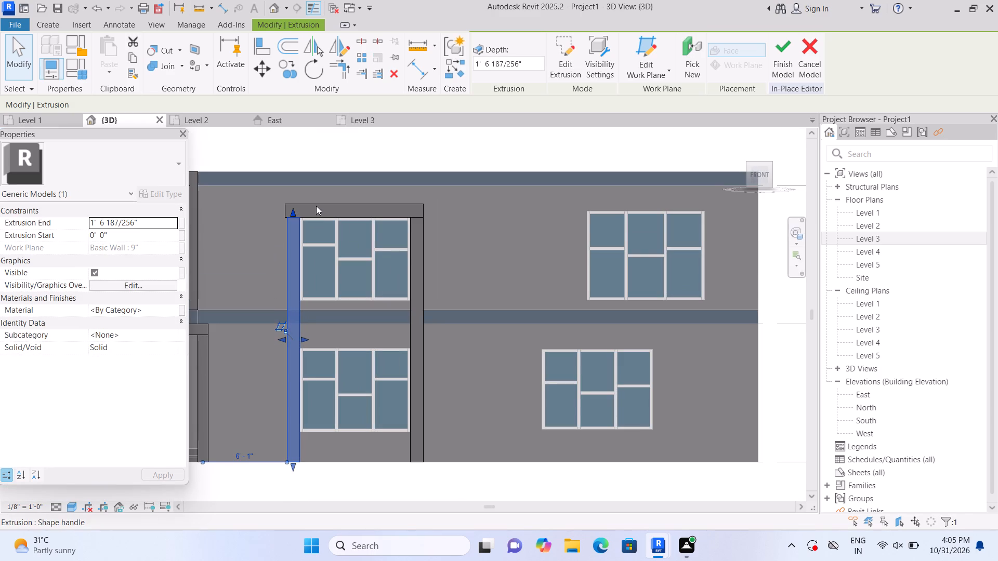
{"action": "left_click", "coordinate": [317, 206]}
{"action": "scroll", "coordinate": [306, 211], "scroll_direction": "up", "scroll_amount": 6}
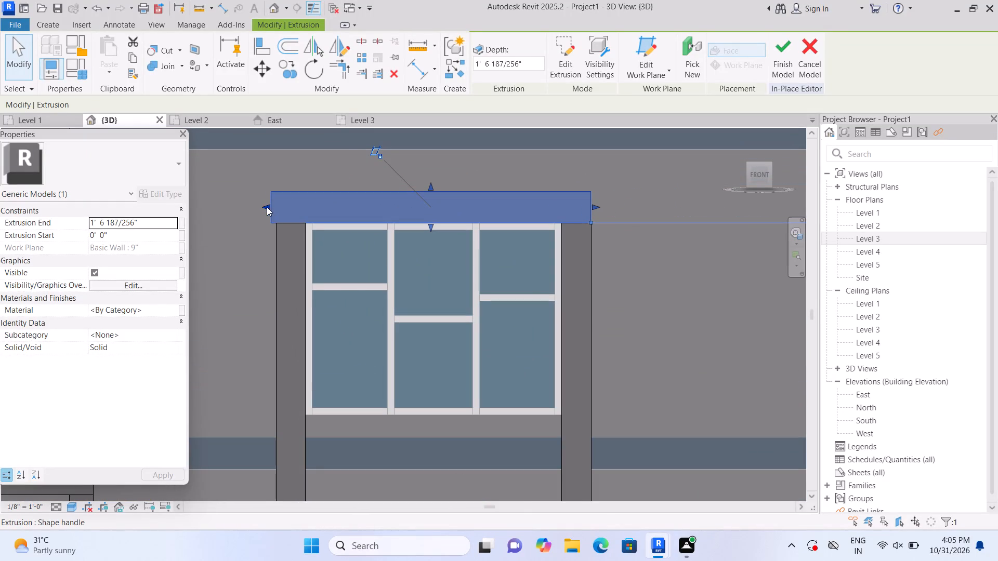
{"action": "left_click_drag", "start_coordinate": [264, 204], "coordinate": [273, 209]}
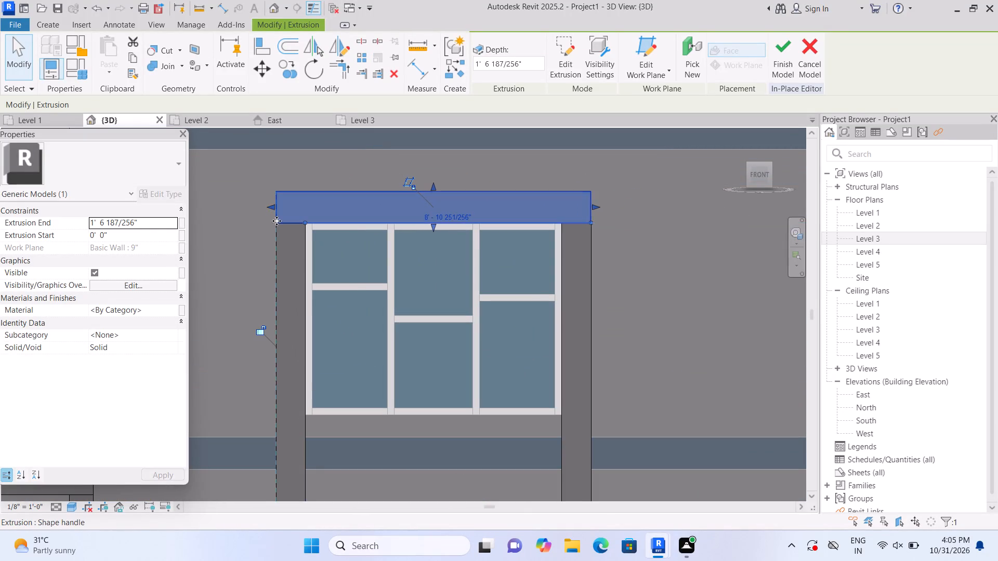
{"action": "scroll", "coordinate": [274, 245], "scroll_direction": "down", "scroll_amount": 3}
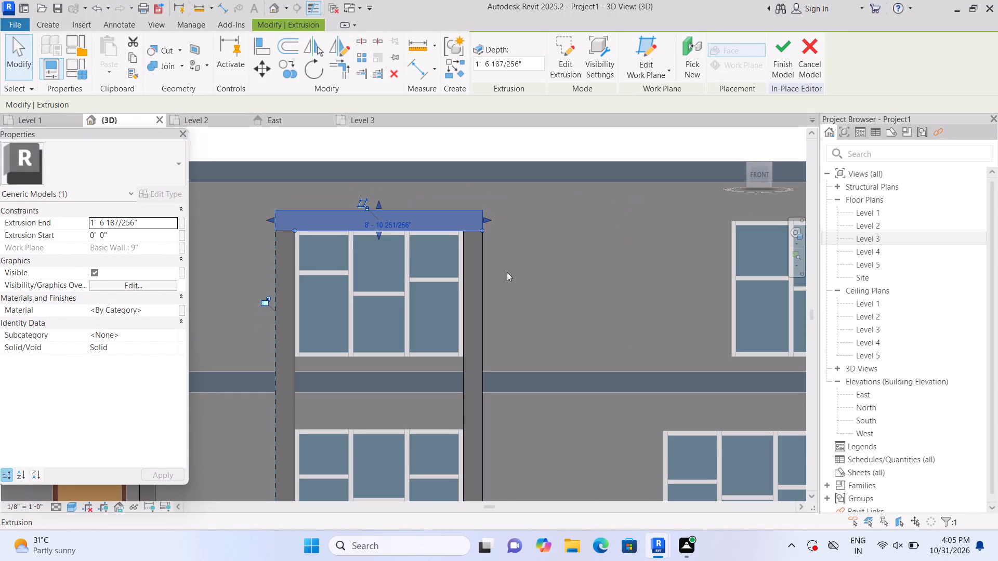
{"action": "left_click", "coordinate": [507, 272]}
{"action": "scroll", "coordinate": [507, 272], "scroll_direction": "down", "scroll_amount": 2}
{"action": "middle_click_drag", "start_coordinate": [529, 380], "coordinate": [527, 329]}
{"action": "scroll", "coordinate": [524, 331], "scroll_direction": "down", "scroll_amount": 1}
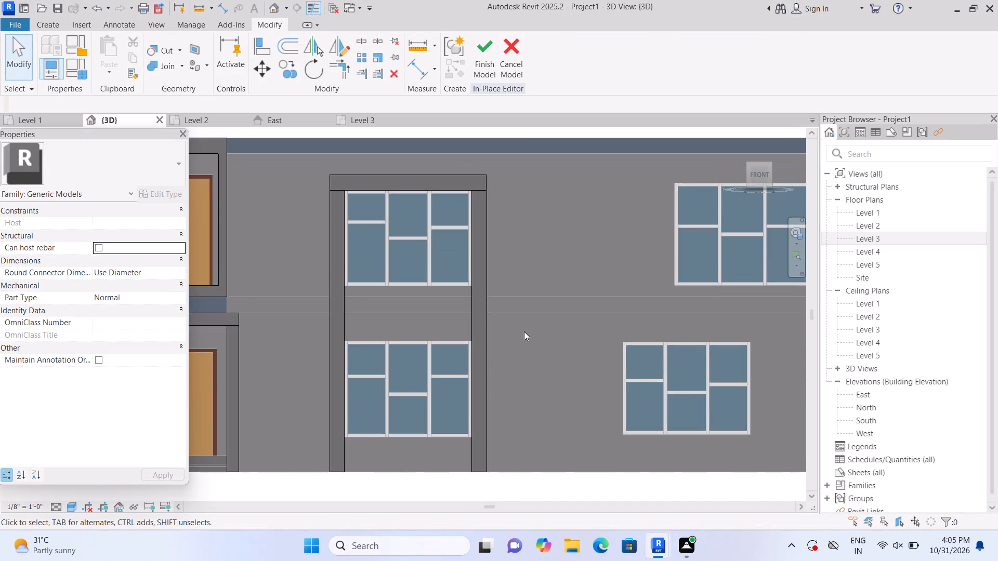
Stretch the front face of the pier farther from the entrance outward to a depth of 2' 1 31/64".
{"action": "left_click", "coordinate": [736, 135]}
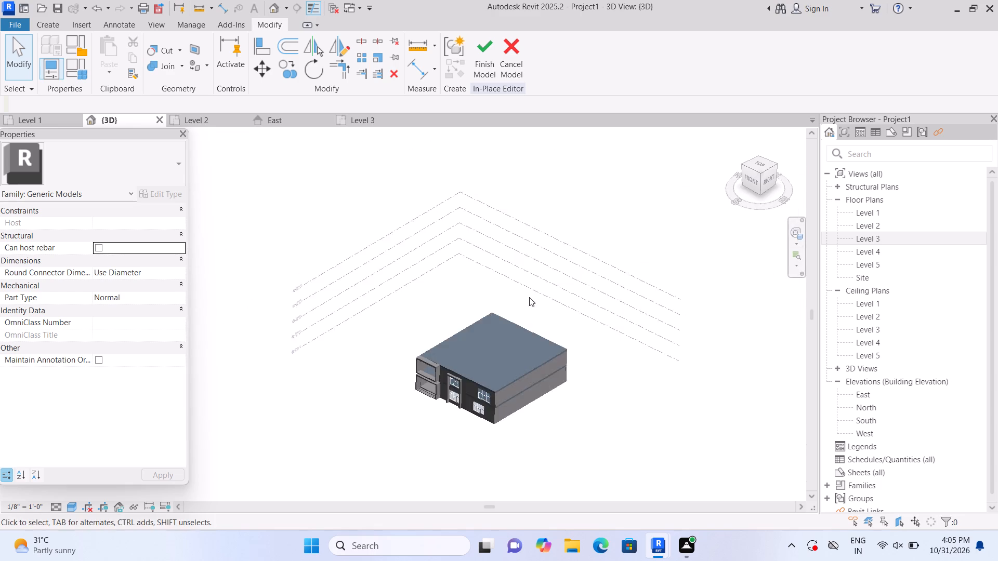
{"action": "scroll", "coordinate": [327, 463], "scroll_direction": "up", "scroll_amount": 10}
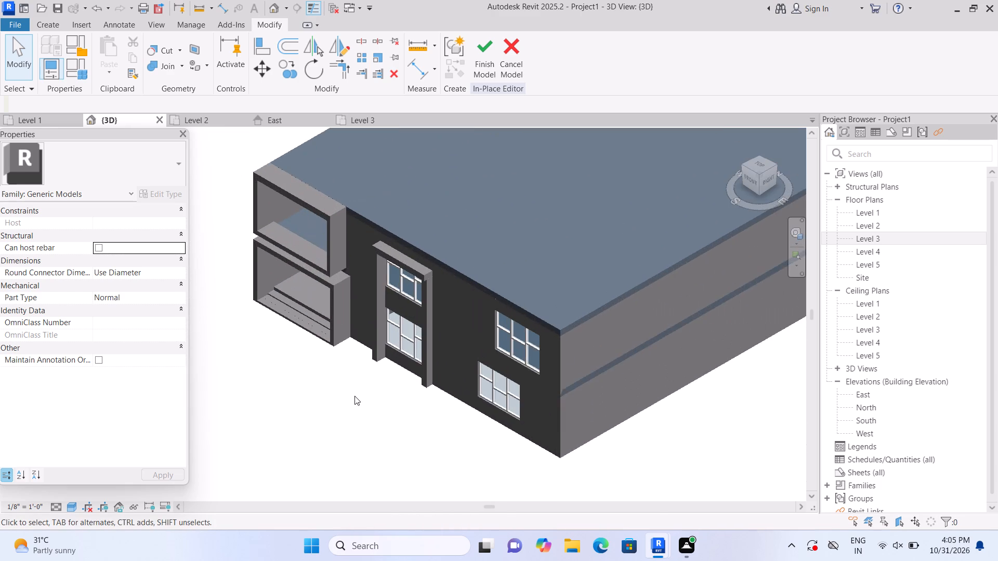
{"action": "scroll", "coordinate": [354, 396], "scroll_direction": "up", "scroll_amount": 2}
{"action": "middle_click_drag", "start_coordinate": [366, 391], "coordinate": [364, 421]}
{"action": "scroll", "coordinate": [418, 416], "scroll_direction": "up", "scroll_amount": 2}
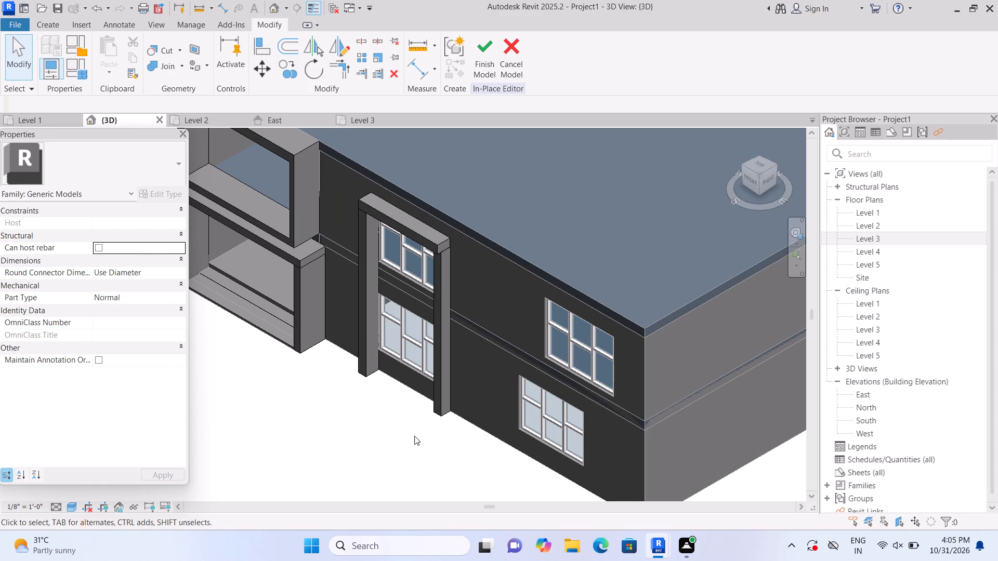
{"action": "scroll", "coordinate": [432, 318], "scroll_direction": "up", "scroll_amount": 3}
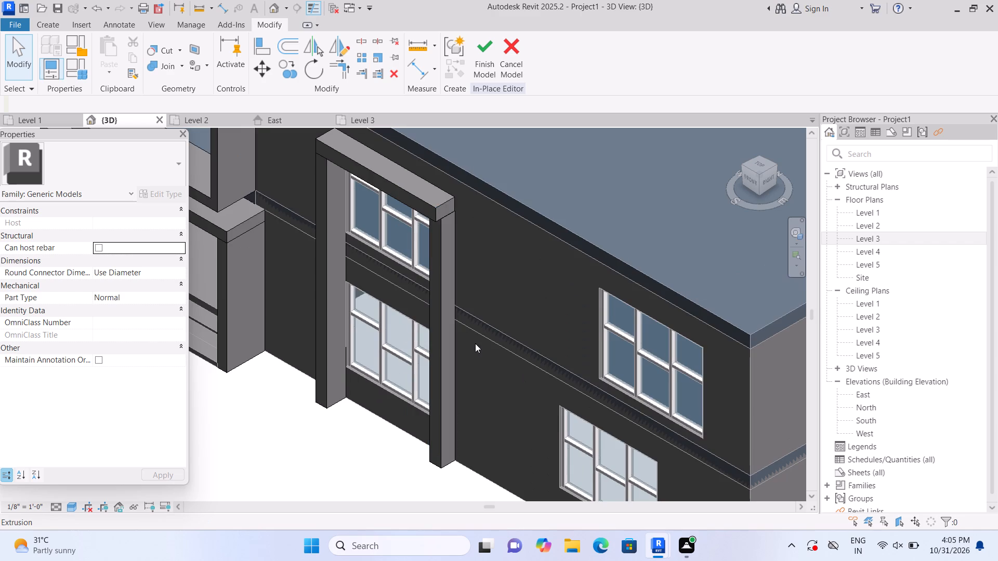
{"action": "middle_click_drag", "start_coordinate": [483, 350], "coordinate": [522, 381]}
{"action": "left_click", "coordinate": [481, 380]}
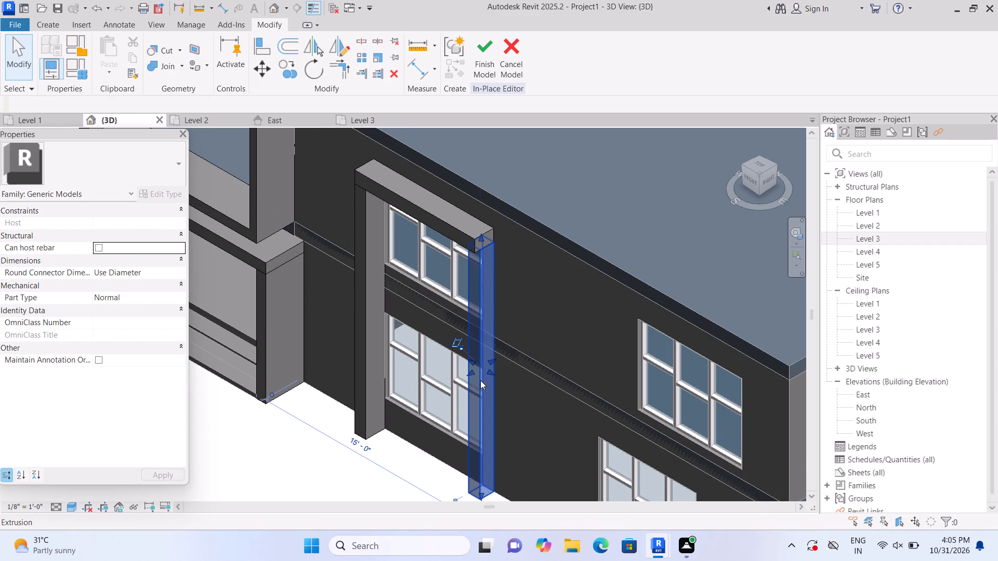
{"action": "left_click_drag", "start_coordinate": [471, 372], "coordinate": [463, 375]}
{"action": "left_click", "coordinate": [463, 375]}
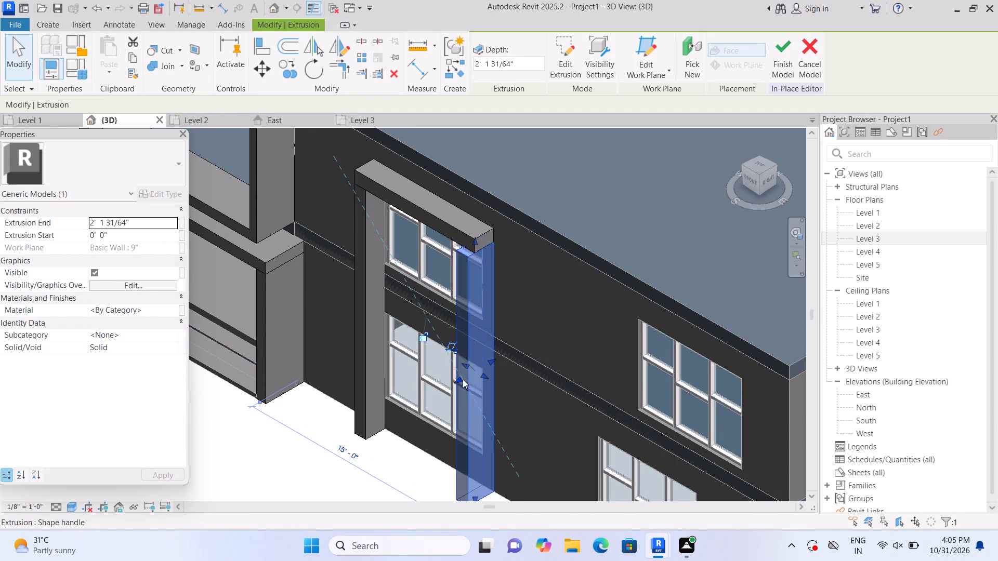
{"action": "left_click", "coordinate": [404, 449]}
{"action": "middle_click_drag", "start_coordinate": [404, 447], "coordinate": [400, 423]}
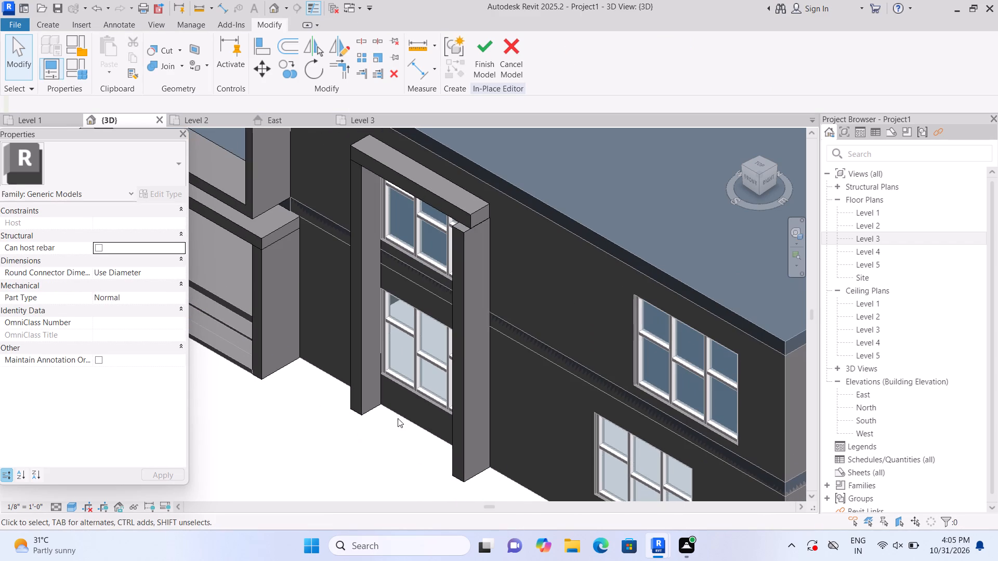
Pull the far pier's front face back so it sits flush with the front of the beam above the windows.
{"action": "left_click", "coordinate": [458, 429]}
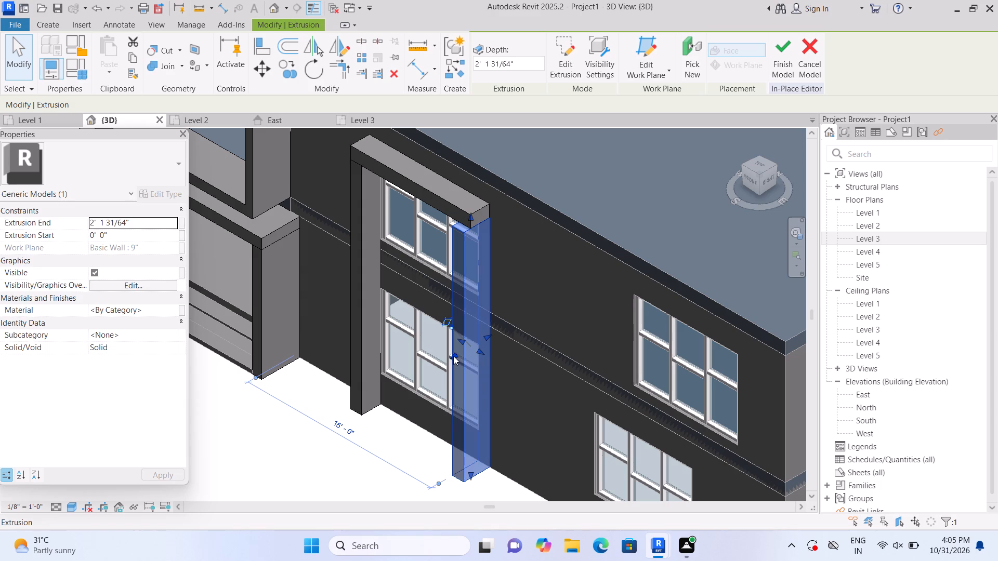
{"action": "left_click_drag", "start_coordinate": [453, 354], "coordinate": [464, 349]}
{"action": "left_click", "coordinate": [361, 476]}
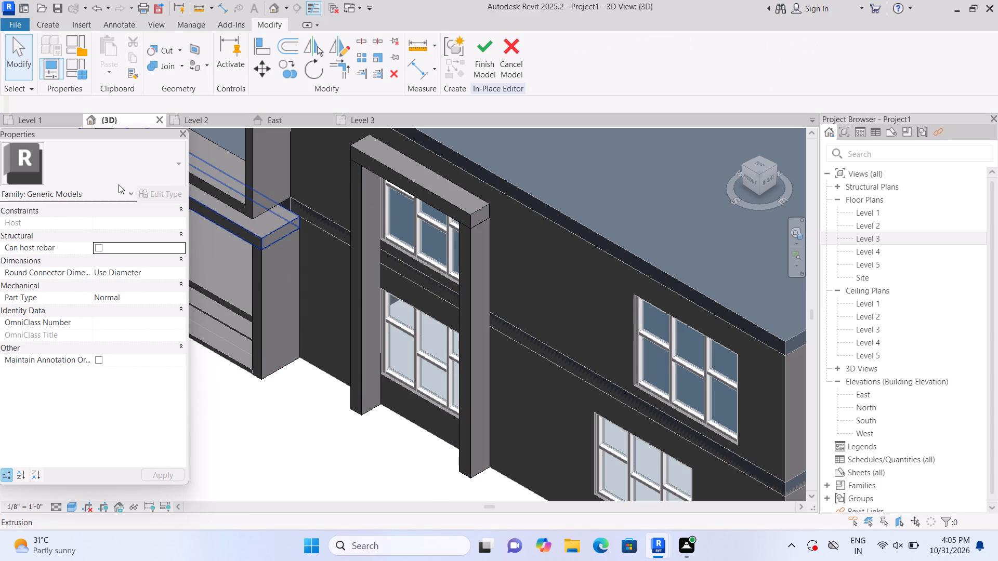
Join both window piers to the beam above the stacked windows with Join Geometry.
{"action": "left_click", "coordinate": [184, 68]}
{"action": "left_click", "coordinate": [183, 85]}
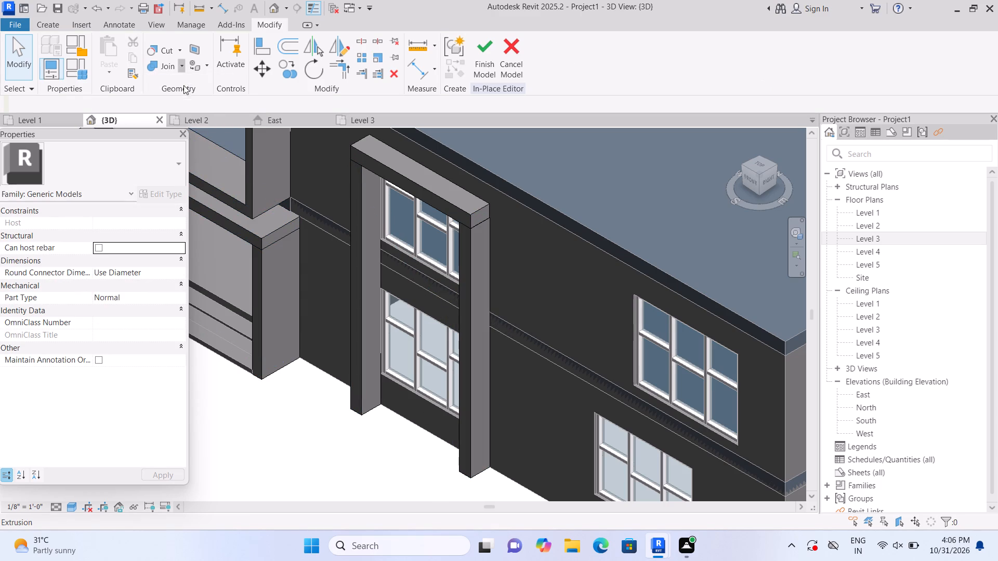
{"action": "left_click", "coordinate": [350, 291]}
{"action": "left_click", "coordinate": [414, 196]}
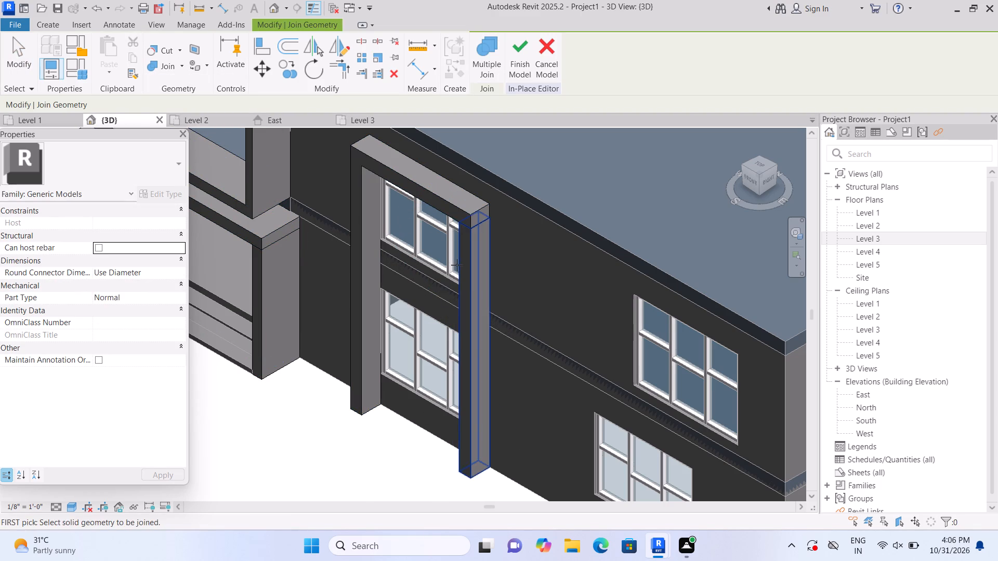
{"action": "left_click", "coordinate": [457, 265]}
{"action": "left_click", "coordinate": [452, 206]}
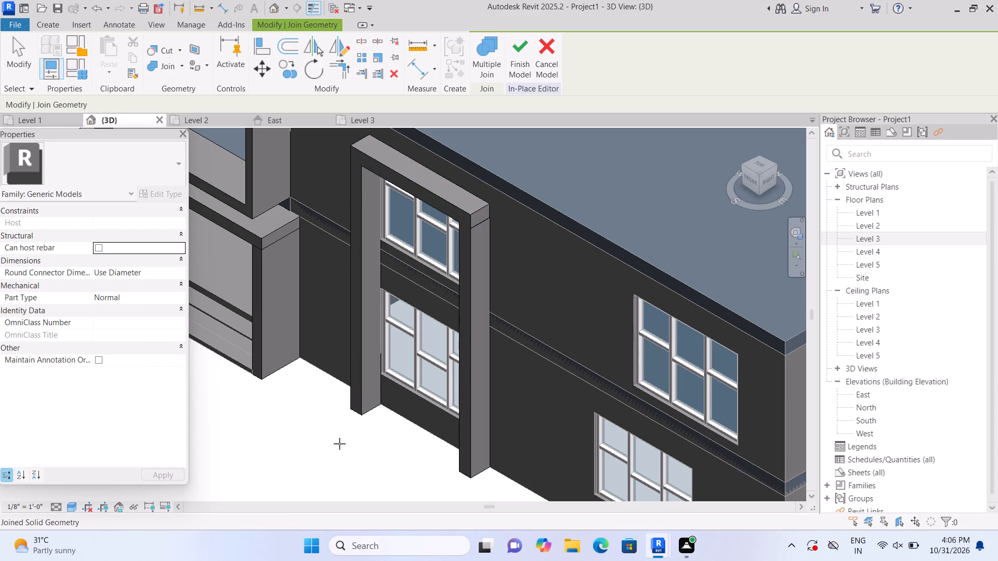
{"action": "key", "text": "Escape"}
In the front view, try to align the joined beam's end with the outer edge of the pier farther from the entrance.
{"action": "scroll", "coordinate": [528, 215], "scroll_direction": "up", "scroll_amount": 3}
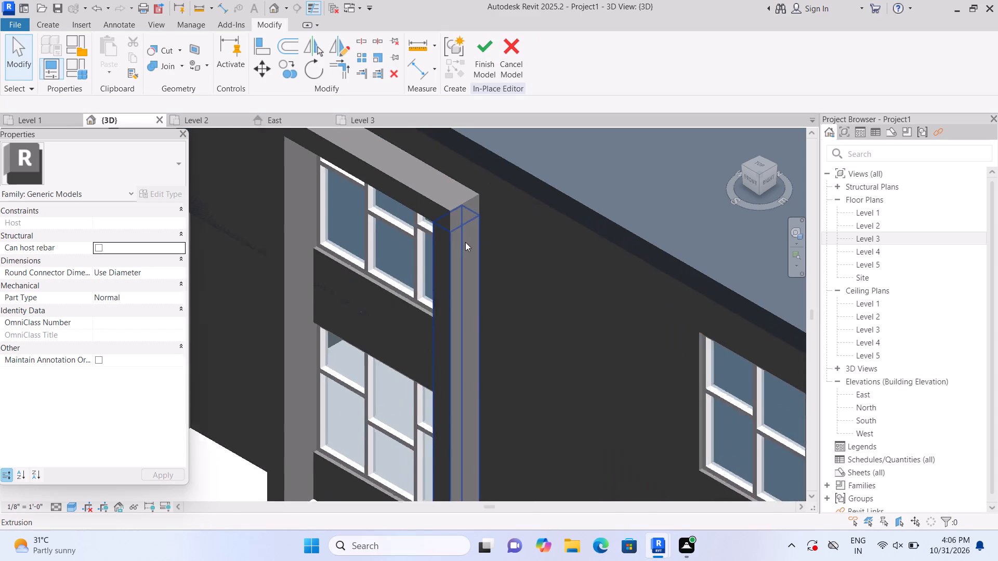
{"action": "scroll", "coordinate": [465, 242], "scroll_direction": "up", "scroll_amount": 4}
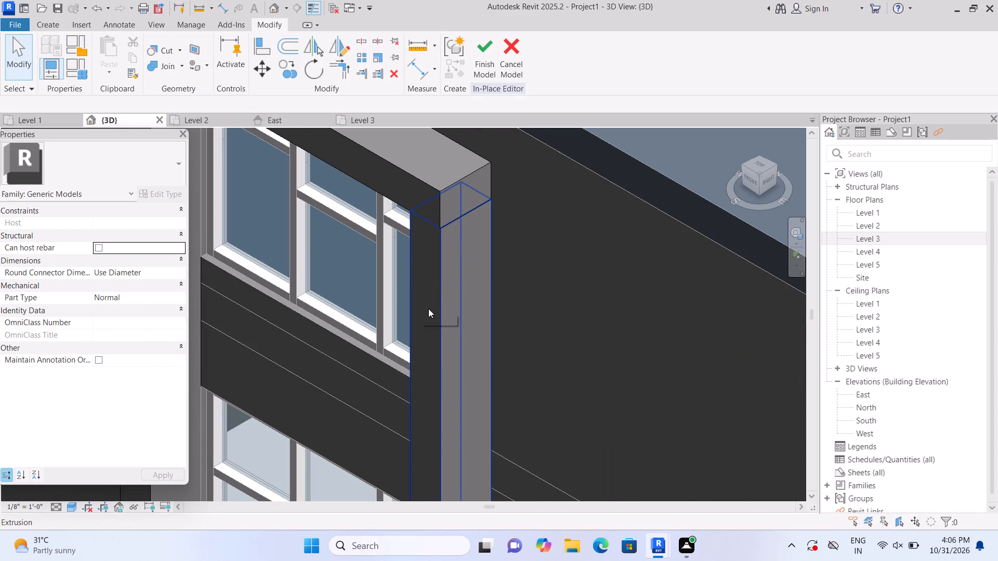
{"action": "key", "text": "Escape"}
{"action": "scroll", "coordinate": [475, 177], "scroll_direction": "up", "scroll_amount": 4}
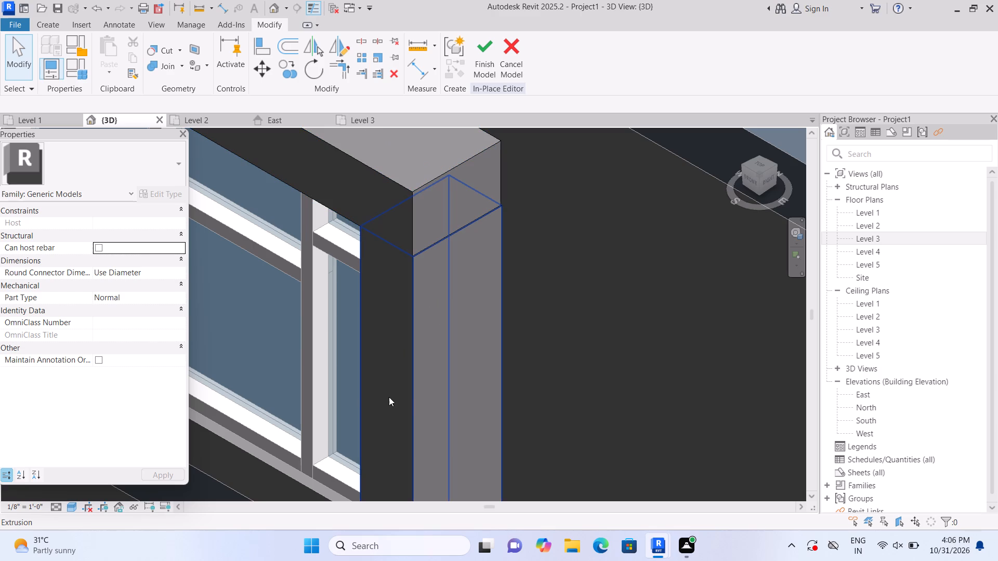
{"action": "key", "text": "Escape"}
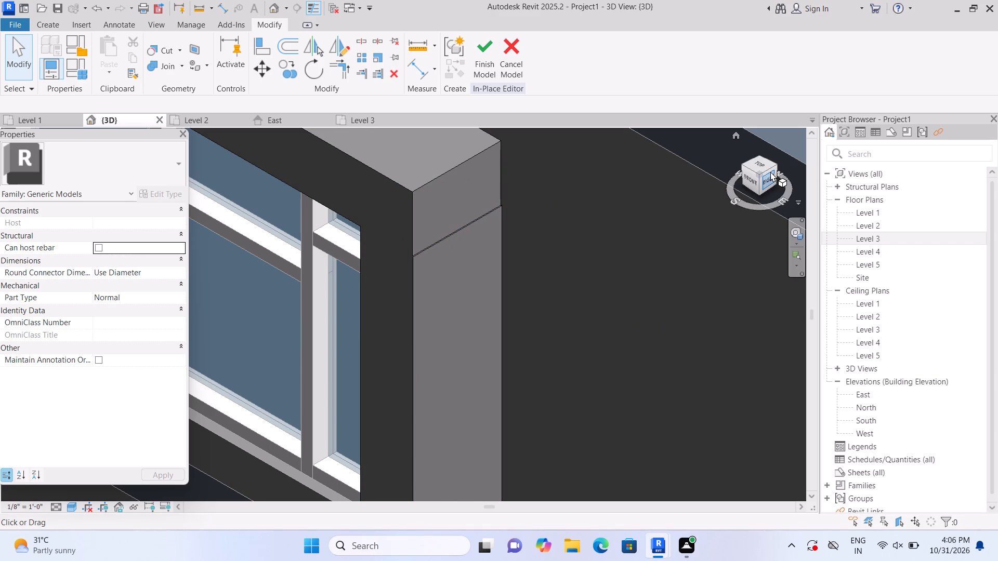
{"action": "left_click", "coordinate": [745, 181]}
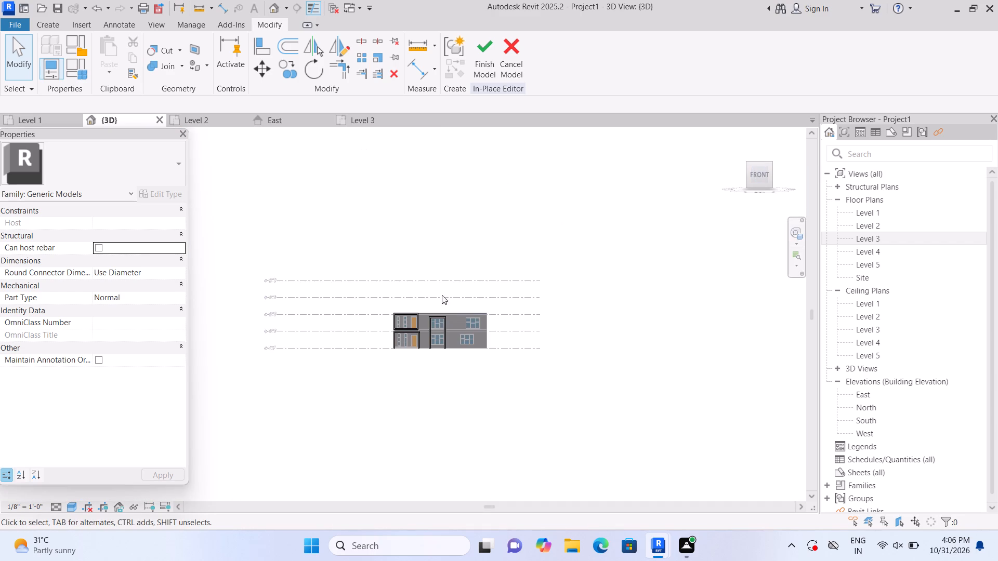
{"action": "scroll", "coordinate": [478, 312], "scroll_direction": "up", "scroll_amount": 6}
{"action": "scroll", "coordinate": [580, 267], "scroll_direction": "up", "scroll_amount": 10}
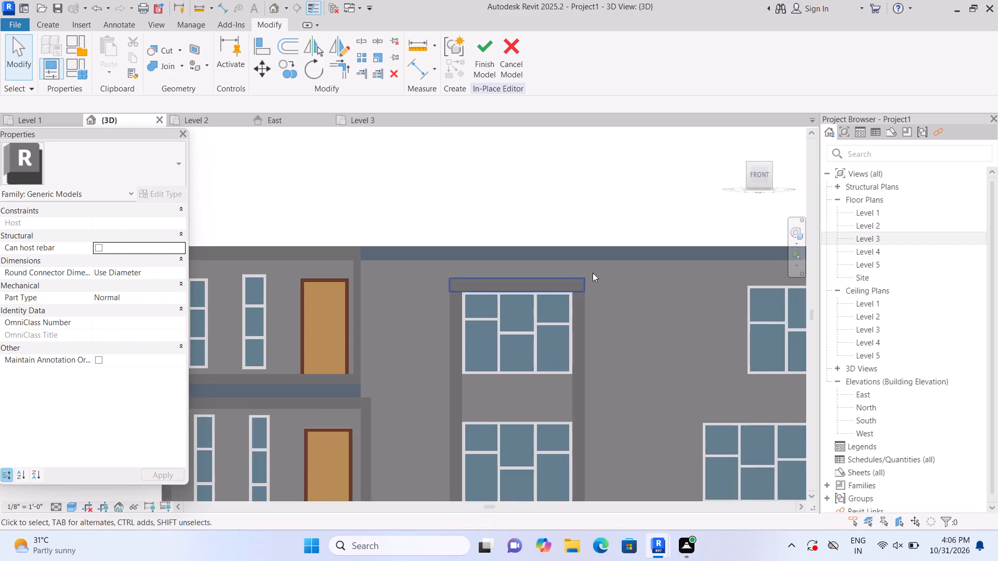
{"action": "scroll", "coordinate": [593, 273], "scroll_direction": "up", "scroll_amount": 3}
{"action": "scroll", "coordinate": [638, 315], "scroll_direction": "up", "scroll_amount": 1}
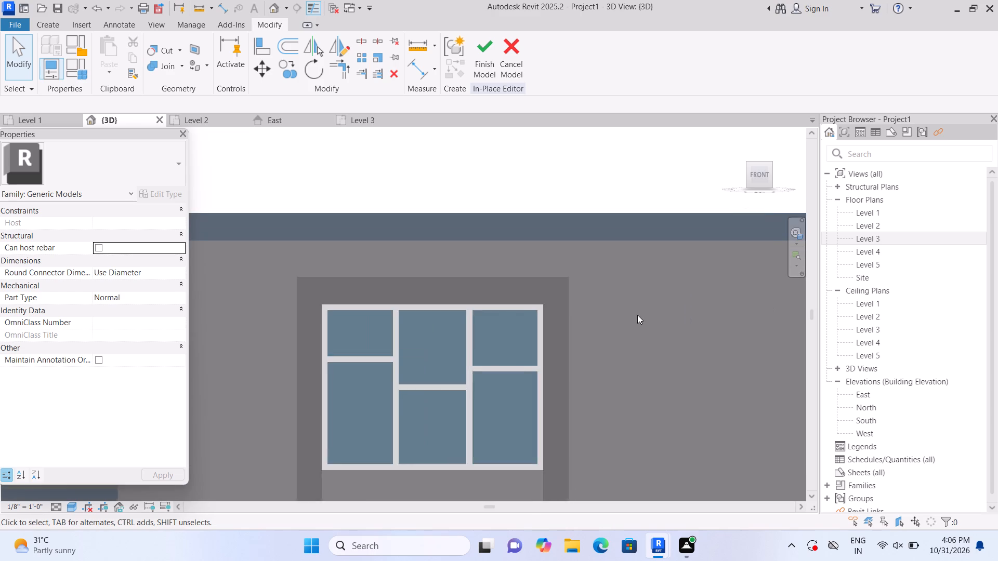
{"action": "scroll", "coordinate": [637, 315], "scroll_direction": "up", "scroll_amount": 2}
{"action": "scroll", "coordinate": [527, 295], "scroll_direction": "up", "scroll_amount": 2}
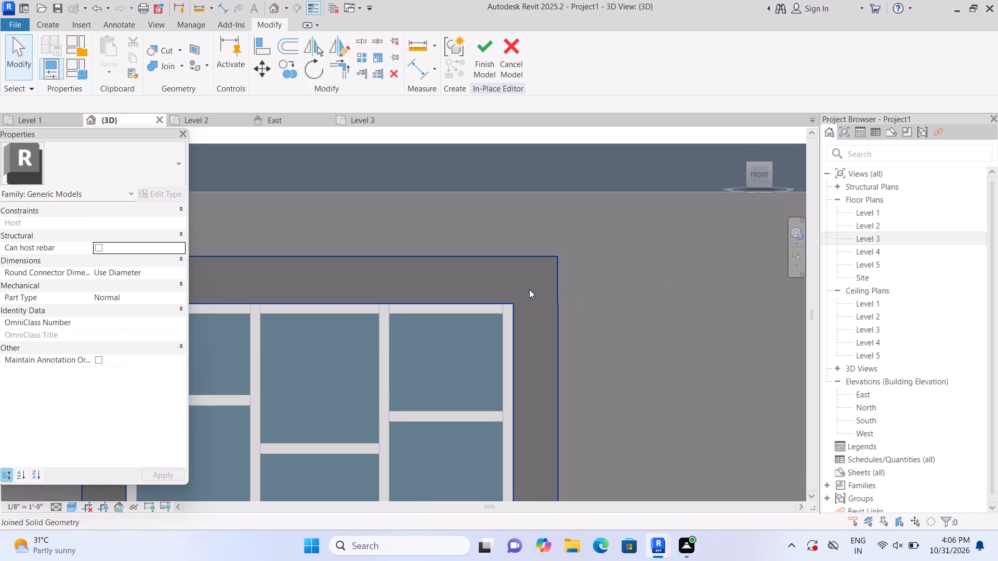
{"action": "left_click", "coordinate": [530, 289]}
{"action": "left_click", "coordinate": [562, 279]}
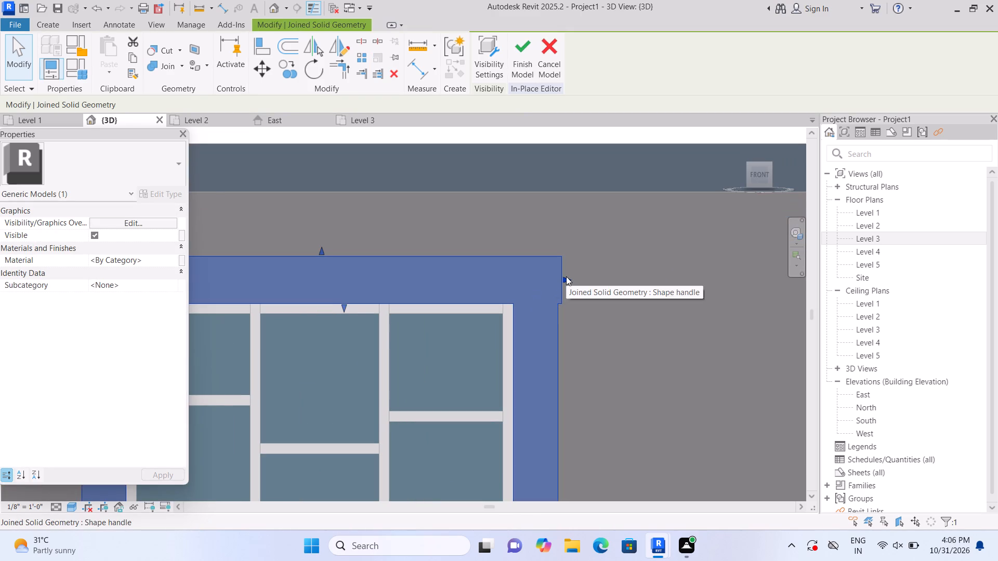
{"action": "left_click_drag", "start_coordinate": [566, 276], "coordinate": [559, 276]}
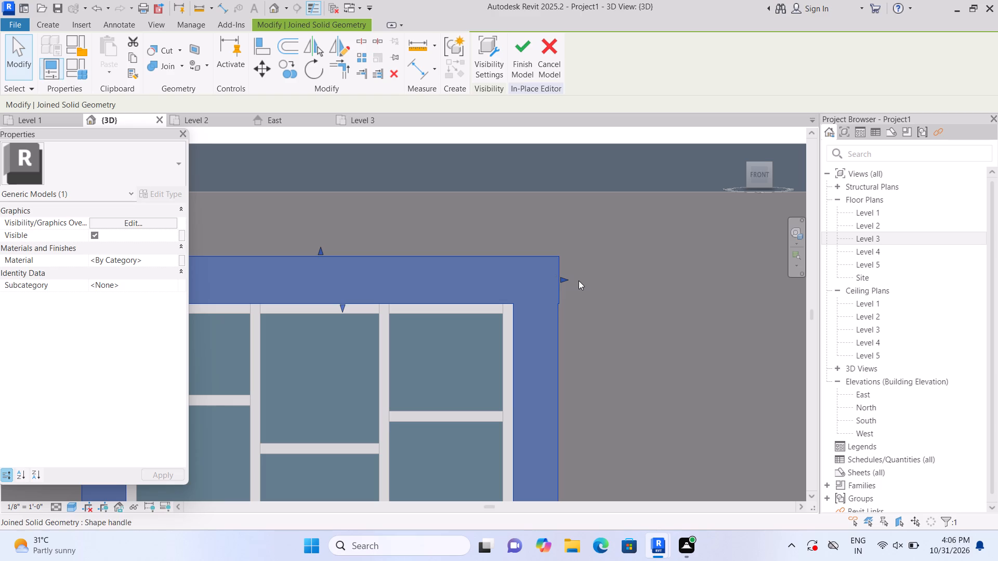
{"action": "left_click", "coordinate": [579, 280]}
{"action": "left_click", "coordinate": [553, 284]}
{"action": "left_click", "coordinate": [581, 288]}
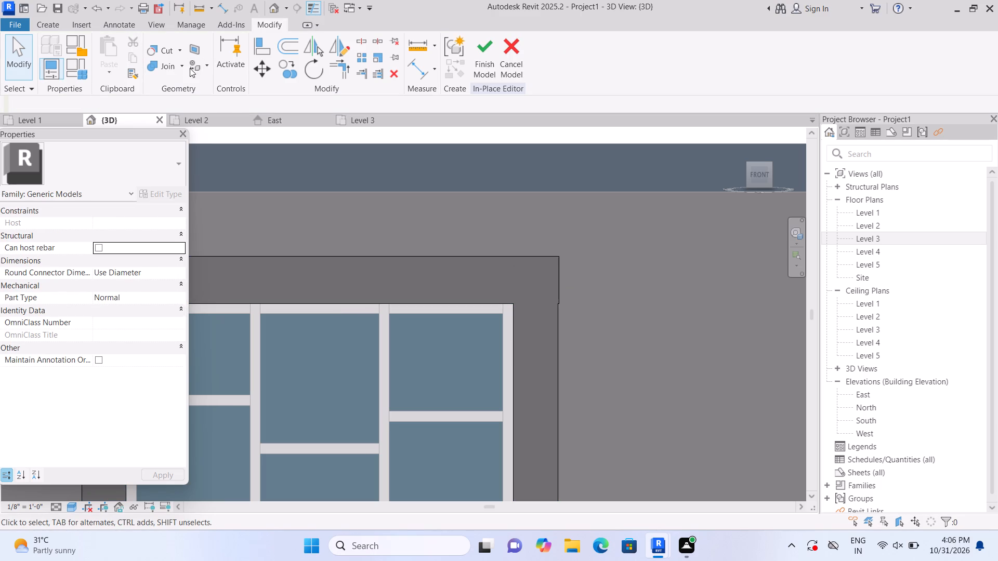
Unjoin the pier farther from the entrance from the beam above the windows.
{"action": "left_click", "coordinate": [182, 62]}
{"action": "left_click", "coordinate": [187, 110]}
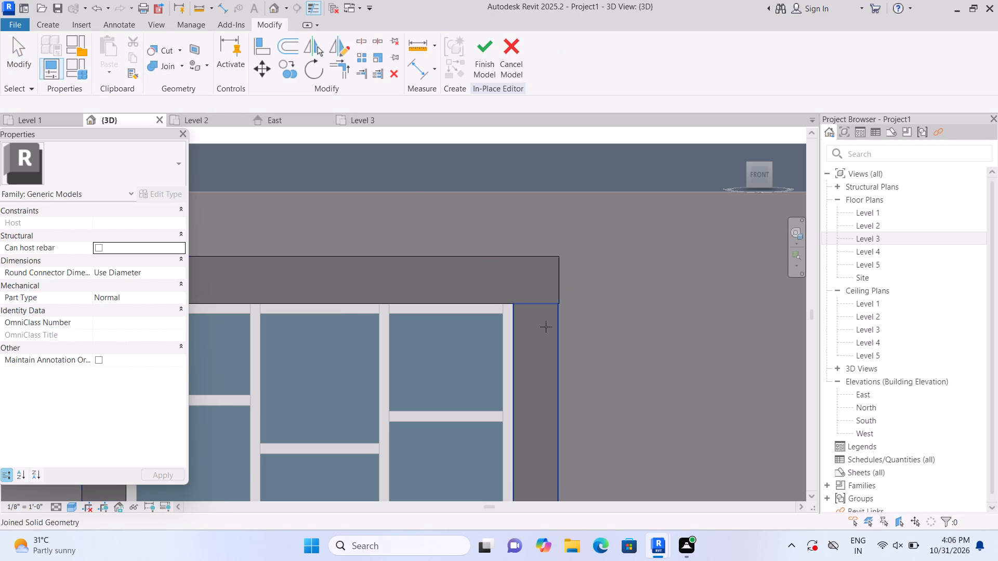
{"action": "left_click", "coordinate": [546, 327]}
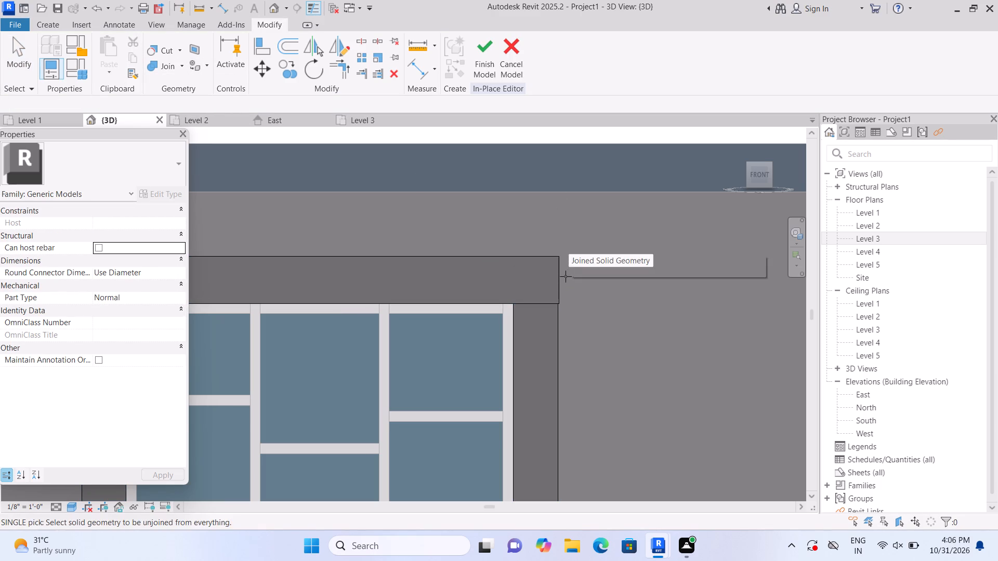
{"action": "scroll", "coordinate": [565, 278], "scroll_direction": "up", "scroll_amount": 1}
{"action": "key", "text": "Escape"}
Adjust the end of the beam above the windows so it aligns with the far pier's outer edge.
{"action": "left_click", "coordinate": [556, 288]}
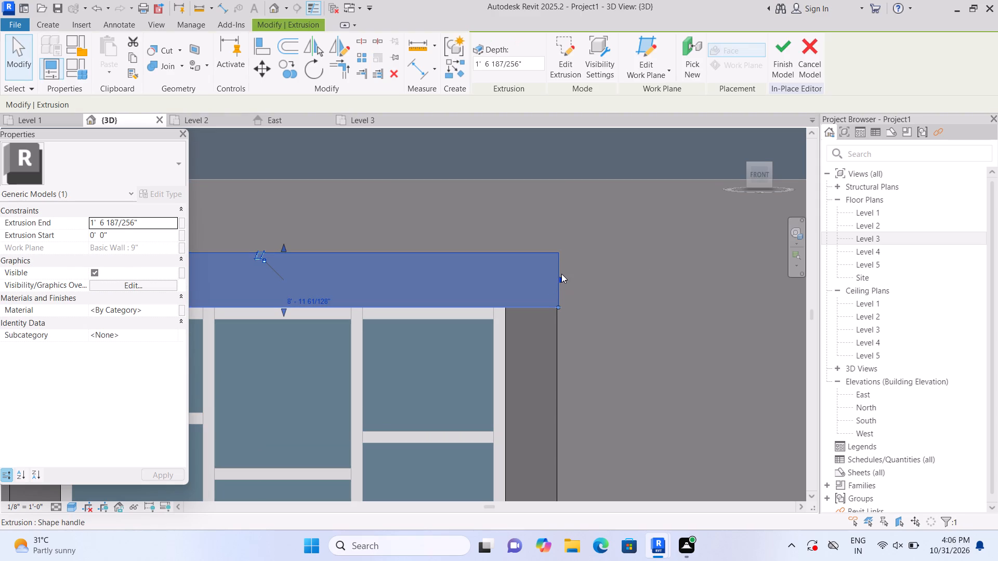
{"action": "left_click", "coordinate": [561, 274]}
{"action": "left_click", "coordinate": [561, 274]}
{"action": "left_click", "coordinate": [572, 266]}
{"action": "scroll", "coordinate": [572, 266], "scroll_direction": "down", "scroll_amount": 2}
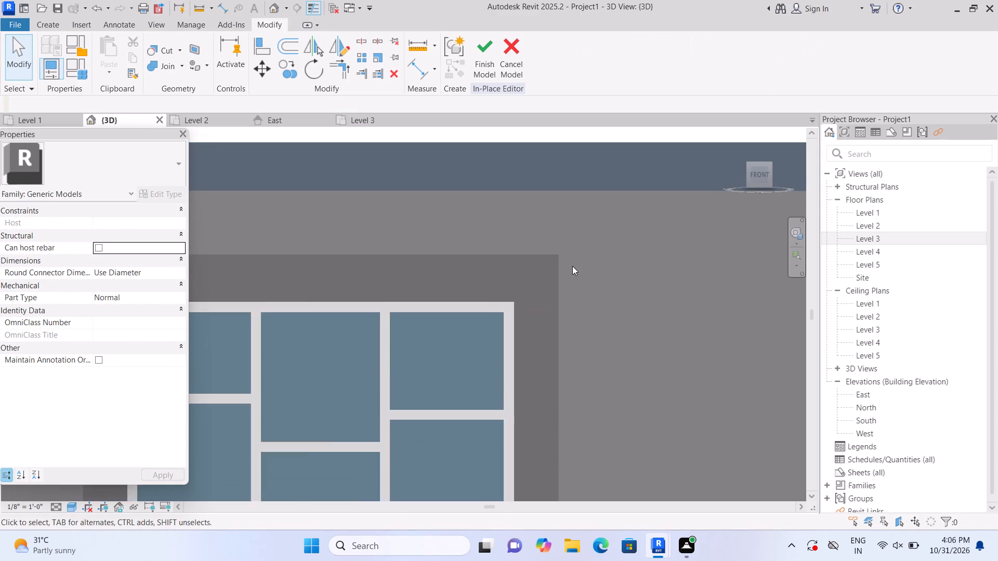
Join the beam above the windows to the far pier again with Join Geometry.
{"action": "left_click", "coordinate": [182, 64]}
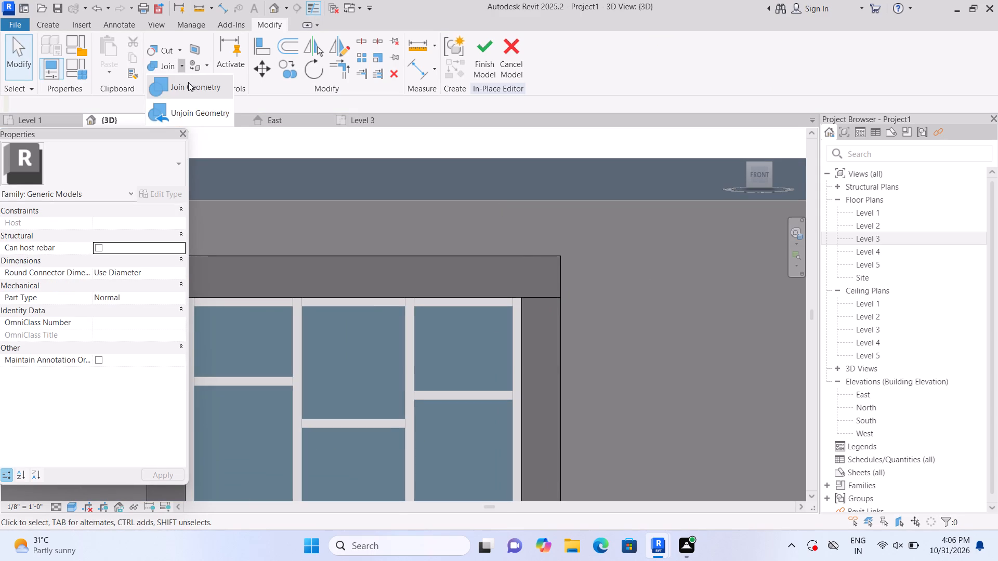
{"action": "left_click", "coordinate": [188, 82]}
{"action": "left_click", "coordinate": [549, 280]}
{"action": "left_click", "coordinate": [550, 346]}
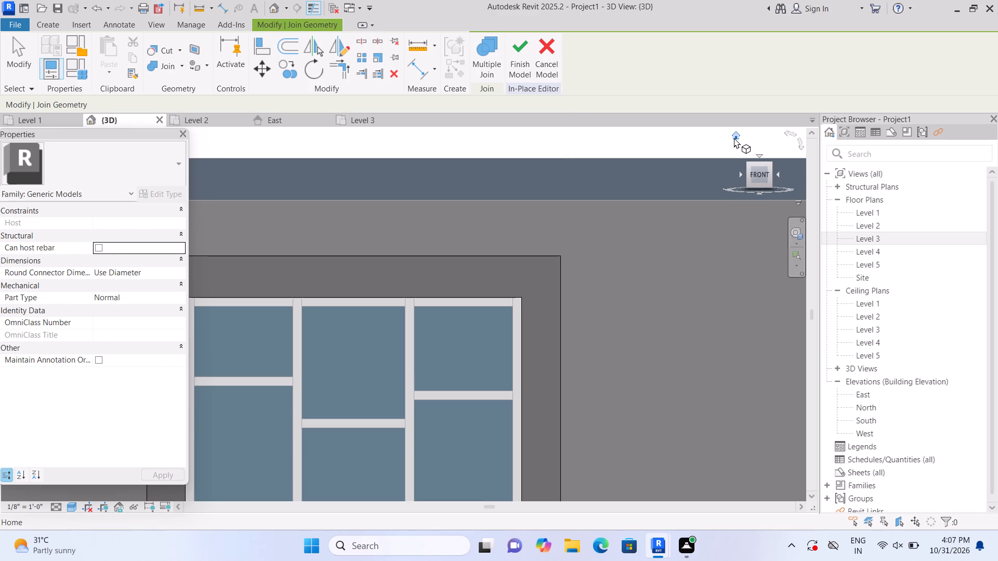
Examine the joined window frame and the whole façade in the home 3D view and the front view.
{"action": "left_click", "coordinate": [734, 136]}
{"action": "scroll", "coordinate": [355, 445], "scroll_direction": "up", "scroll_amount": 11}
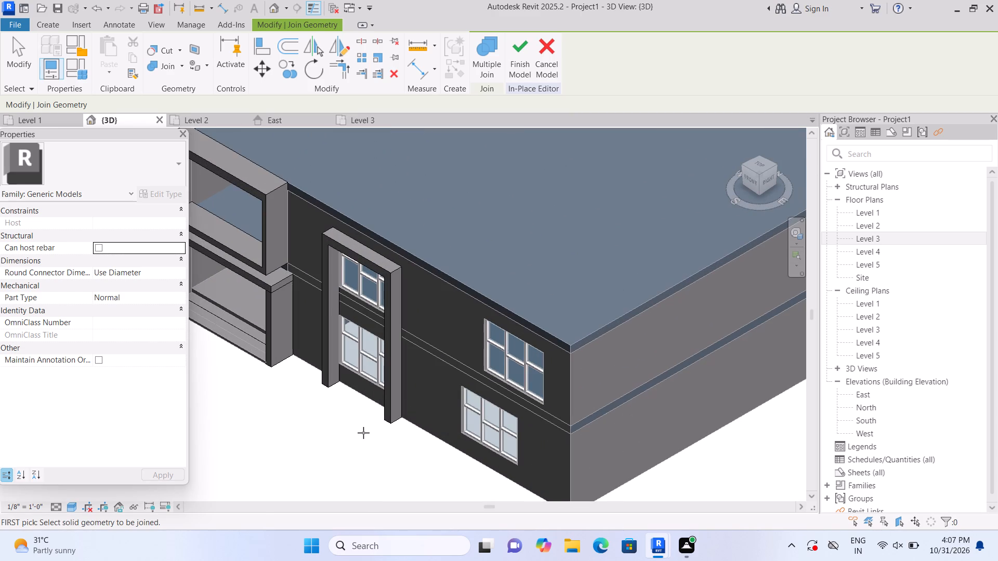
{"action": "scroll", "coordinate": [363, 433], "scroll_direction": "down", "scroll_amount": 1}
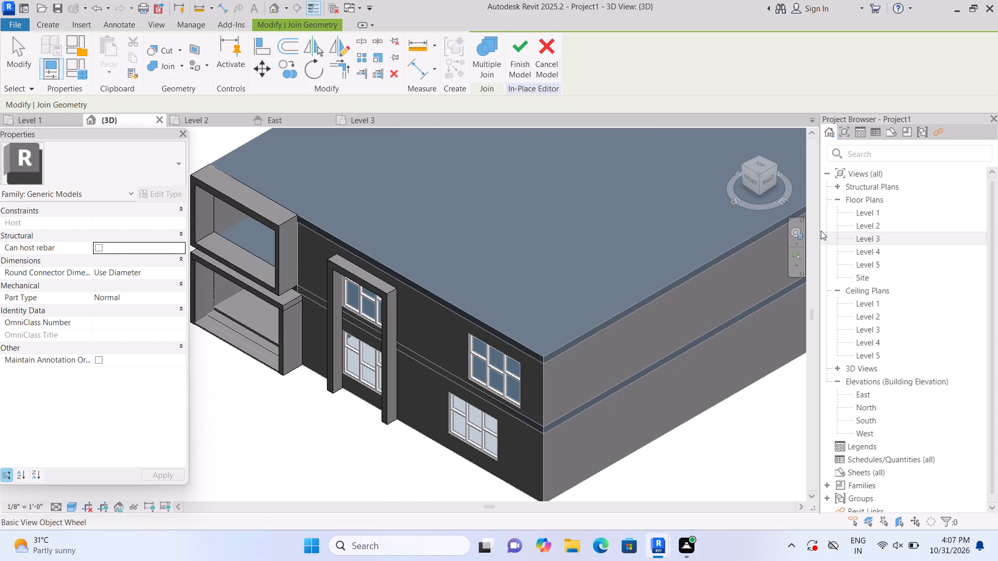
{"action": "left_click", "coordinate": [756, 178]}
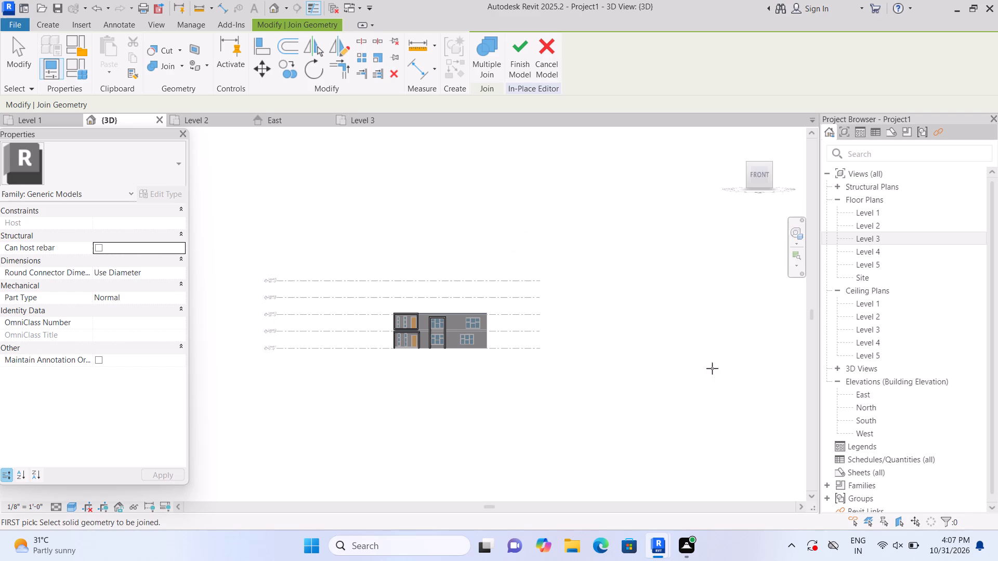
{"action": "scroll", "coordinate": [703, 482], "scroll_direction": "up", "scroll_amount": 4}
{"action": "middle_click_drag", "start_coordinate": [300, 308], "coordinate": [475, 416]}
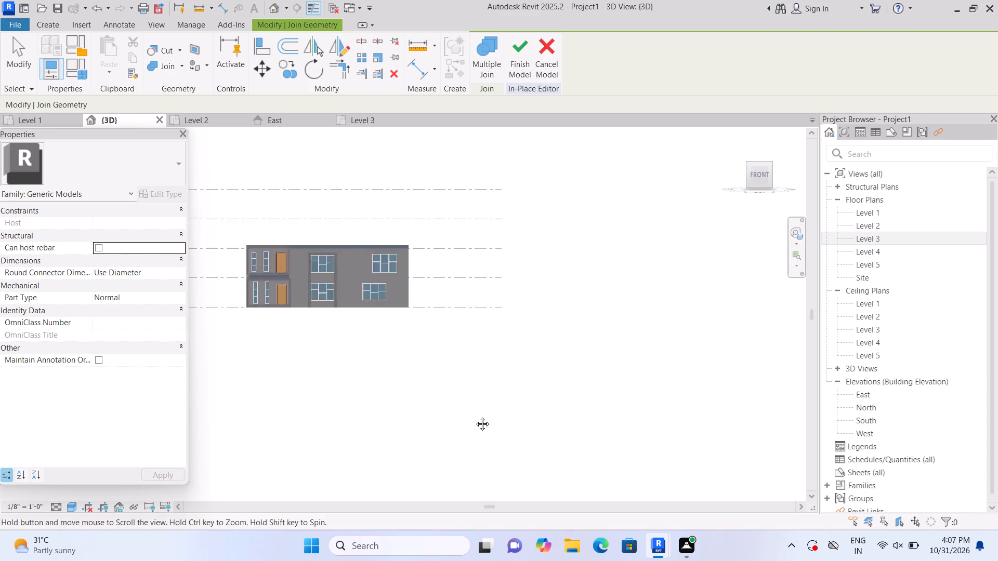
{"action": "middle_click_drag", "start_coordinate": [475, 416], "coordinate": [506, 445]}
{"action": "scroll", "coordinate": [459, 436], "scroll_direction": "up", "scroll_amount": 5}
{"action": "scroll", "coordinate": [396, 353], "scroll_direction": "up", "scroll_amount": 2}
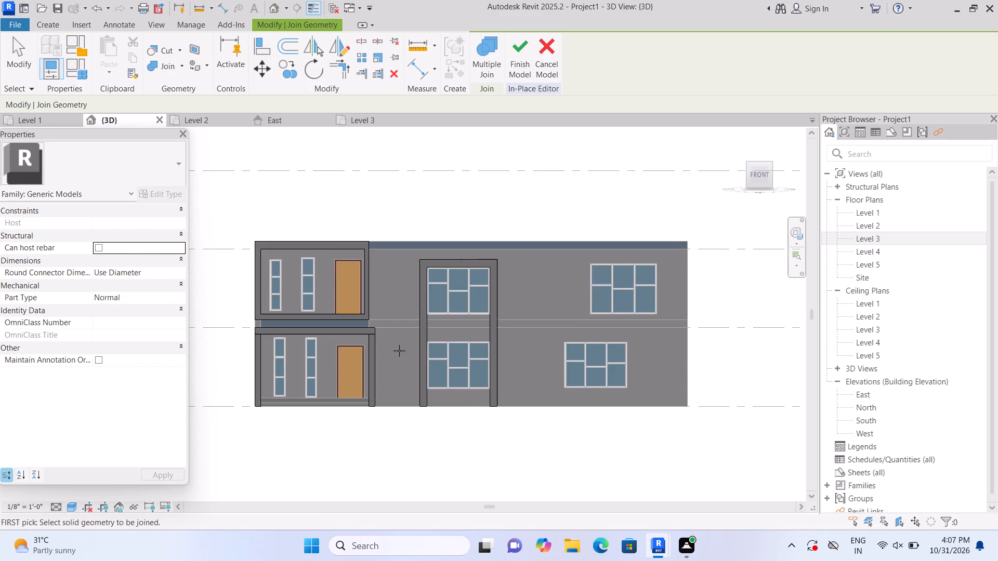
Start a new in-place extrusion for a crossbar in the stacked-window frame.
{"action": "scroll", "coordinate": [399, 351], "scroll_direction": "up", "scroll_amount": 1}
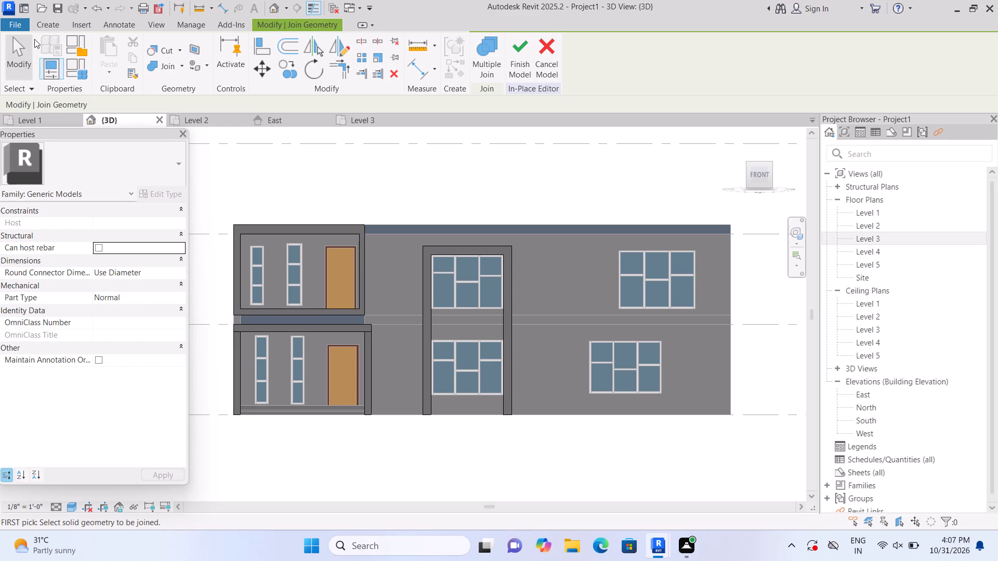
{"action": "double_click", "coordinate": [53, 27]}
{"action": "left_click", "coordinate": [108, 50]}
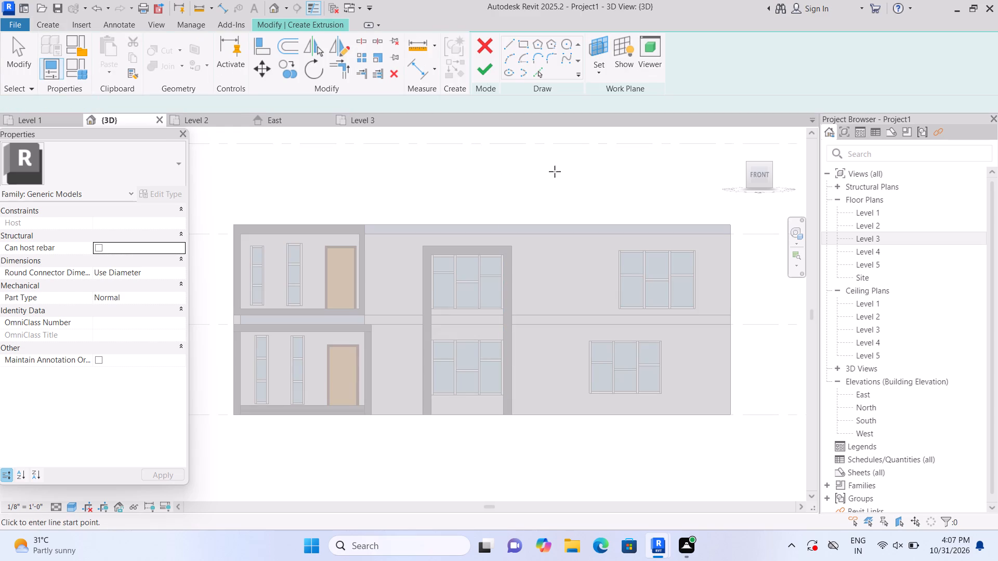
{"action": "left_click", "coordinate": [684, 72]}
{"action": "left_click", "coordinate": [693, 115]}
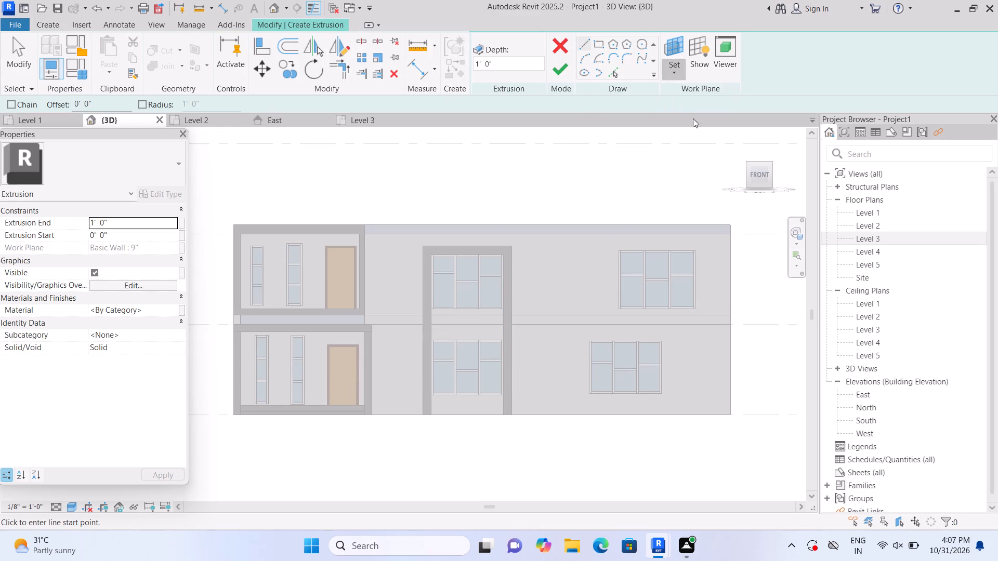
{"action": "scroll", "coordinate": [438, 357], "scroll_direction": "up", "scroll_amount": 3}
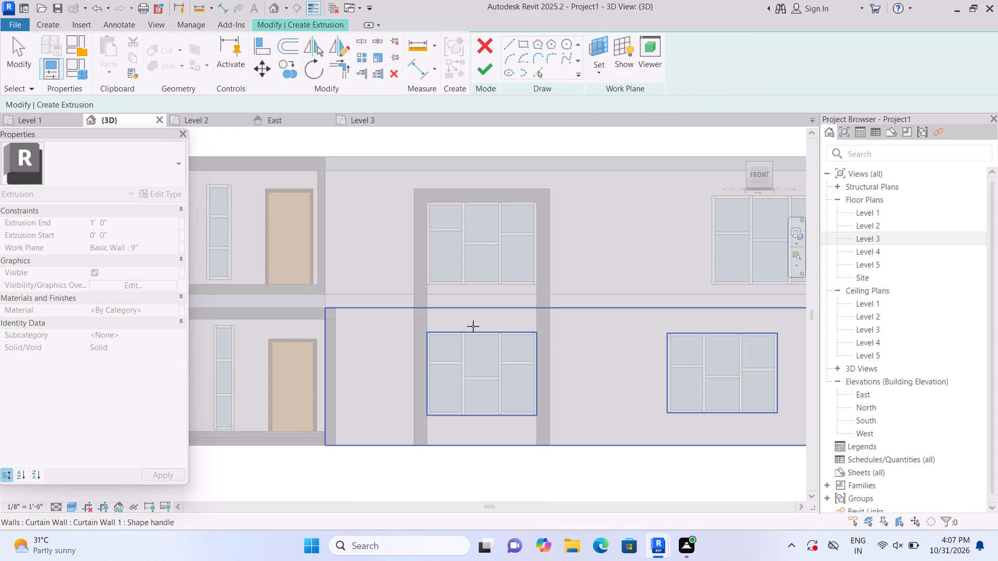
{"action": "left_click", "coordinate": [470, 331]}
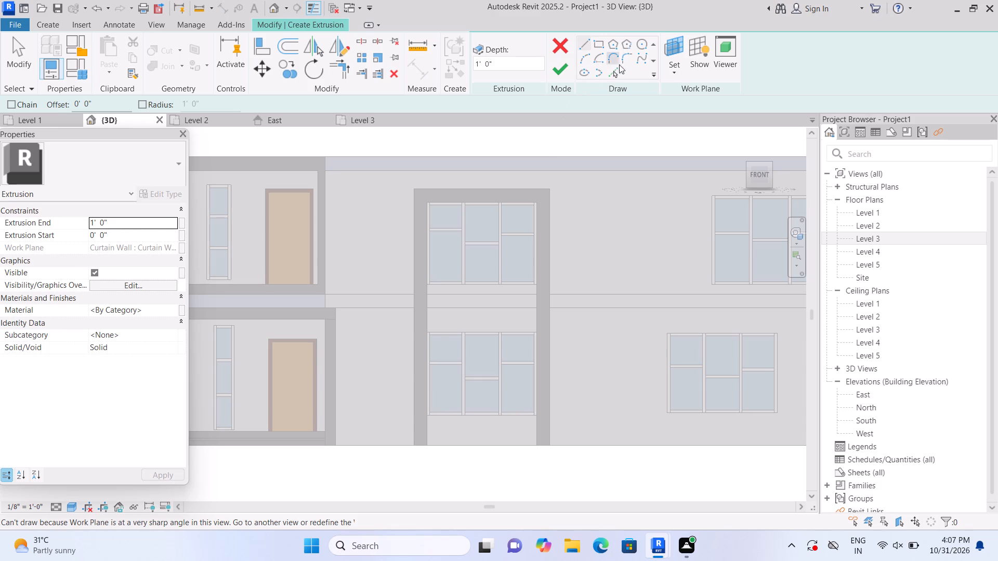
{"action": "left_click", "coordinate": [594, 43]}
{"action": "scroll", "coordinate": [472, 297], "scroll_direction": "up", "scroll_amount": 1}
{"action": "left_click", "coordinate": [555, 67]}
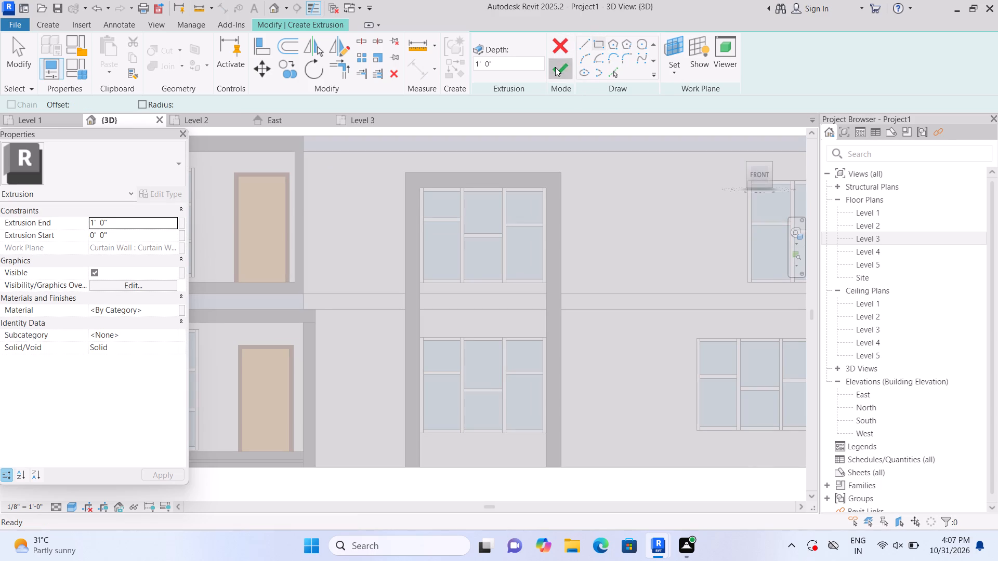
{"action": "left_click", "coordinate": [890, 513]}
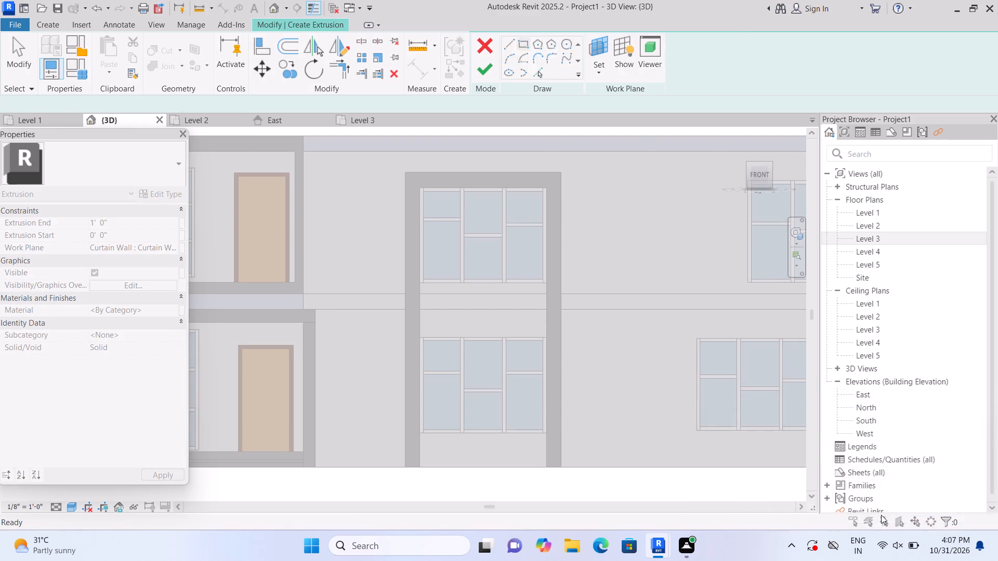
Create a 1' deep extrusion on the 9" wall face, about 7 1/4" high and 8' wide, directly above the lower window between the piers.
{"action": "left_click", "coordinate": [683, 71]}
{"action": "left_click", "coordinate": [691, 126]}
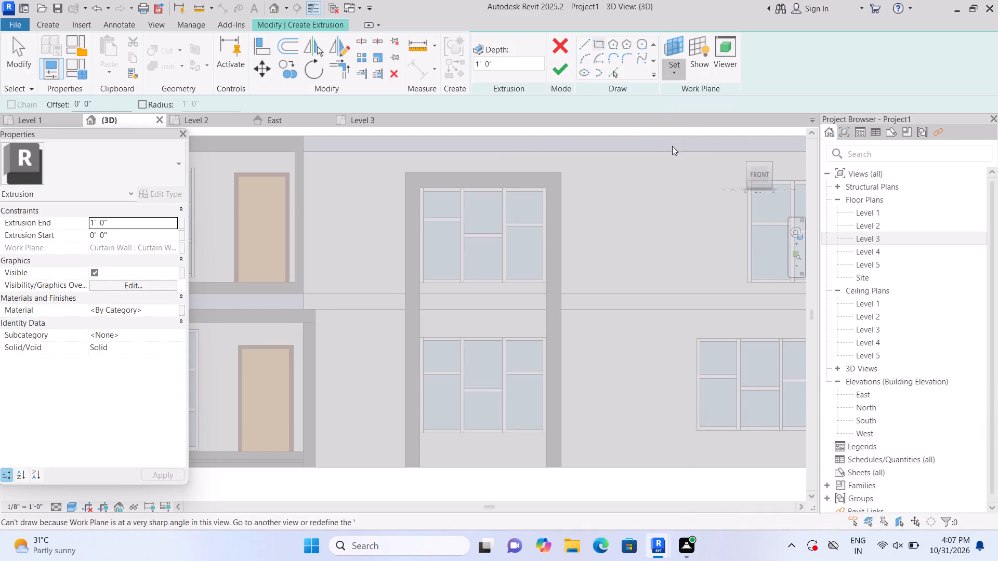
{"action": "left_click", "coordinate": [491, 328]}
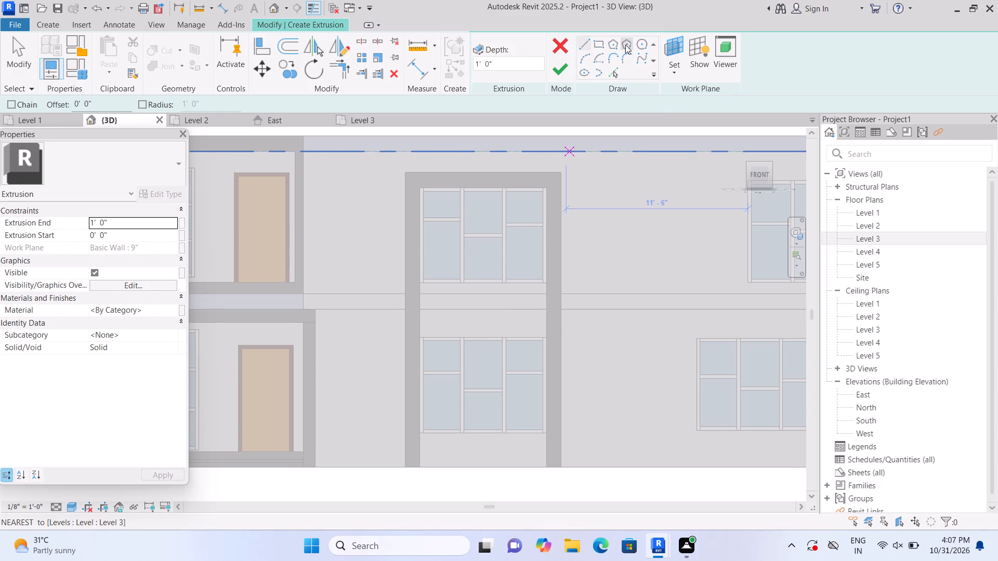
{"action": "left_click", "coordinate": [601, 39]}
{"action": "left_click", "coordinate": [418, 332]}
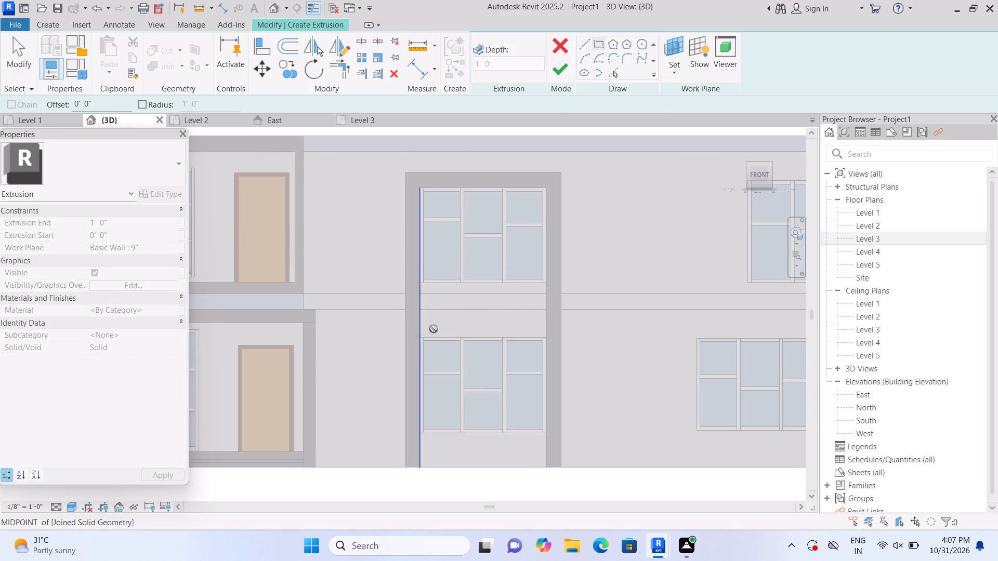
{"action": "left_click", "coordinate": [547, 329]}
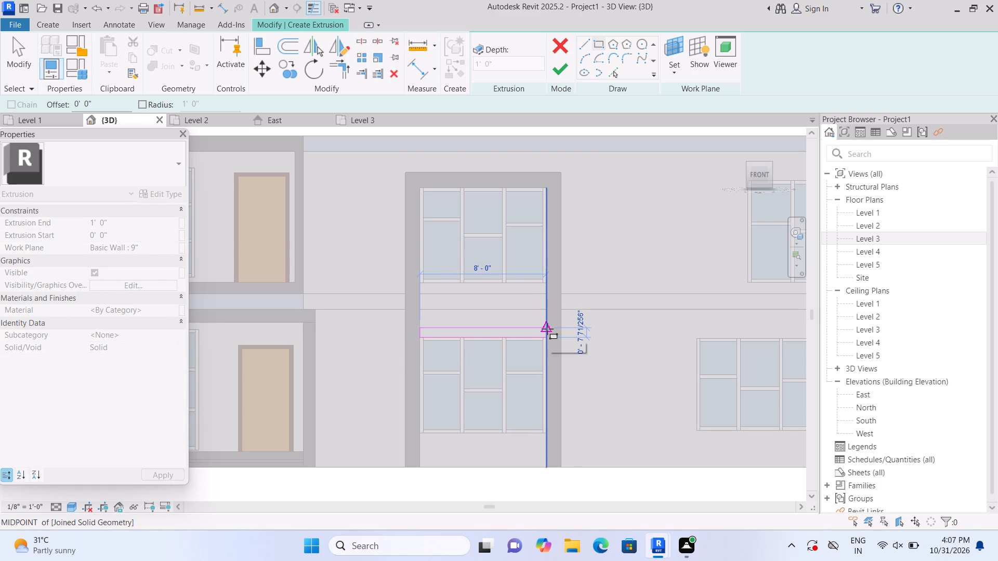
{"action": "left_click", "coordinate": [564, 69]}
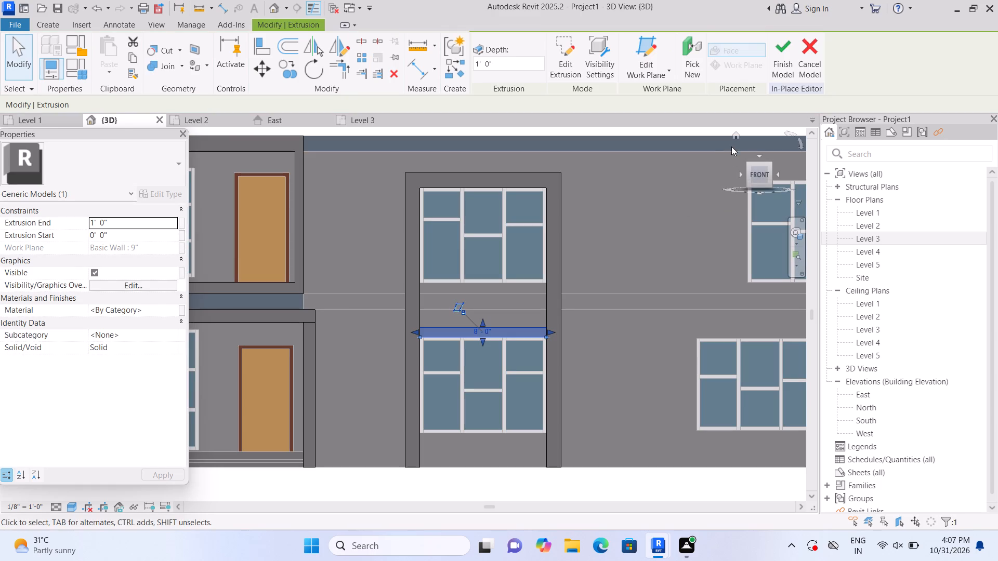
Stretch the new crossbar outward from the façade to an extrusion depth of about 1' 6 3/4".
{"action": "left_click", "coordinate": [737, 134]}
{"action": "scroll", "coordinate": [405, 450], "scroll_direction": "up", "scroll_amount": 2}
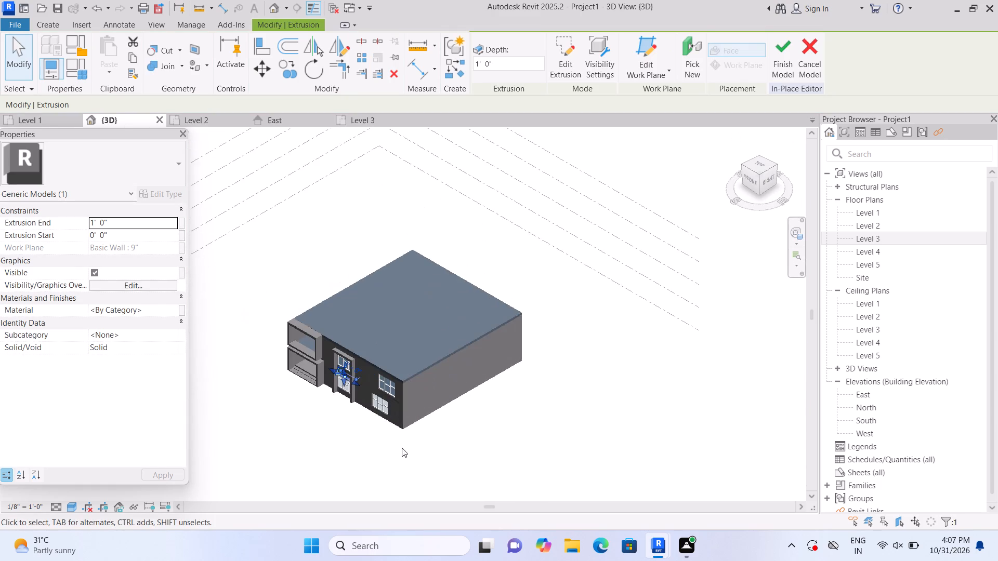
{"action": "scroll", "coordinate": [330, 359], "scroll_direction": "up", "scroll_amount": 13}
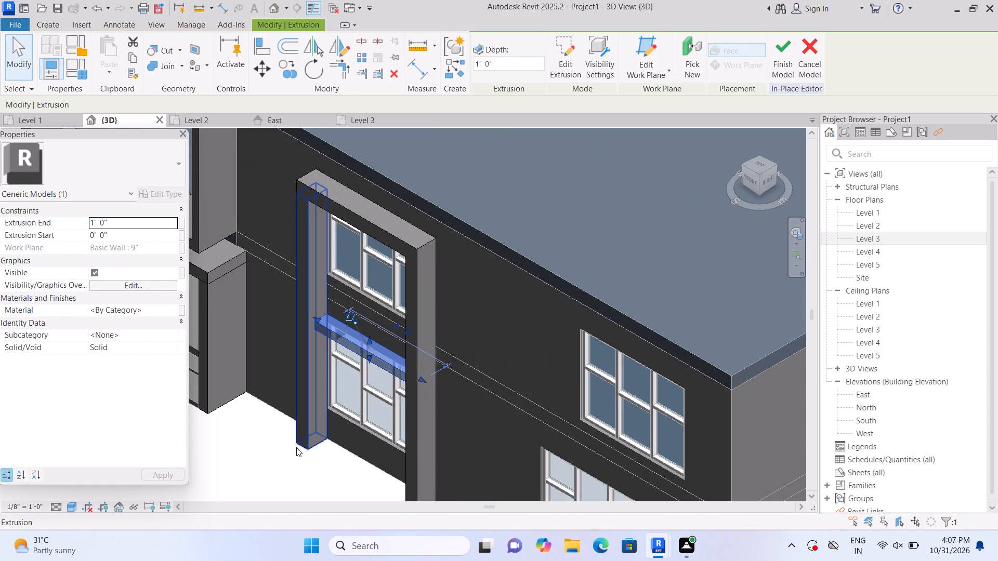
{"action": "left_click", "coordinate": [292, 451]}
{"action": "scroll", "coordinate": [298, 451], "scroll_direction": "up", "scroll_amount": 1}
{"action": "scroll", "coordinate": [373, 330], "scroll_direction": "up", "scroll_amount": 2}
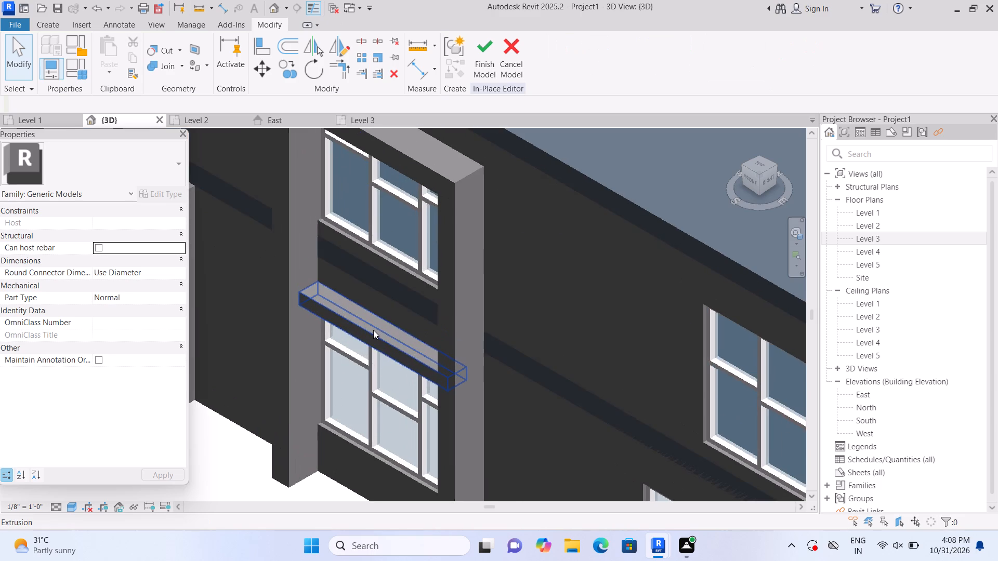
{"action": "left_click", "coordinate": [373, 330]}
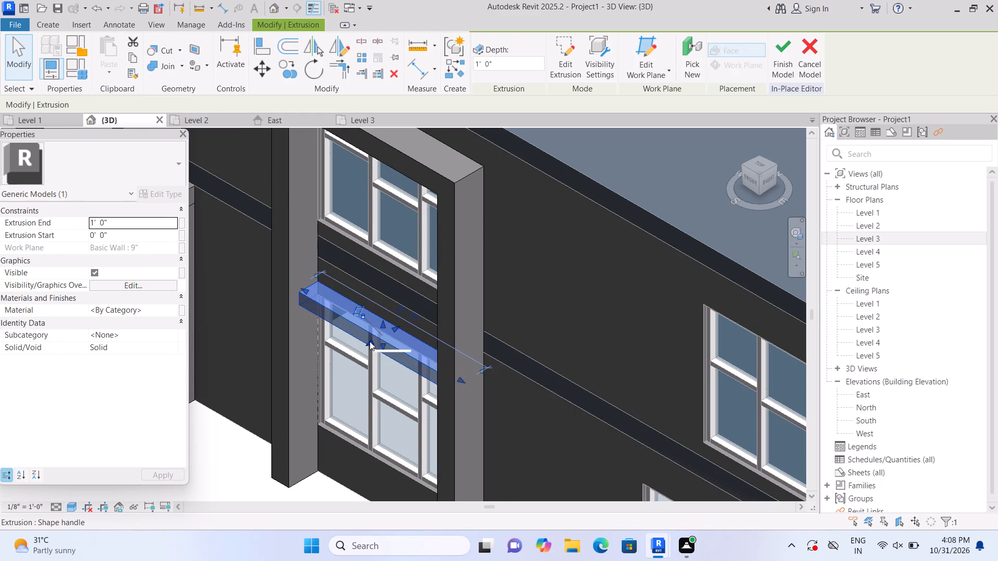
{"action": "left_click_drag", "start_coordinate": [370, 341], "coordinate": [364, 345]}
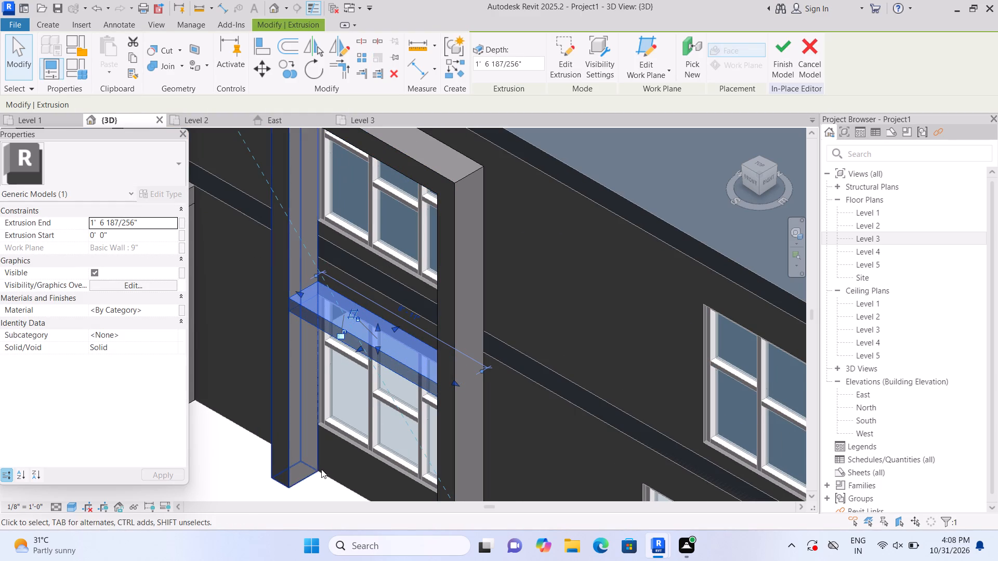
Examine the crossbar between the piers and the surrounding façade in the 3D view.
{"action": "left_click", "coordinate": [319, 477]}
{"action": "scroll", "coordinate": [319, 475], "scroll_direction": "down", "scroll_amount": 1}
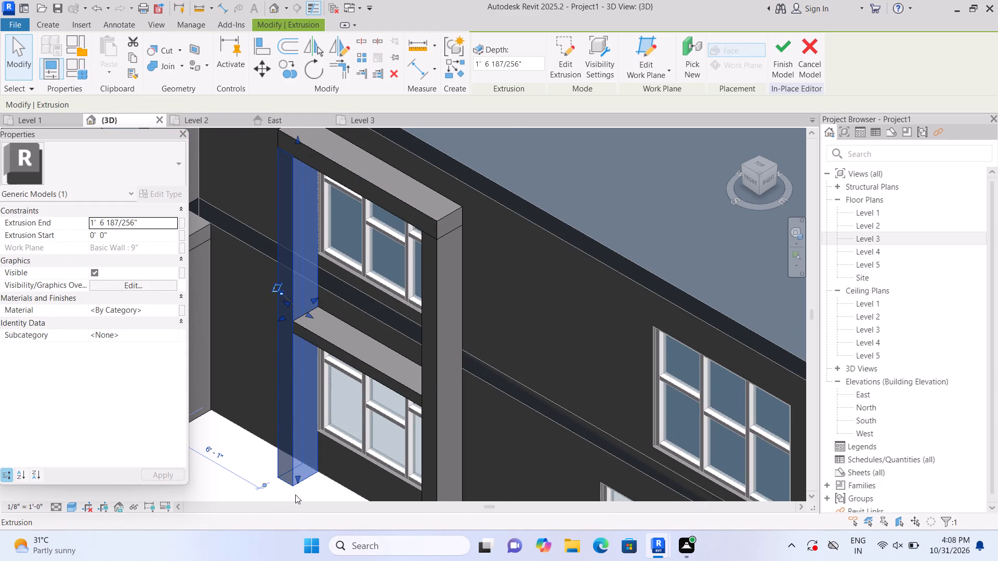
{"action": "left_click", "coordinate": [295, 495]}
{"action": "scroll", "coordinate": [301, 491], "scroll_direction": "down", "scroll_amount": 2}
{"action": "middle_click_drag", "start_coordinate": [299, 491], "coordinate": [329, 403]}
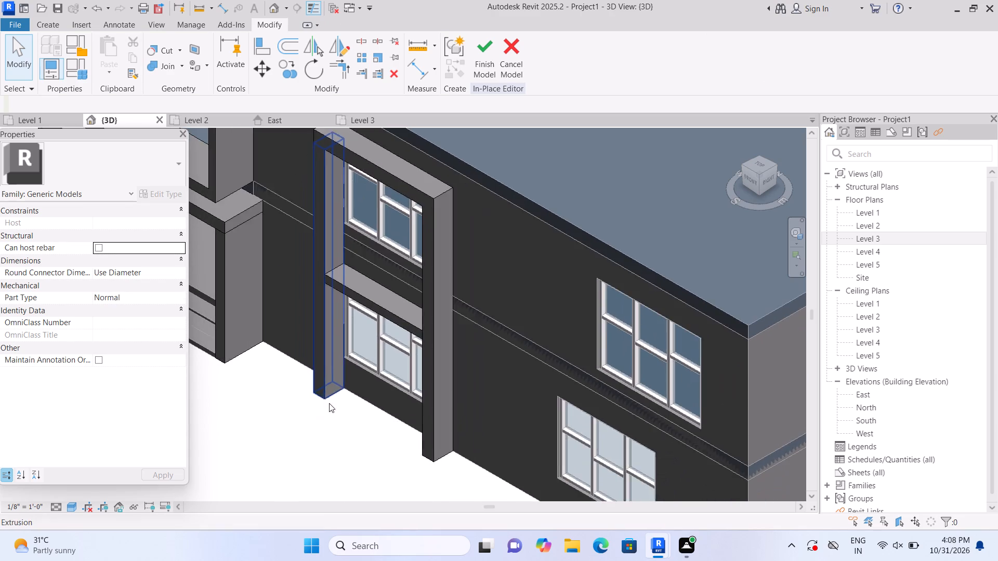
{"action": "scroll", "coordinate": [326, 439], "scroll_direction": "down", "scroll_amount": 2}
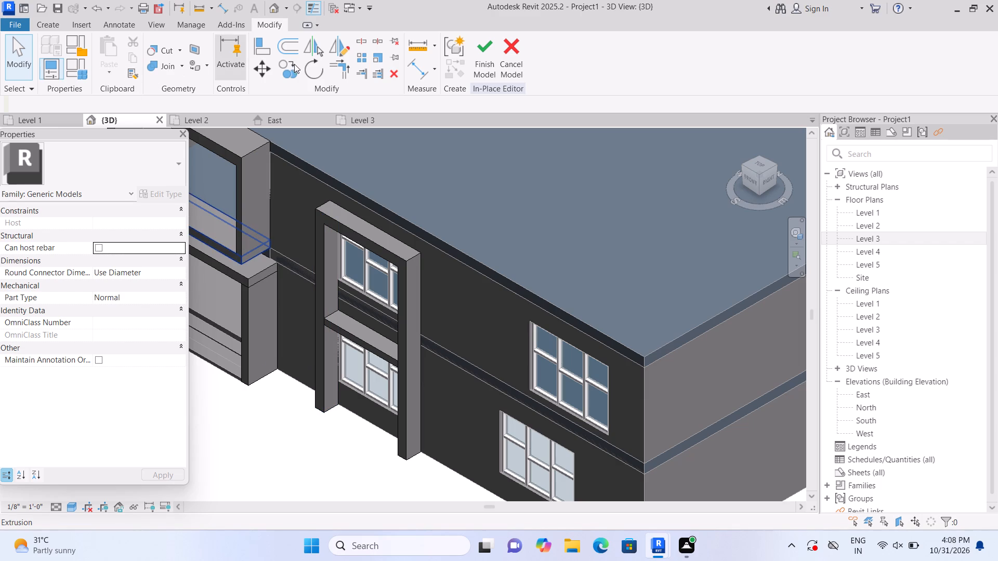
{"action": "scroll", "coordinate": [272, 443], "scroll_direction": "down", "scroll_amount": 1}
{"action": "middle_click_drag", "start_coordinate": [276, 456], "coordinate": [274, 454]}
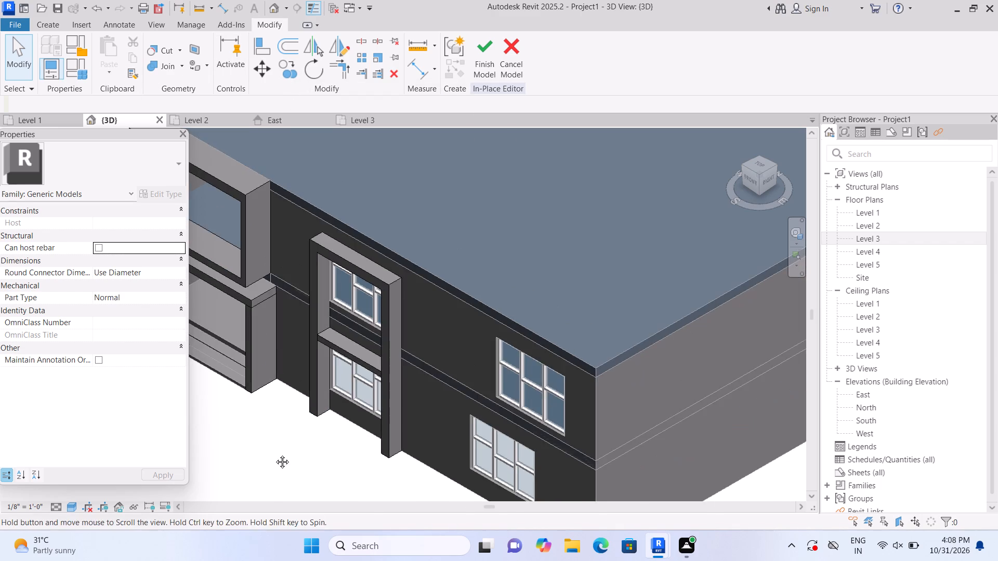
{"action": "middle_click_drag", "start_coordinate": [274, 454], "coordinate": [280, 416]}
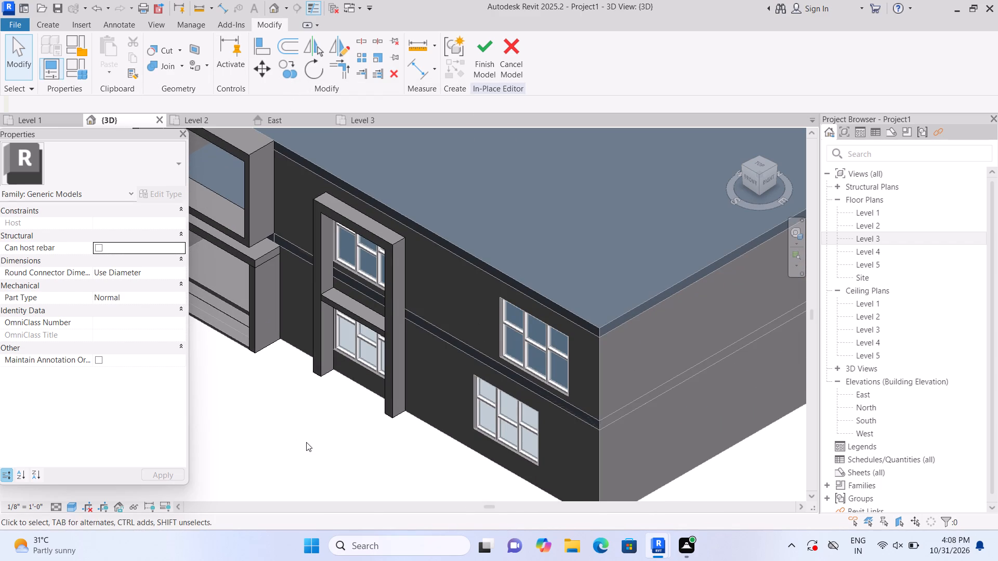
{"action": "scroll", "coordinate": [306, 442], "scroll_direction": "down", "scroll_amount": 4}
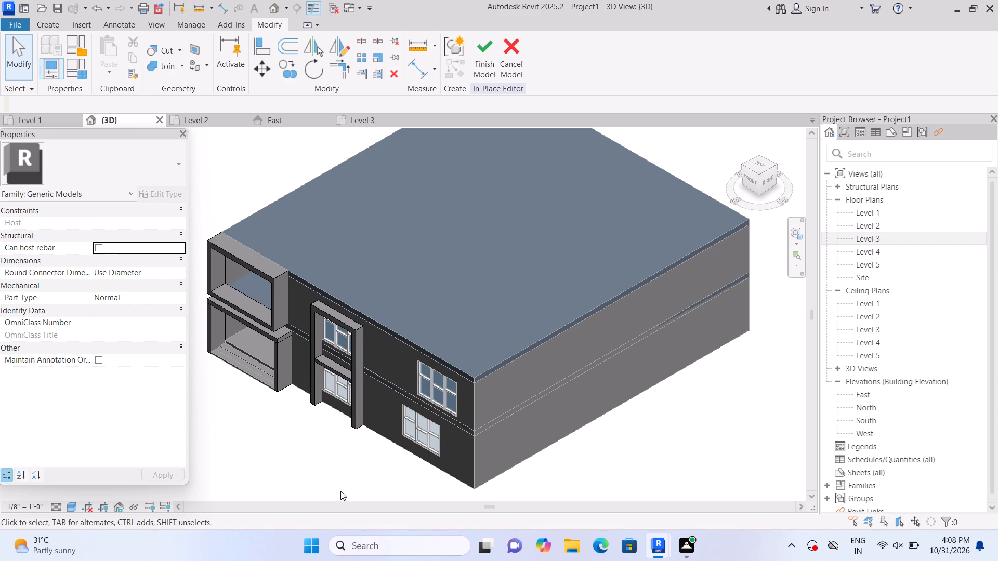
{"action": "middle_click_drag", "start_coordinate": [341, 491], "coordinate": [310, 429]}
{"action": "scroll", "coordinate": [360, 439], "scroll_direction": "up", "scroll_amount": 1}
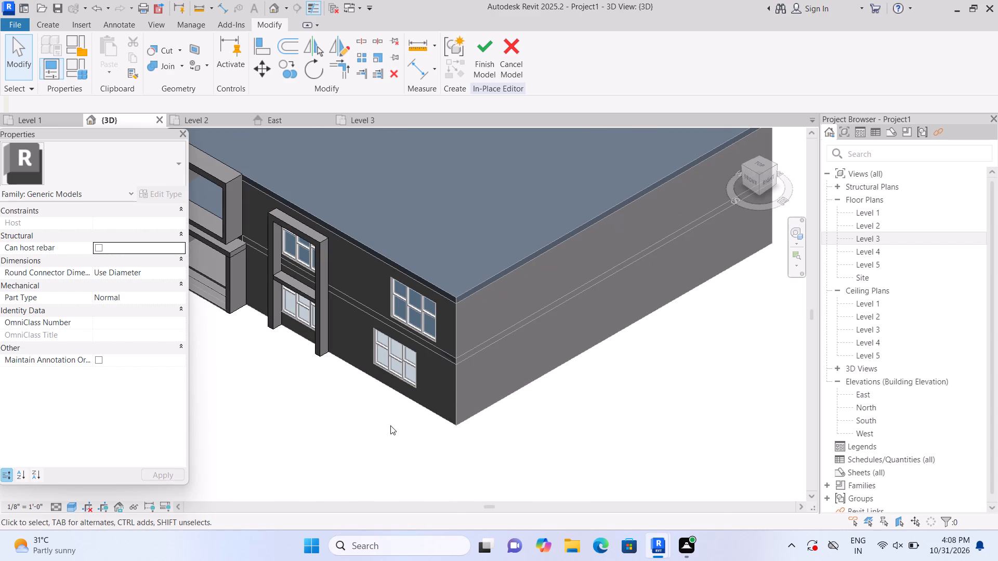
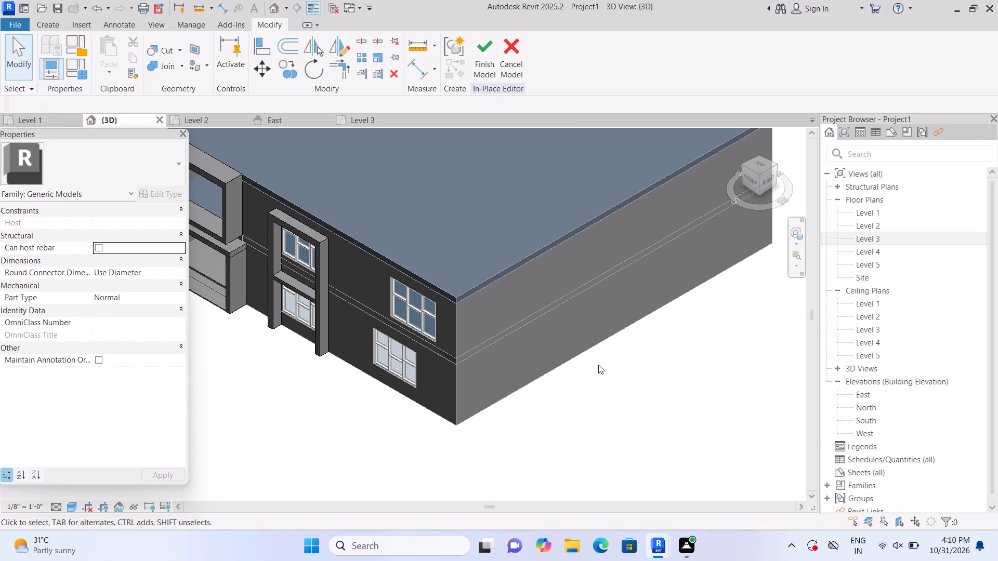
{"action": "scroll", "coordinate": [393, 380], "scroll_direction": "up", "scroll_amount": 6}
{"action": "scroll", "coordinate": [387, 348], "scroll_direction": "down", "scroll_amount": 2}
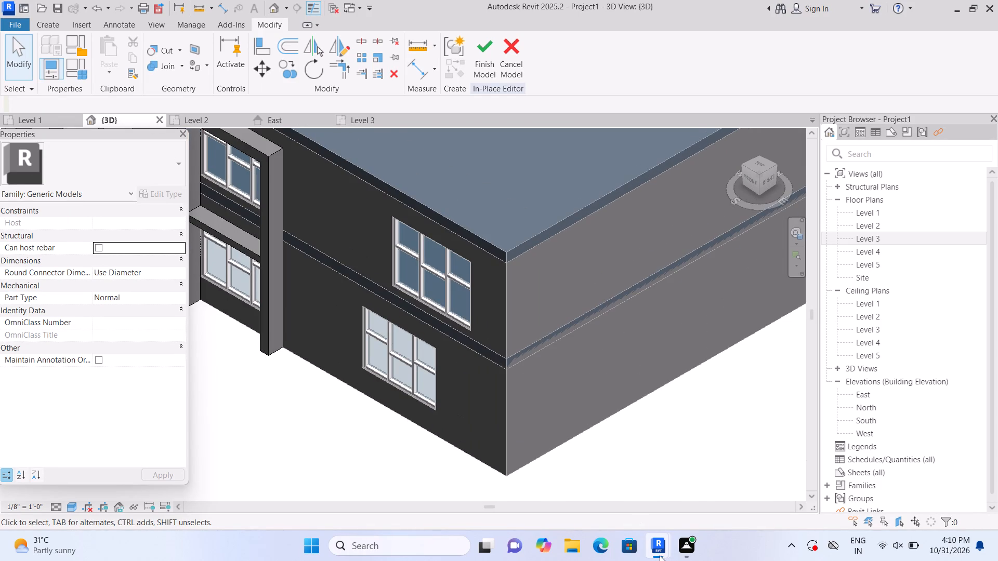
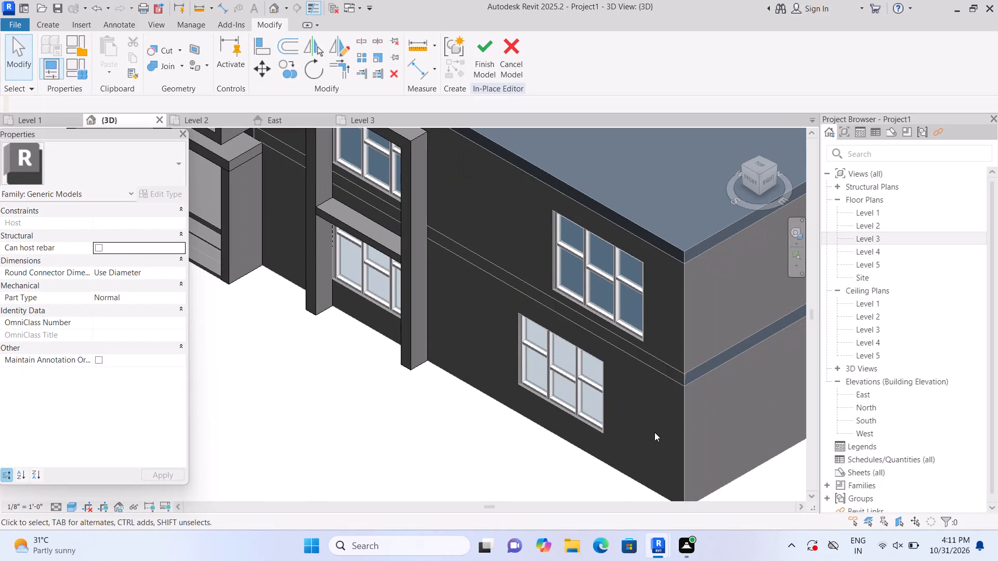
Begin a new solid extrusion with the ground-floor front wall's face picked as its work plane.
{"action": "scroll", "coordinate": [654, 432], "scroll_direction": "down", "scroll_amount": 2}
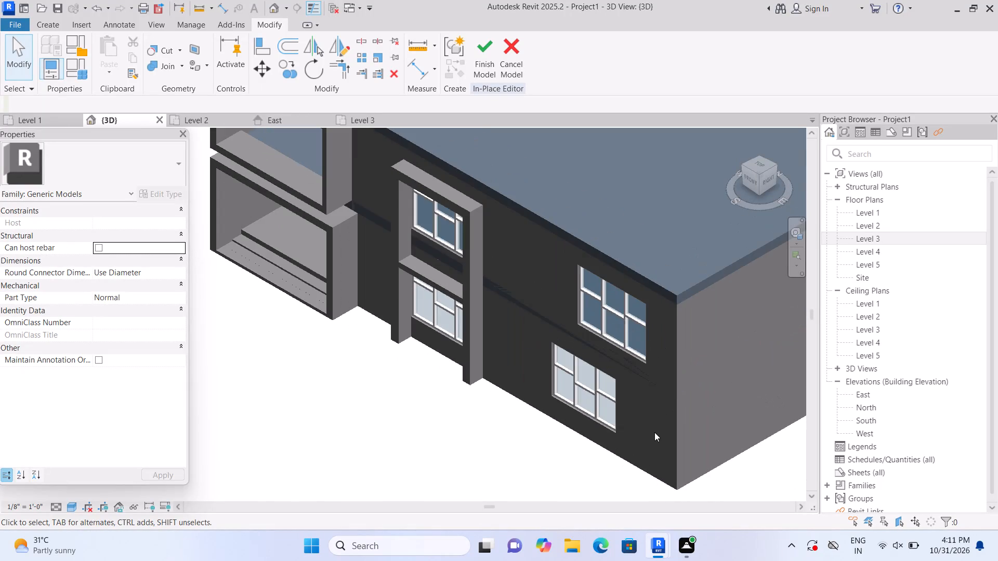
{"action": "left_click", "coordinate": [754, 181]}
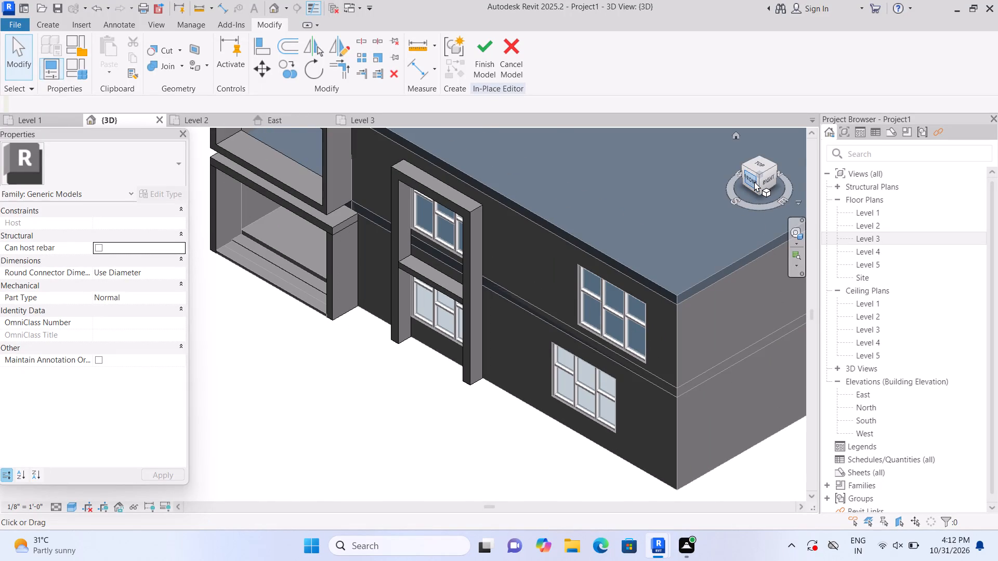
{"action": "scroll", "coordinate": [464, 324], "scroll_direction": "up", "scroll_amount": 4}
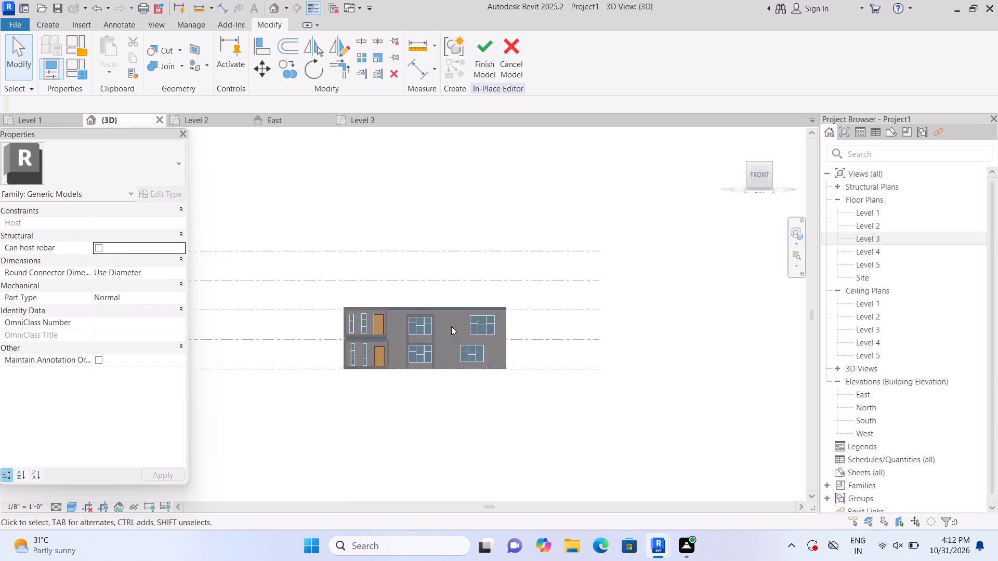
{"action": "scroll", "coordinate": [451, 326], "scroll_direction": "up", "scroll_amount": 6}
{"action": "middle_click_drag", "start_coordinate": [466, 375], "coordinate": [516, 395]}
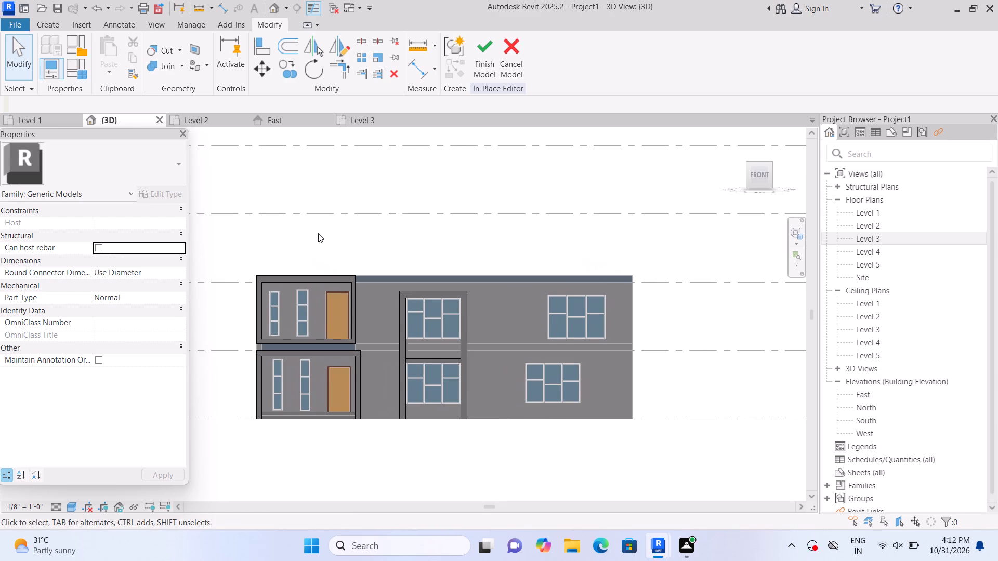
{"action": "left_click", "coordinate": [60, 24]}
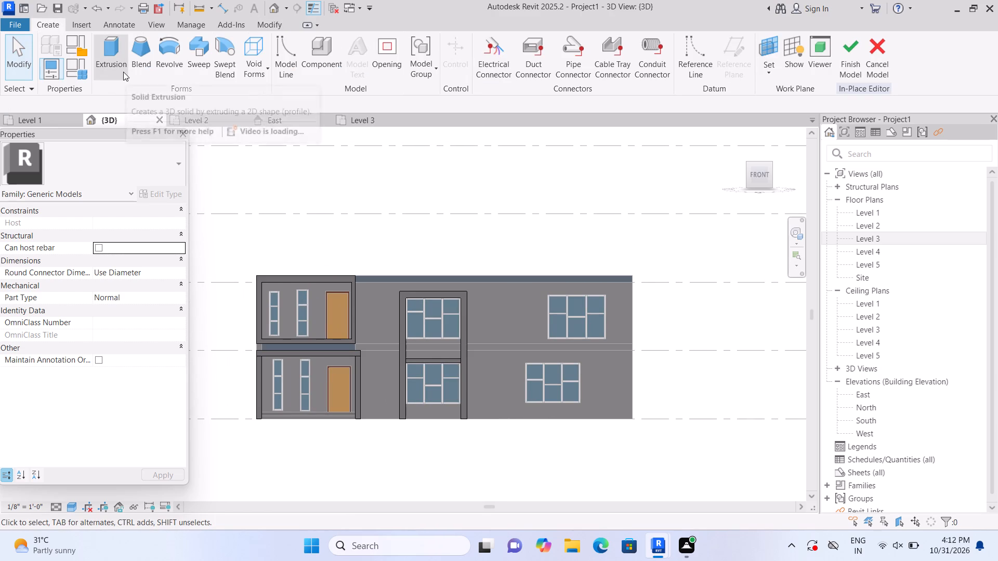
{"action": "left_click", "coordinate": [123, 72]}
{"action": "left_click", "coordinate": [678, 75]}
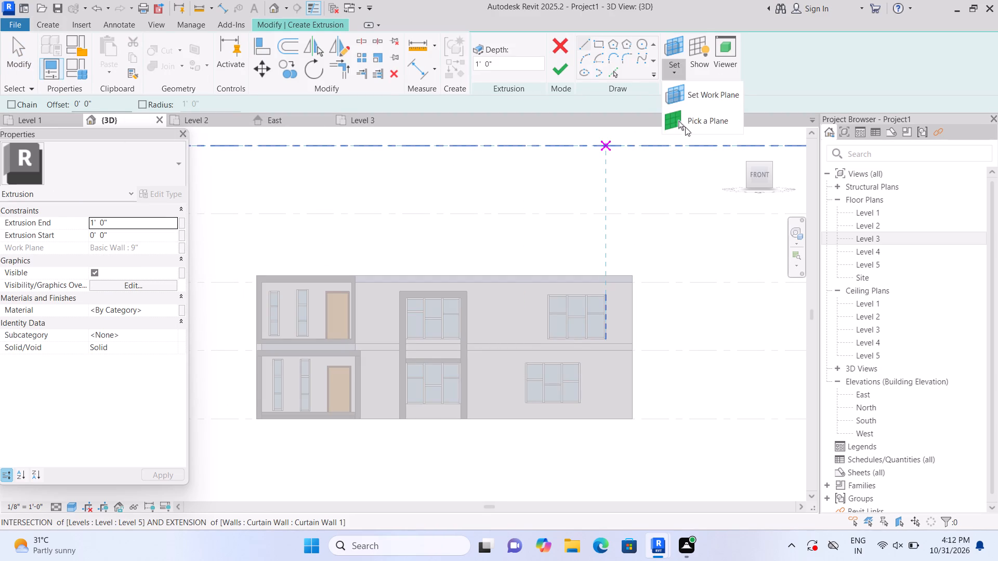
{"action": "left_click", "coordinate": [685, 130]}
{"action": "scroll", "coordinate": [601, 366], "scroll_direction": "up", "scroll_amount": 2}
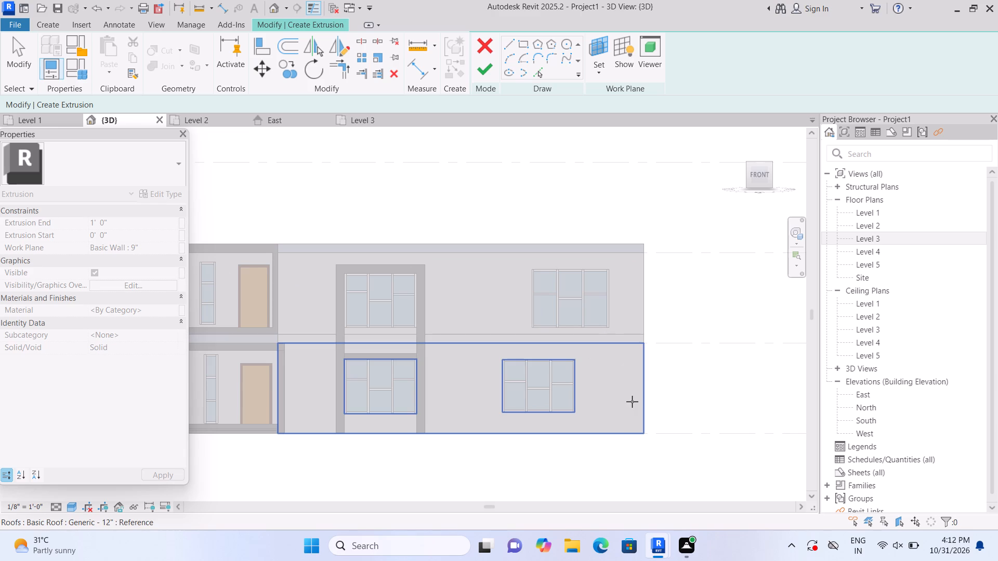
{"action": "middle_click_drag", "start_coordinate": [629, 396], "coordinate": [691, 407]}
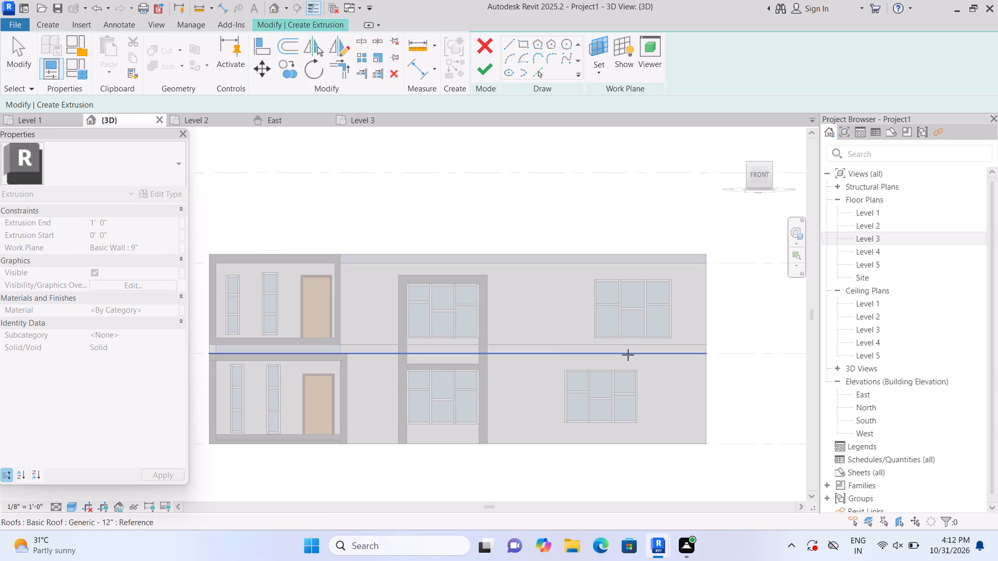
{"action": "left_click", "coordinate": [677, 424]}
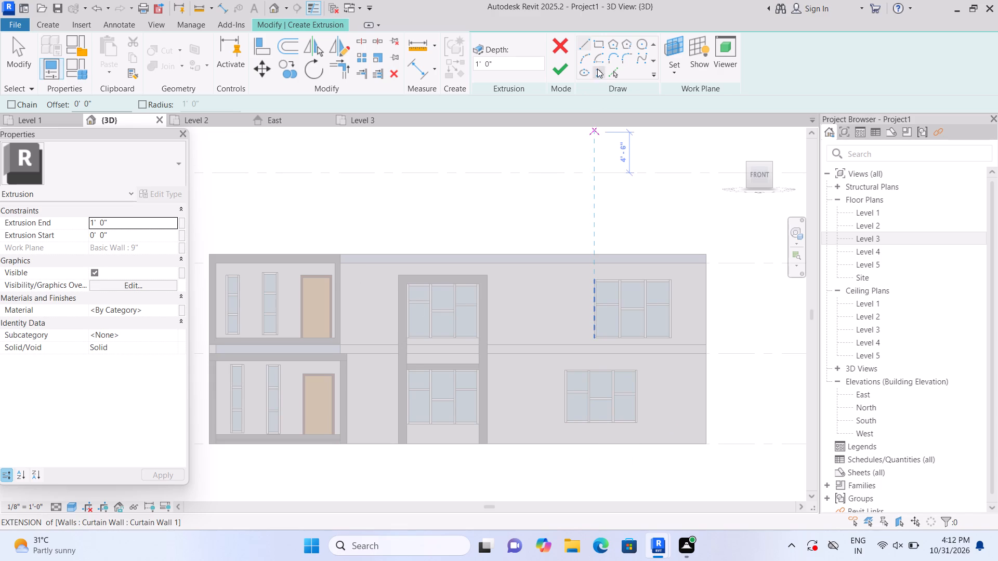
Extrude a rectangle about 15' 7 1/2" by 1' 1", 1' deep, from the ground-floor end window's top corner to the wall's end.
{"action": "left_click", "coordinate": [599, 46]}
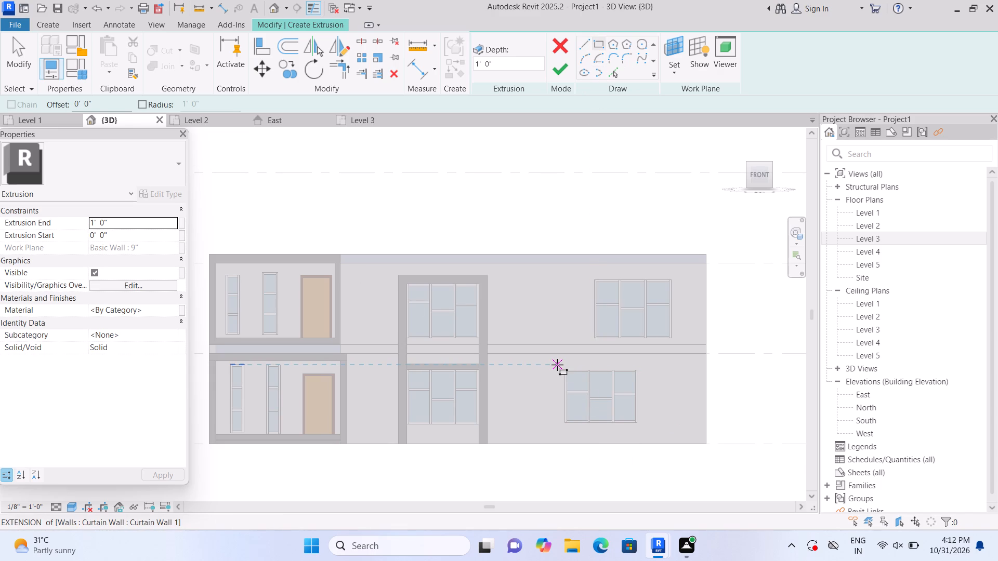
{"action": "scroll", "coordinate": [559, 366], "scroll_direction": "up", "scroll_amount": 1}
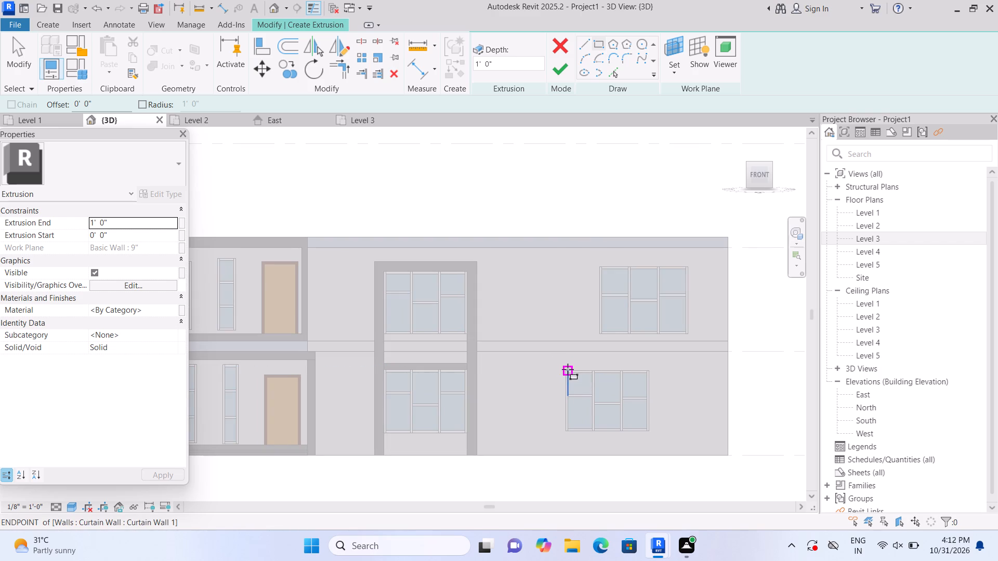
{"action": "scroll", "coordinate": [571, 377], "scroll_direction": "up", "scroll_amount": 2}
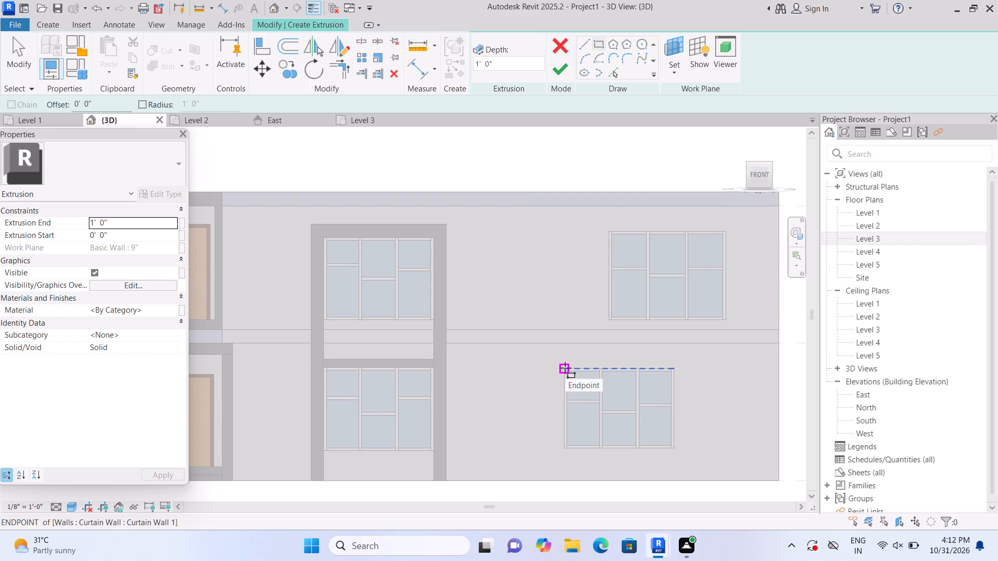
{"action": "left_click", "coordinate": [565, 368]}
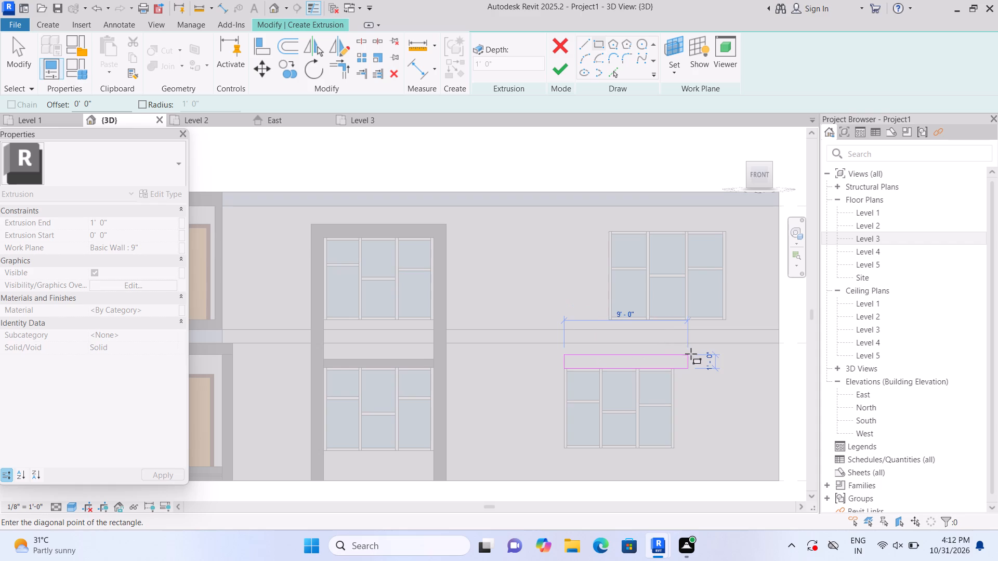
{"action": "middle_click_drag", "start_coordinate": [679, 353], "coordinate": [535, 323]}
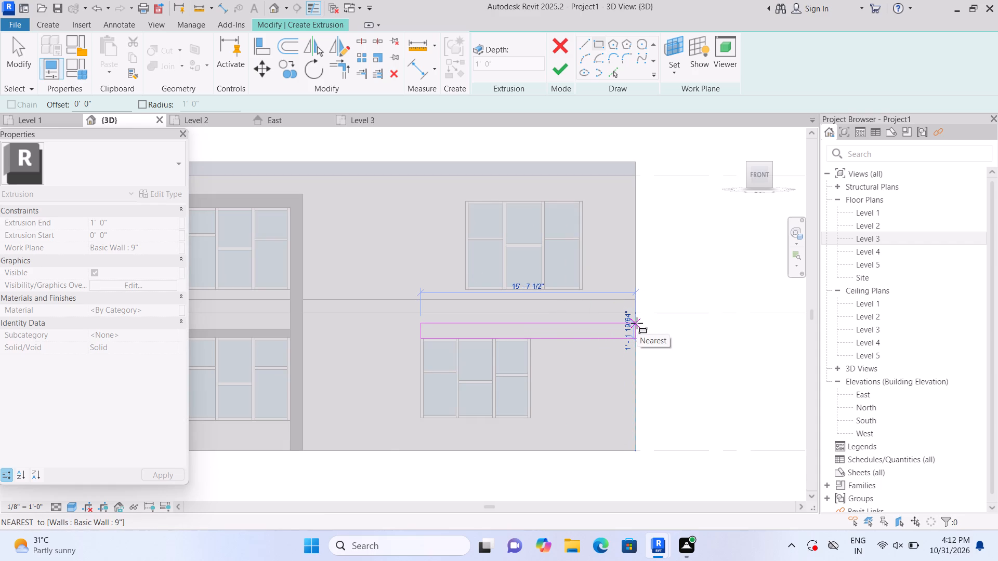
{"action": "left_click", "coordinate": [637, 323]}
{"action": "left_click", "coordinate": [563, 74]}
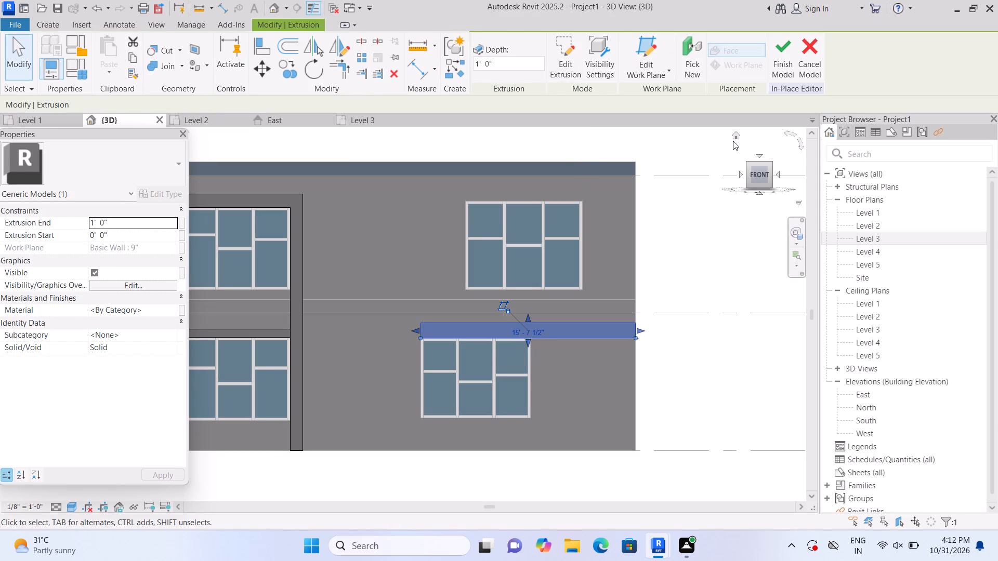
Open the sketch of the new band above the ground-floor end window for editing.
{"action": "left_click", "coordinate": [734, 139]}
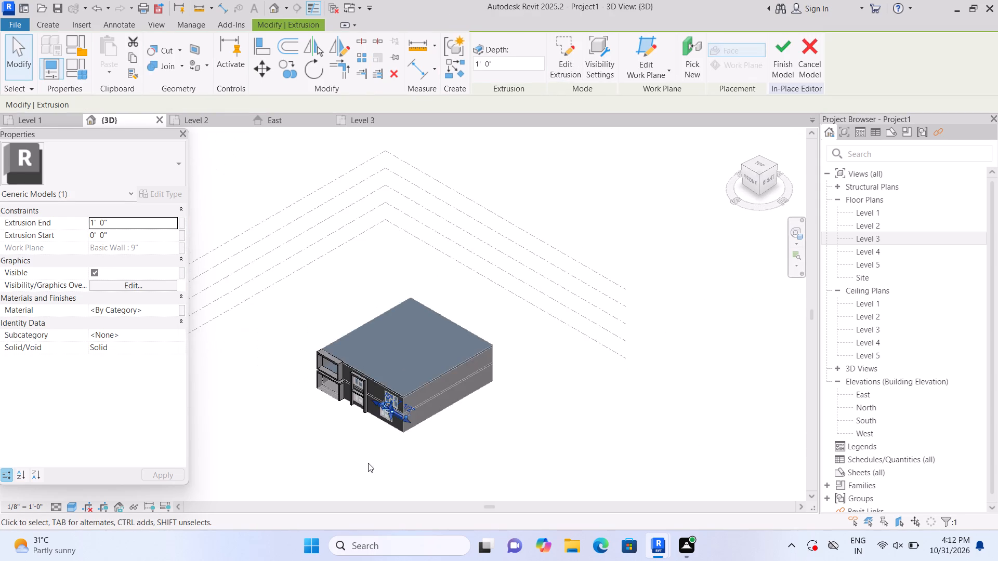
{"action": "scroll", "coordinate": [368, 463], "scroll_direction": "up", "scroll_amount": 13}
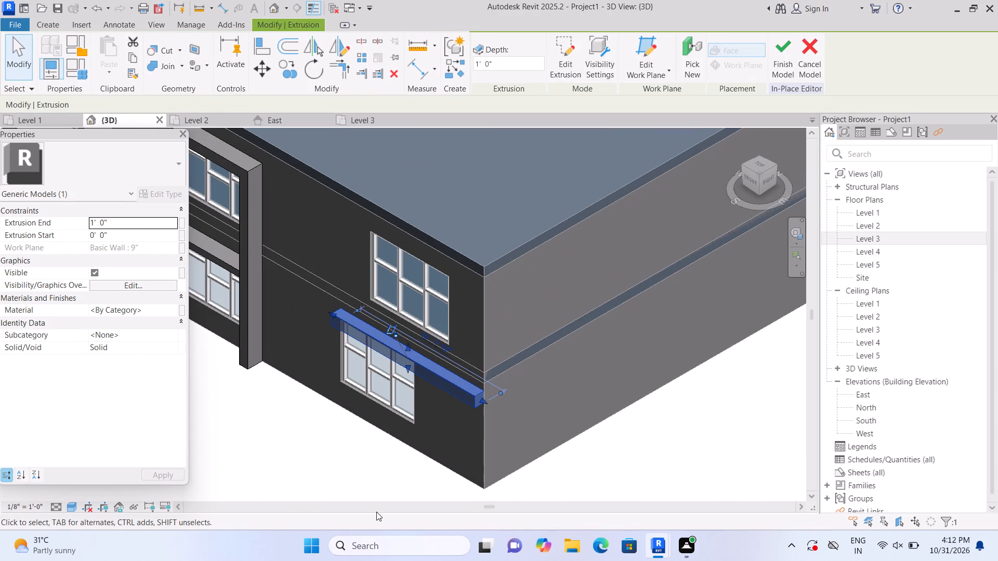
{"action": "double_click", "coordinate": [471, 397]}
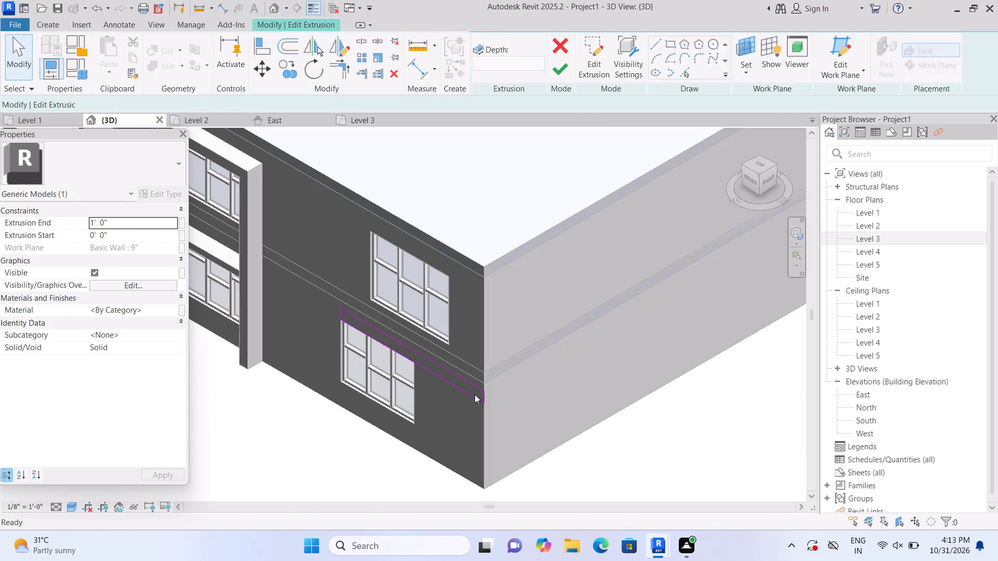
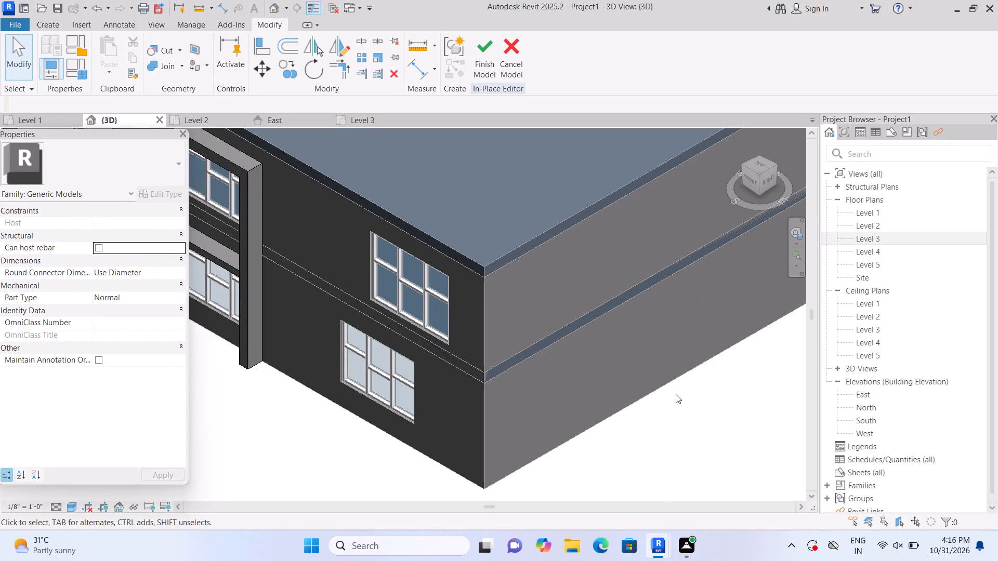
Extrude a rectangle about 3' 3" wide and 8' 3" high, 1' deep, from the front wall's plane, outside its end corner, window-head level to Level 1.
{"action": "scroll", "coordinate": [642, 404], "scroll_direction": "up", "scroll_amount": 1}
{"action": "middle_click_drag", "start_coordinate": [642, 404], "coordinate": [694, 386], "text": "shift"}
{"action": "middle_click_drag", "start_coordinate": [587, 411], "coordinate": [574, 412], "text": "shift"}
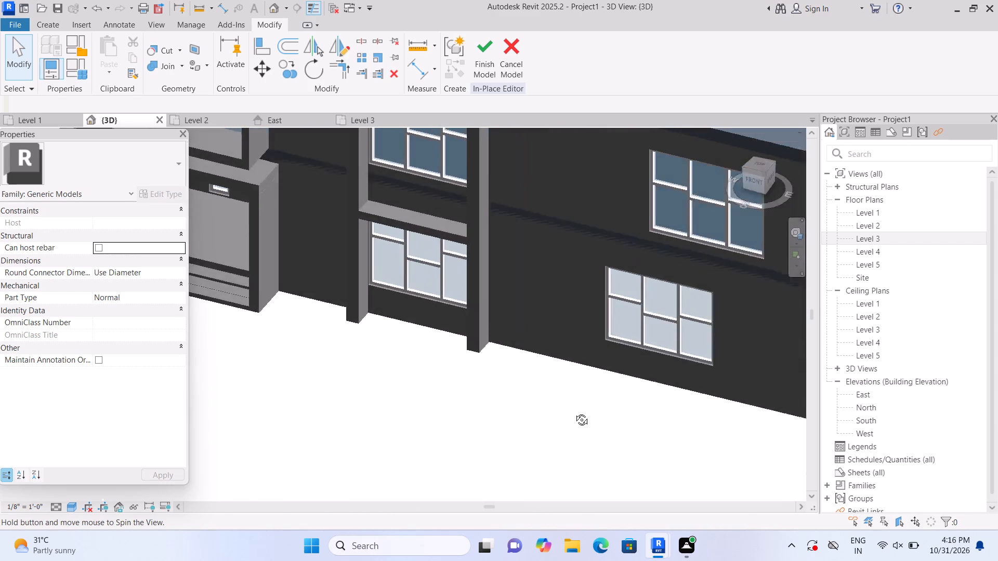
{"action": "middle_click_drag", "start_coordinate": [574, 412], "coordinate": [550, 418], "text": "shift"}
{"action": "scroll", "coordinate": [504, 407], "scroll_direction": "up", "scroll_amount": 1}
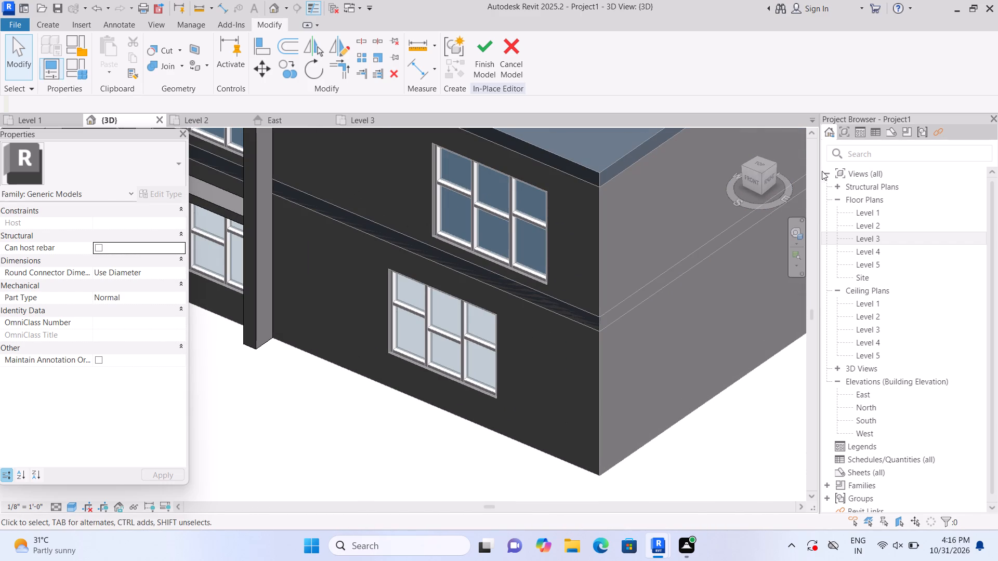
{"action": "double_click", "coordinate": [753, 180]}
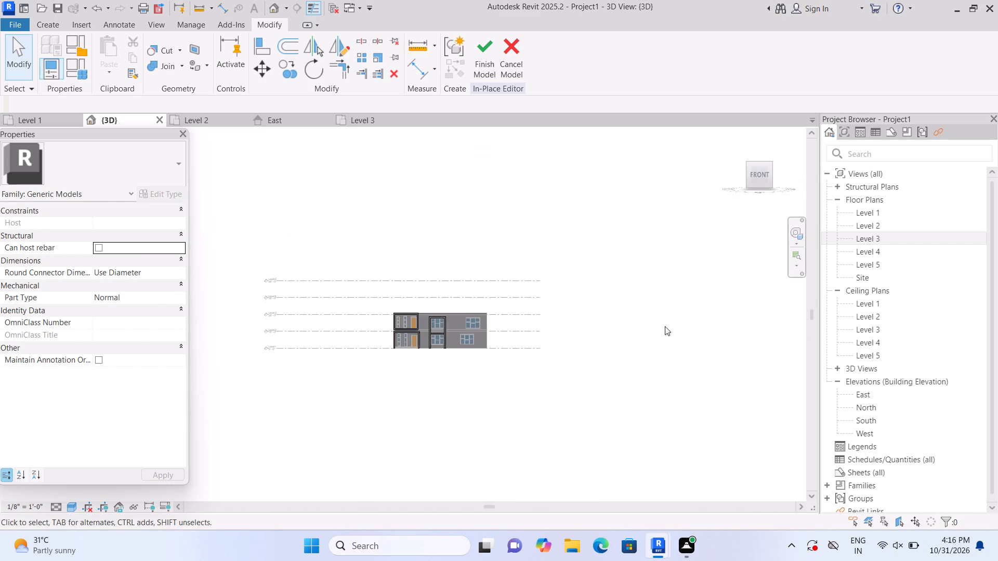
{"action": "scroll", "coordinate": [512, 341], "scroll_direction": "up", "scroll_amount": 8}
{"action": "scroll", "coordinate": [453, 303], "scroll_direction": "up", "scroll_amount": 1}
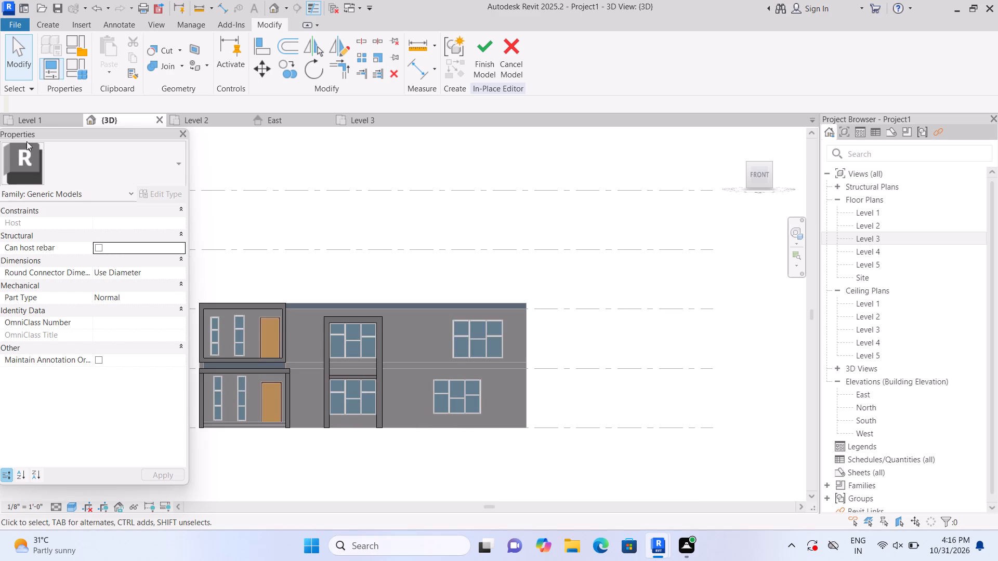
{"action": "left_click", "coordinate": [52, 27]}
{"action": "left_click", "coordinate": [109, 55]}
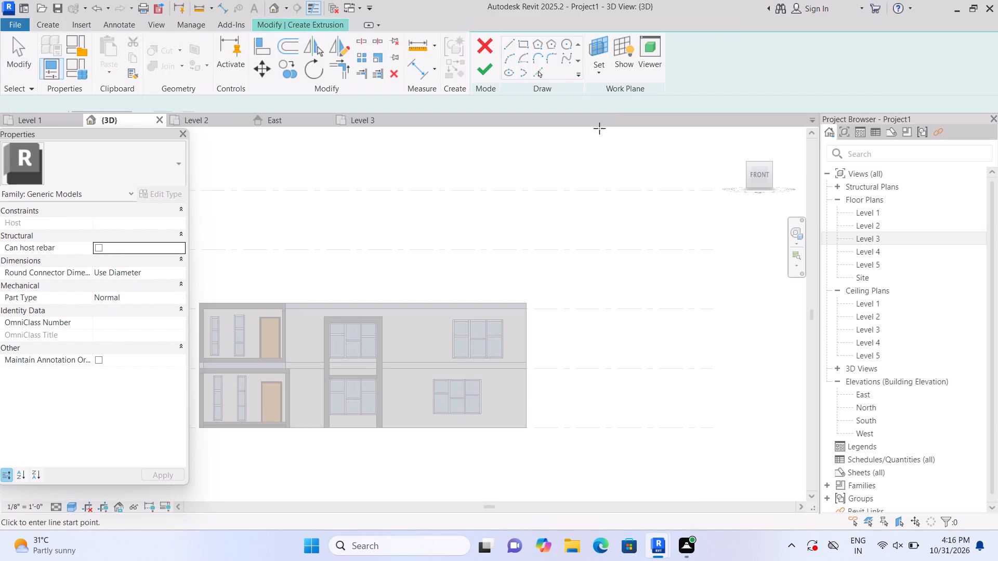
{"action": "left_click", "coordinate": [679, 74]}
{"action": "left_click", "coordinate": [684, 118]}
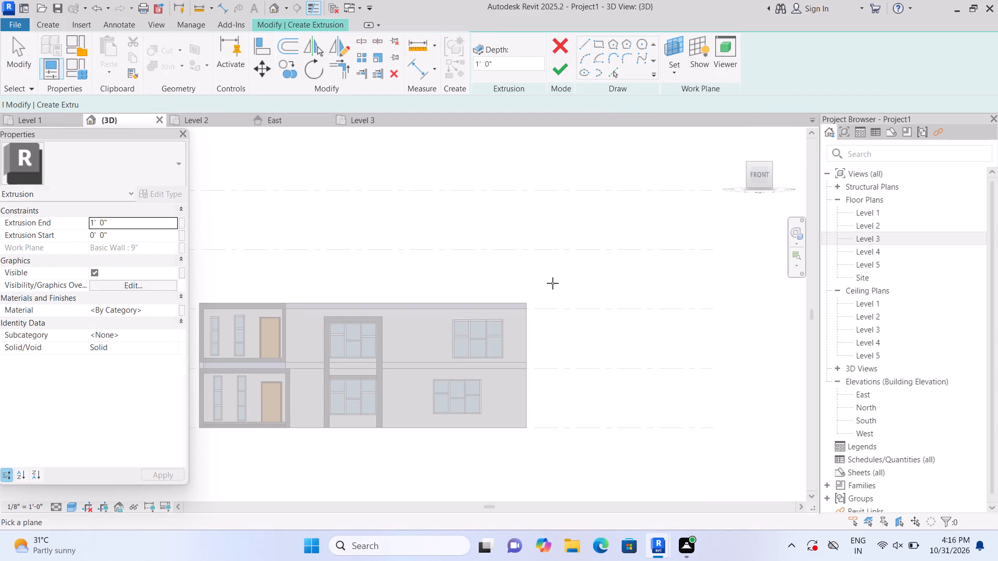
{"action": "left_click", "coordinate": [511, 390]}
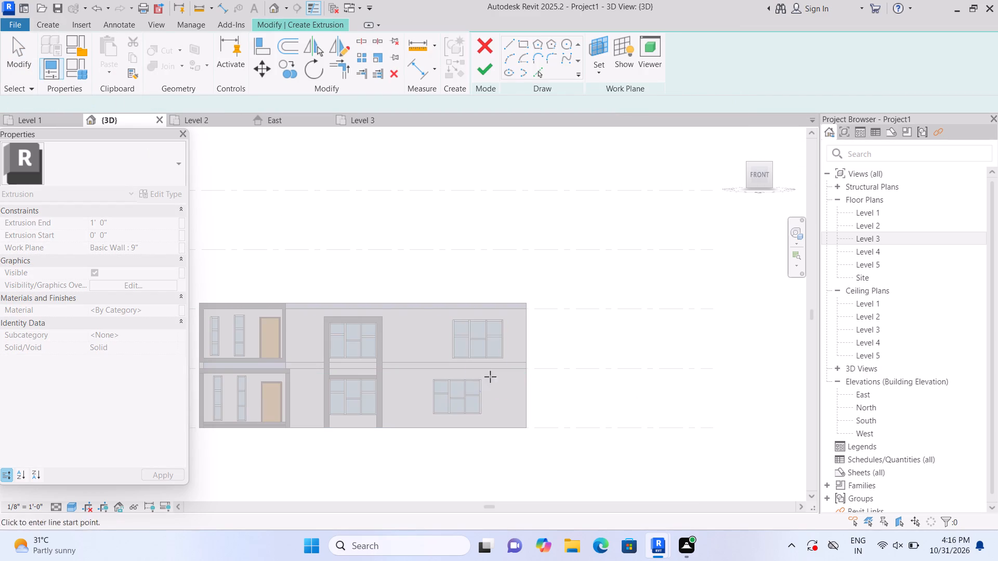
{"action": "left_click", "coordinate": [599, 43]}
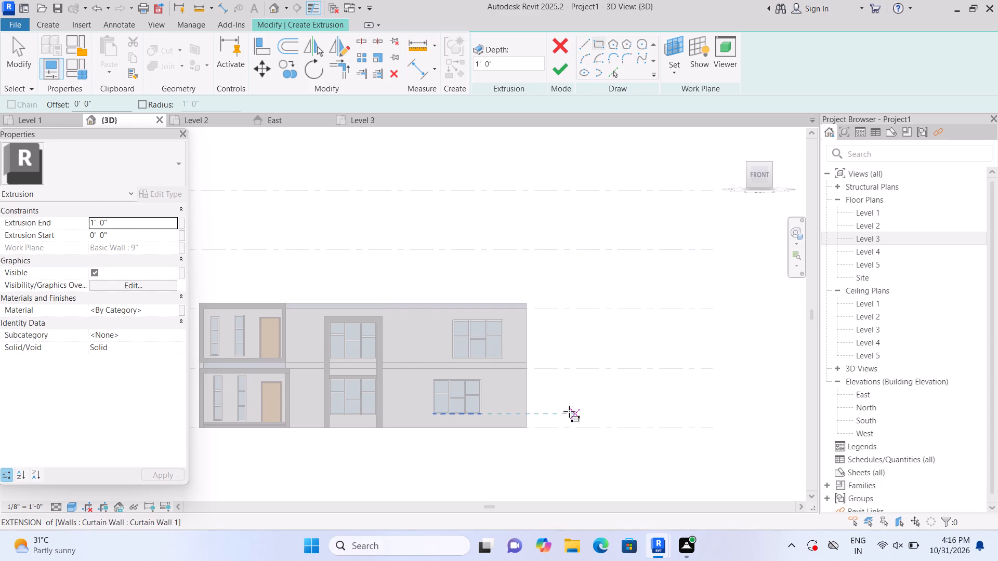
{"action": "scroll", "coordinate": [549, 404], "scroll_direction": "up", "scroll_amount": 3}
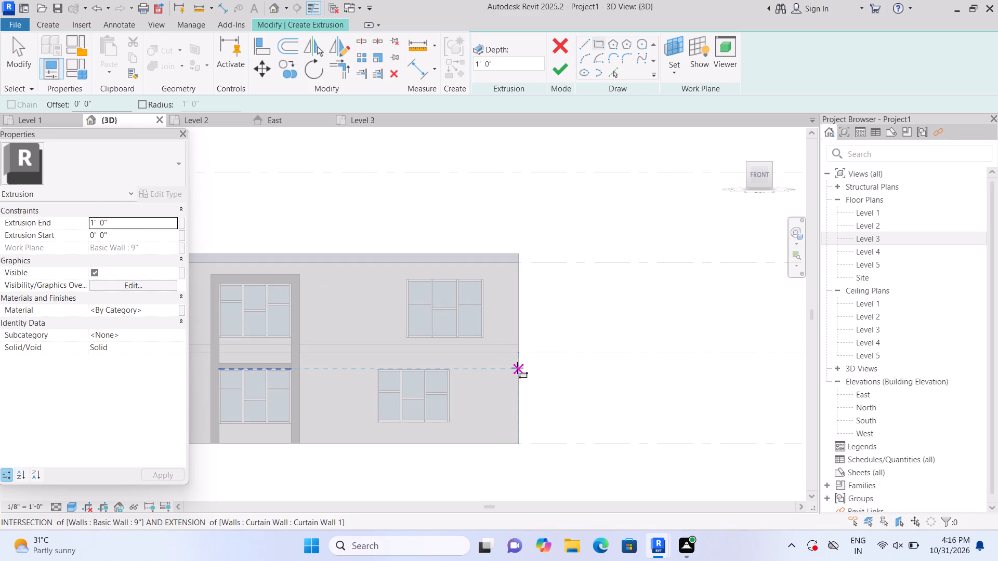
{"action": "left_click", "coordinate": [519, 368]}
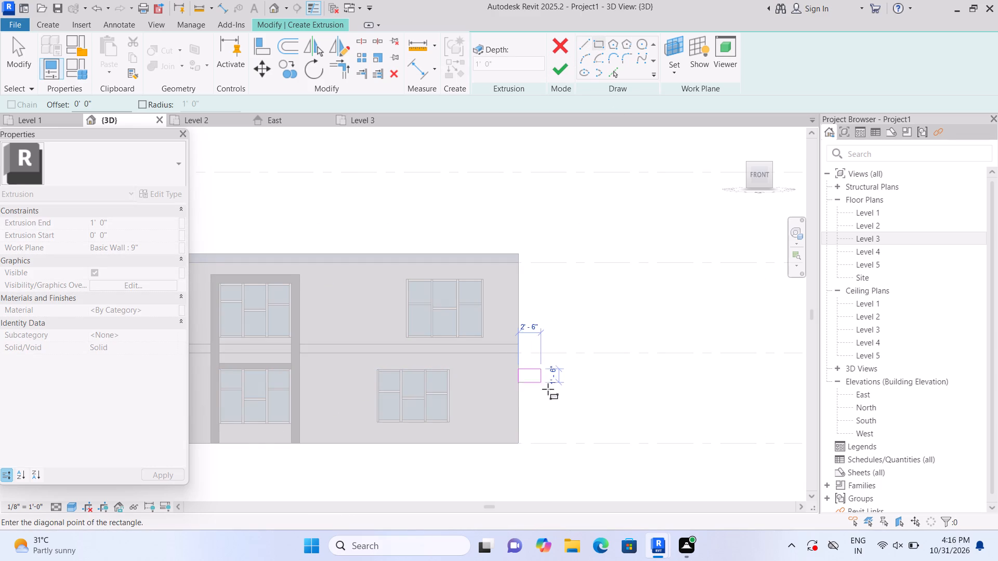
{"action": "left_click", "coordinate": [548, 442]}
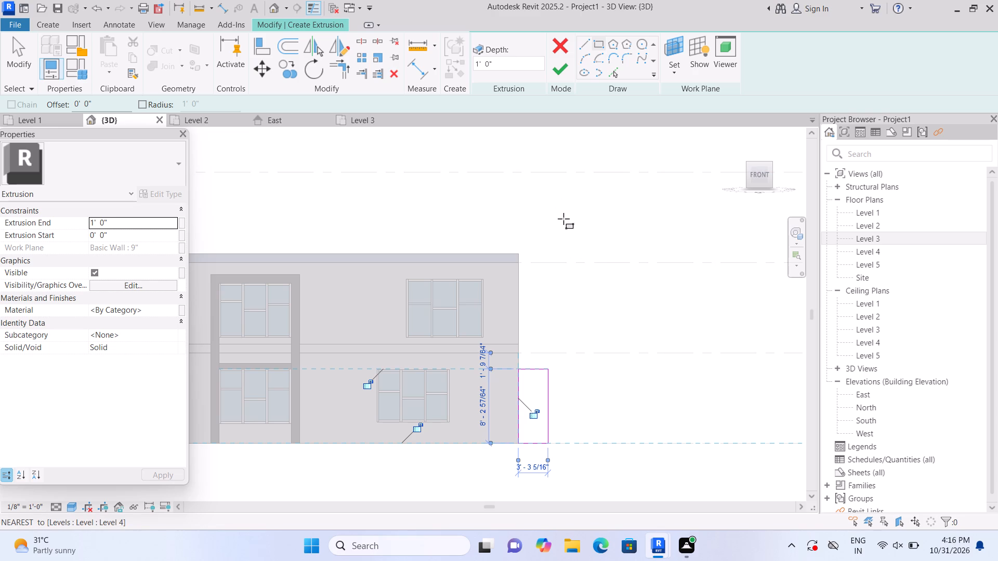
{"action": "left_click", "coordinate": [559, 76]}
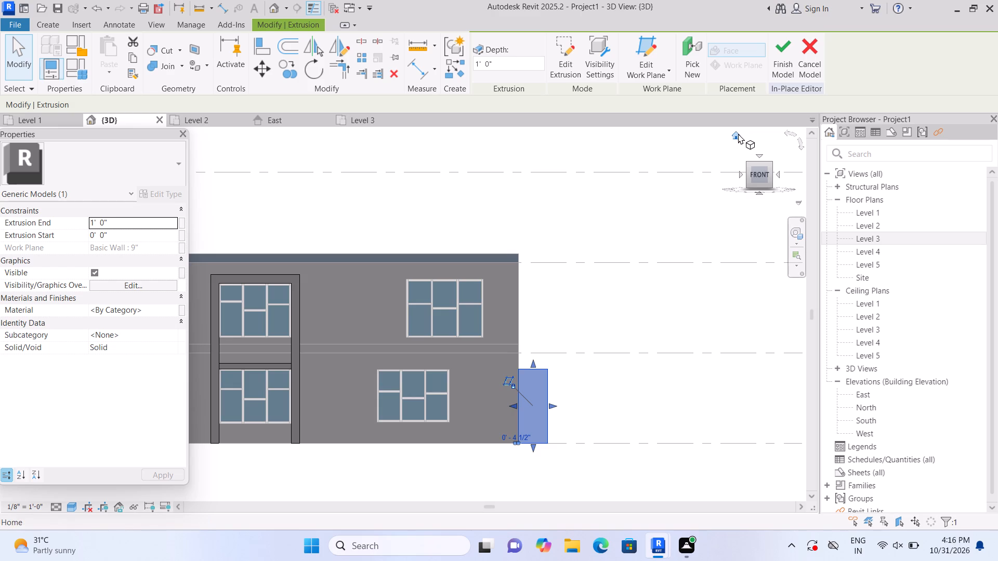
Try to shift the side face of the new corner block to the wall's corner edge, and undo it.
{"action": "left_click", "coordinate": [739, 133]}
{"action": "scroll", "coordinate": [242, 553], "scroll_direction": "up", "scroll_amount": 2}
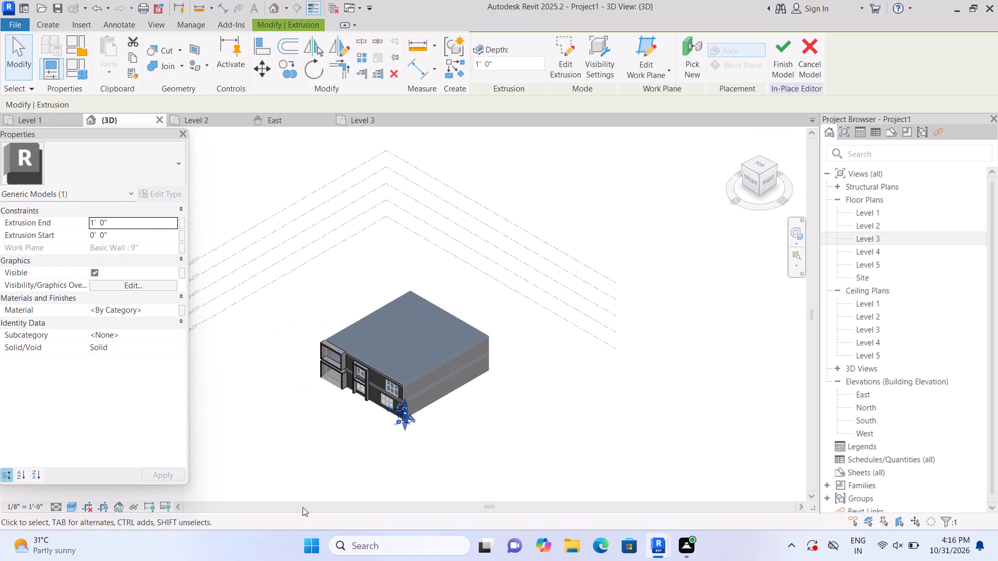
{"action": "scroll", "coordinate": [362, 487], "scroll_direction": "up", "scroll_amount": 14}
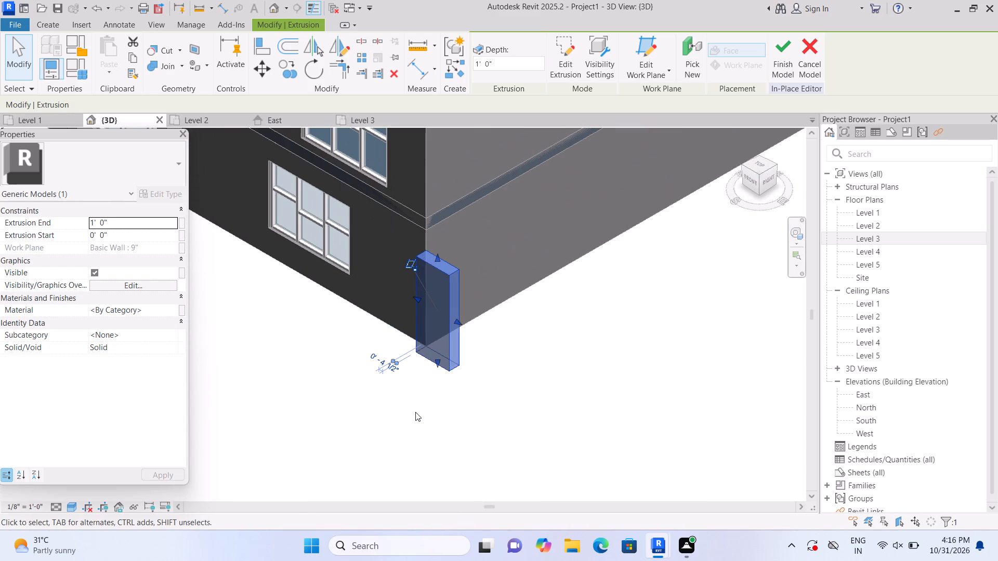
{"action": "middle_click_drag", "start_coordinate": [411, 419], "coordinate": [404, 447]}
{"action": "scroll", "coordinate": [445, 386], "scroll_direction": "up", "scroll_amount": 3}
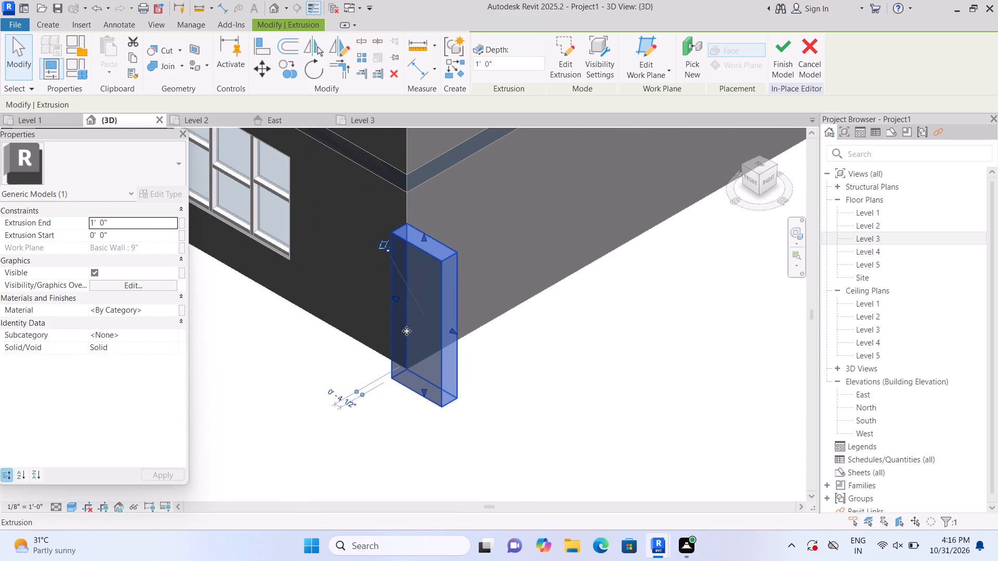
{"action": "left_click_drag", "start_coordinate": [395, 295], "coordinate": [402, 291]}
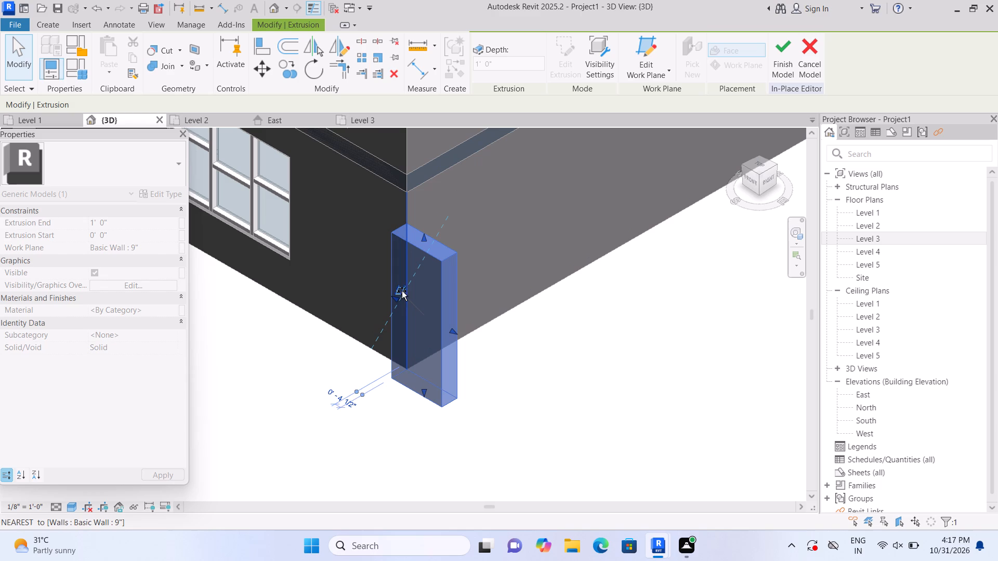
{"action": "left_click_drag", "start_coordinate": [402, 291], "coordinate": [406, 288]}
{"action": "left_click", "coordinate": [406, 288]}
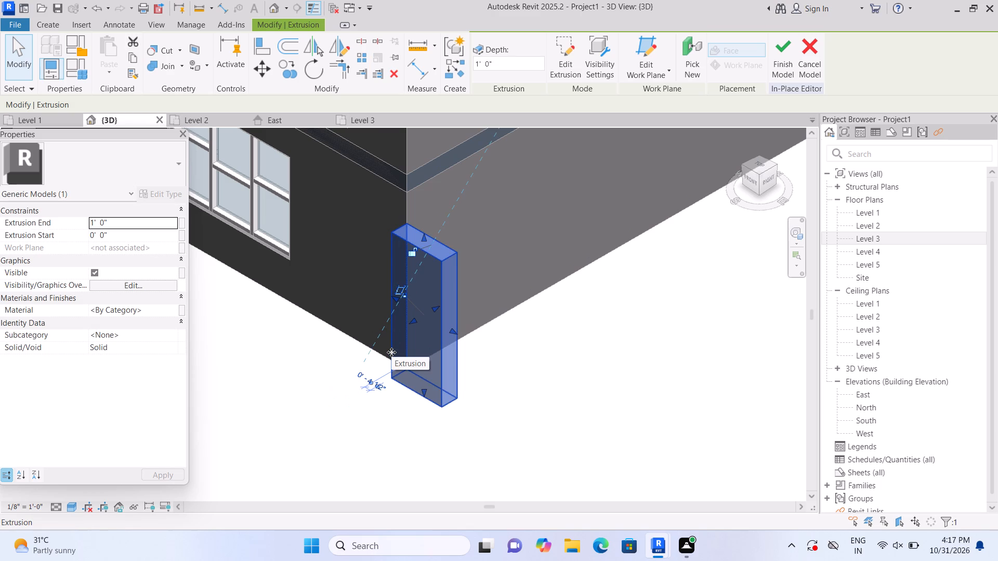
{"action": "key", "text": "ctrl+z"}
Stretch the corner block back to an extrusion start of about -2' 2" and pull its front face flush with the wall.
{"action": "double_click", "coordinate": [453, 334]}
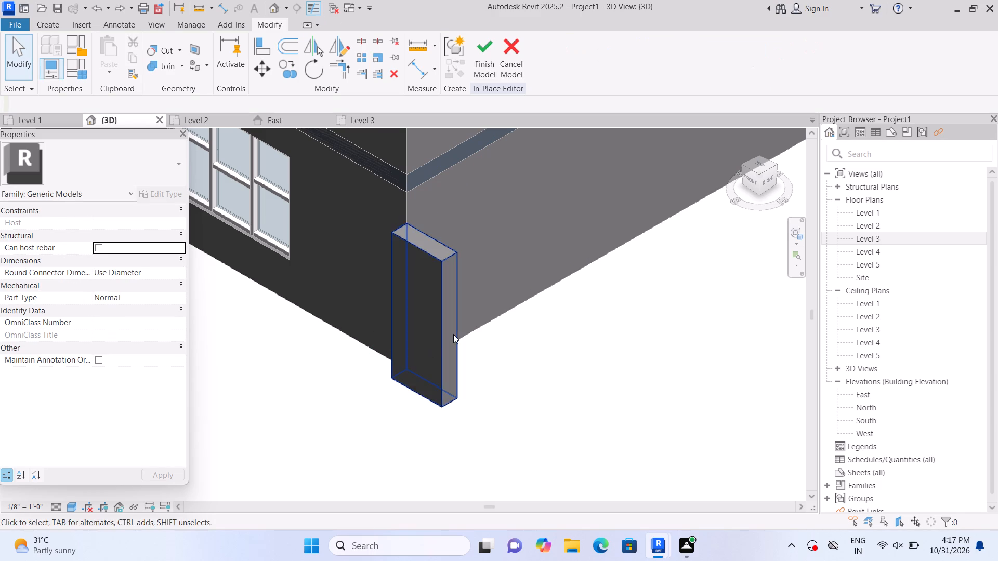
{"action": "left_click_drag", "start_coordinate": [412, 322], "coordinate": [428, 309]}
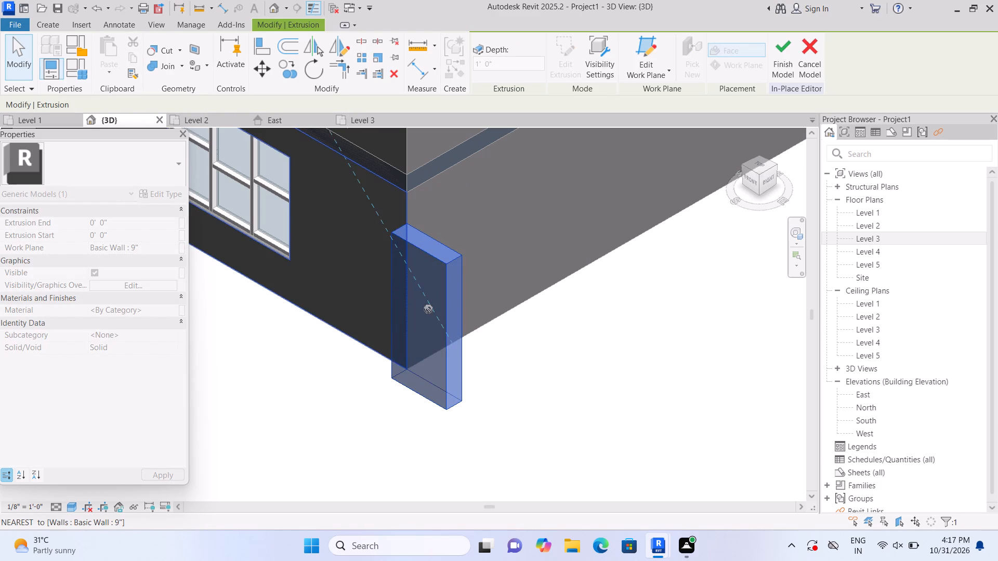
{"action": "left_click", "coordinate": [958, 512]}
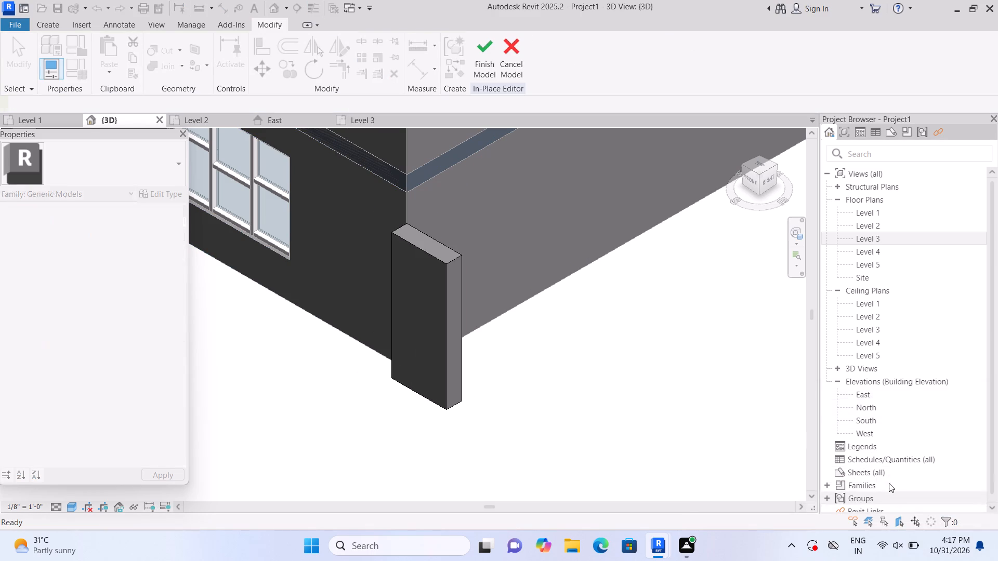
{"action": "left_click", "coordinate": [445, 313]}
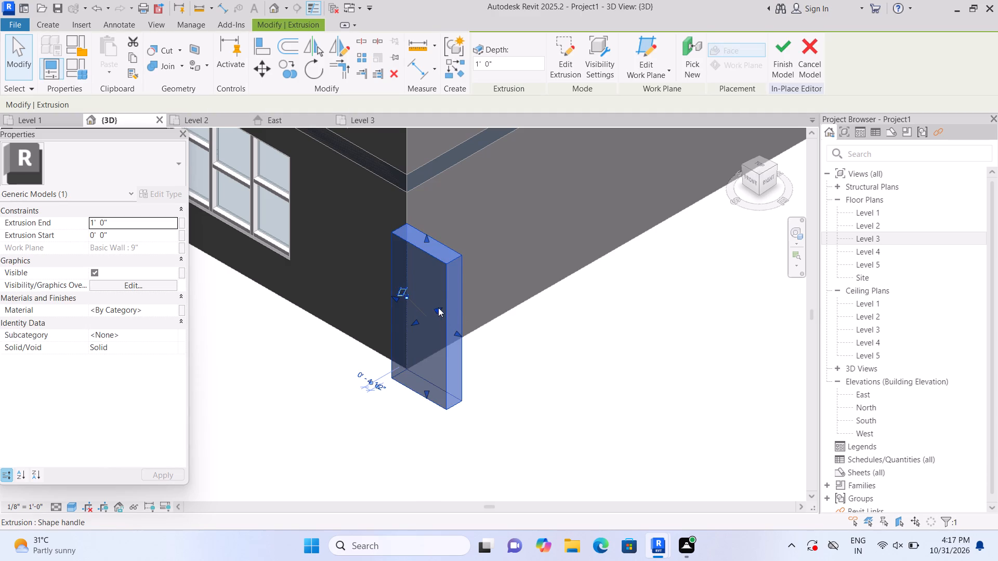
{"action": "left_click_drag", "start_coordinate": [438, 308], "coordinate": [465, 289]}
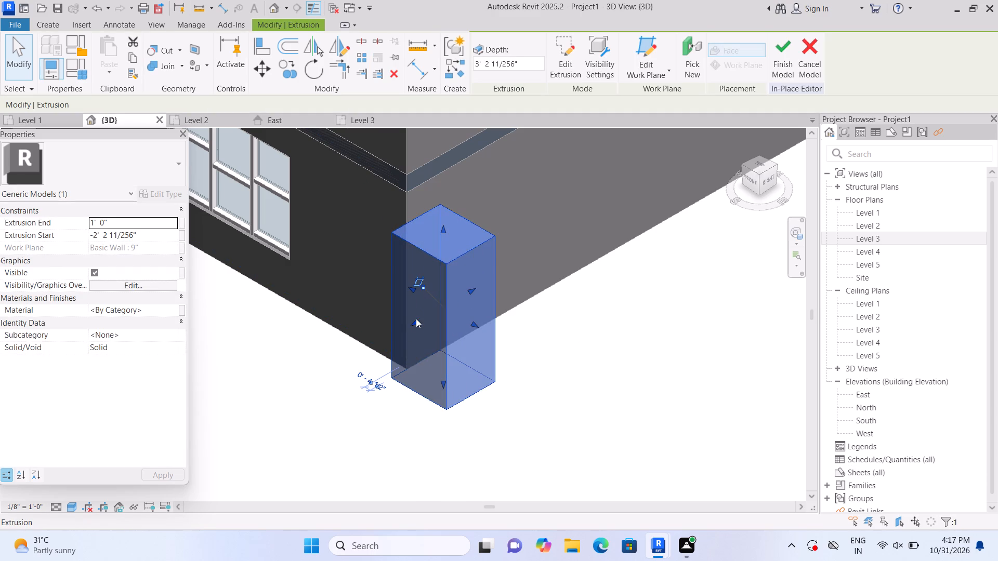
{"action": "left_click_drag", "start_coordinate": [416, 318], "coordinate": [429, 309]}
{"action": "left_click", "coordinate": [385, 402]}
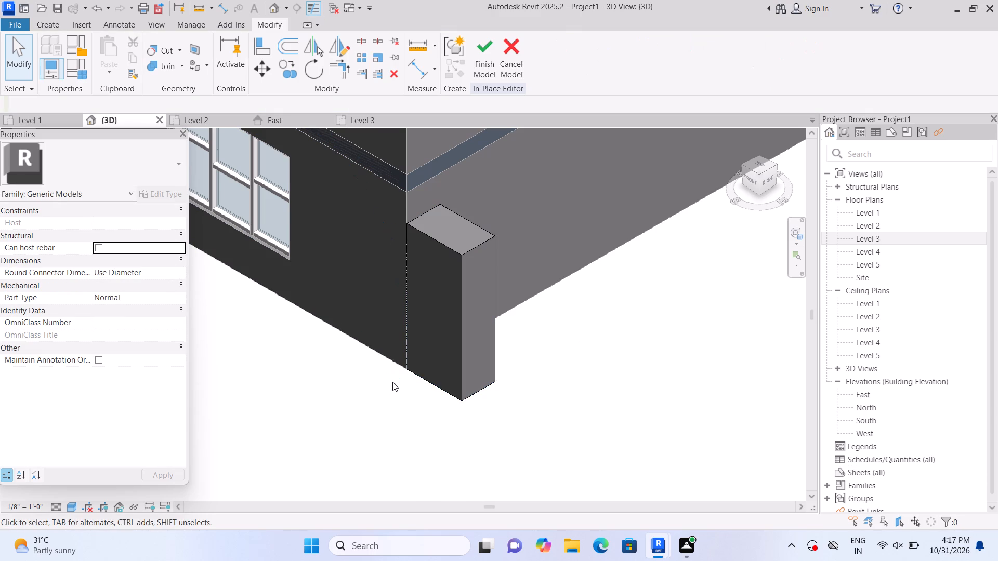
Join the corner block's geometry with the ground-floor front wall.
{"action": "scroll", "coordinate": [421, 349], "scroll_direction": "up", "scroll_amount": 4}
{"action": "left_click", "coordinate": [426, 345]}
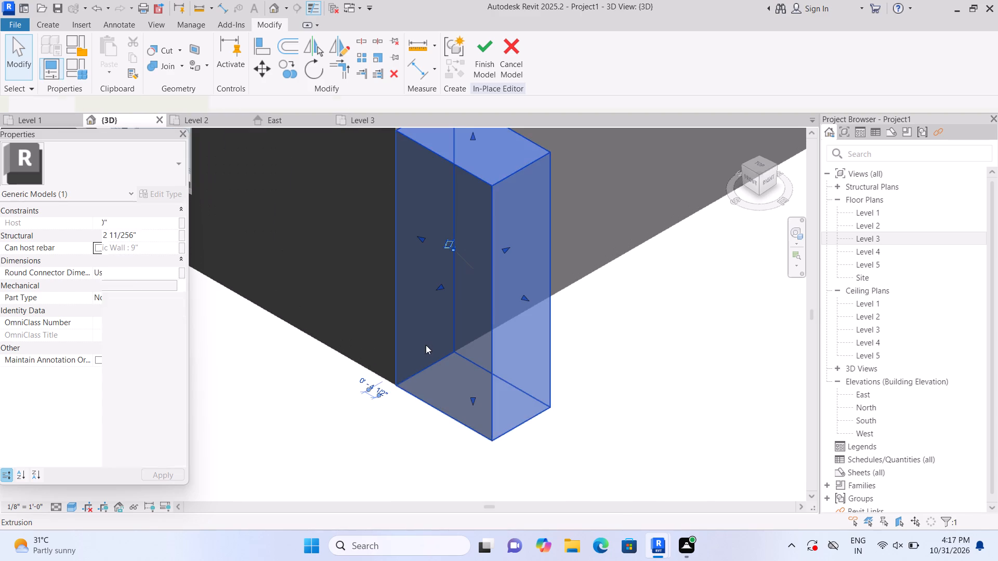
{"action": "left_click", "coordinate": [360, 401]}
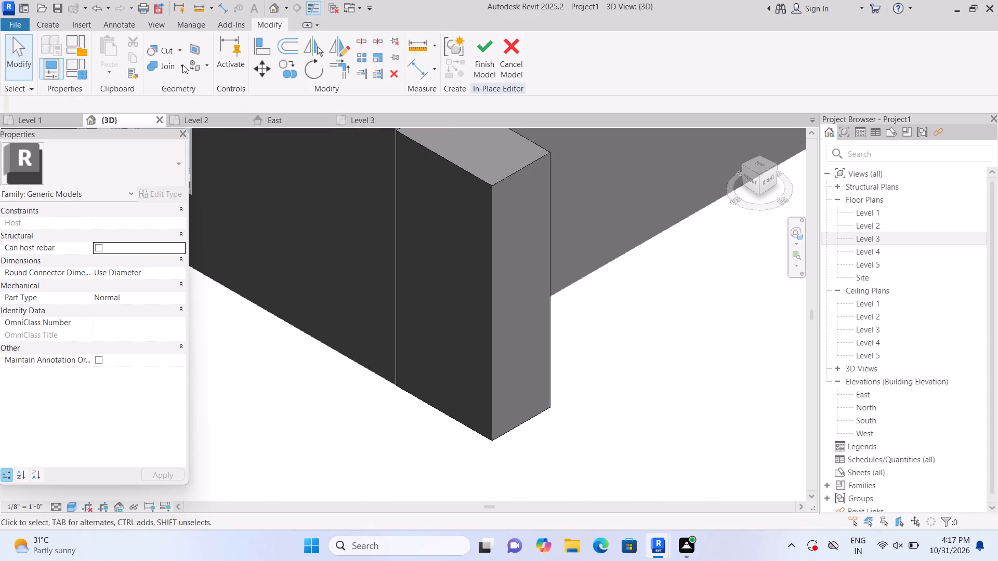
{"action": "left_click", "coordinate": [182, 64]}
{"action": "left_click", "coordinate": [198, 87]}
{"action": "left_click", "coordinate": [449, 236]}
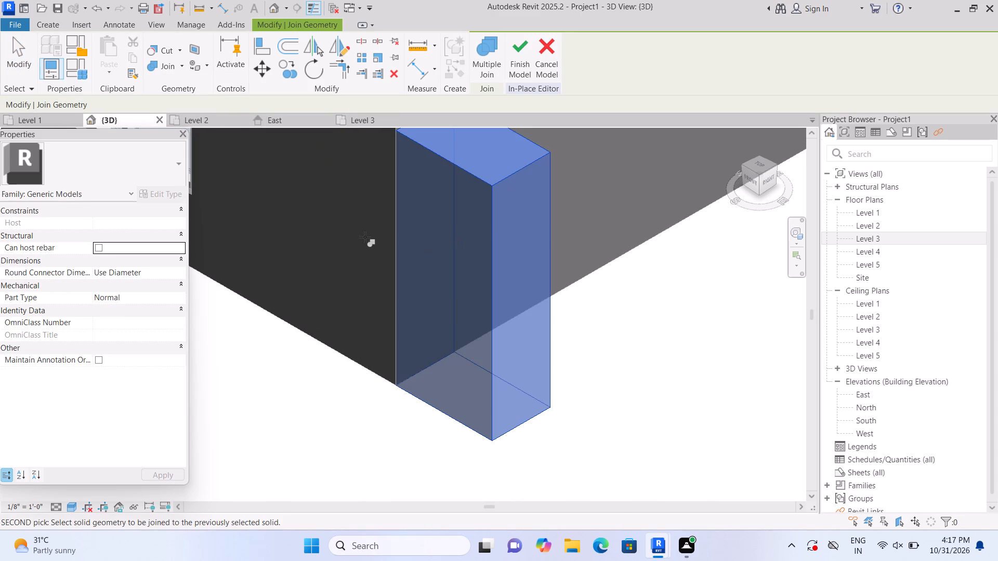
{"action": "left_click", "coordinate": [354, 235]}
{"action": "scroll", "coordinate": [367, 247], "scroll_direction": "down", "scroll_amount": 5}
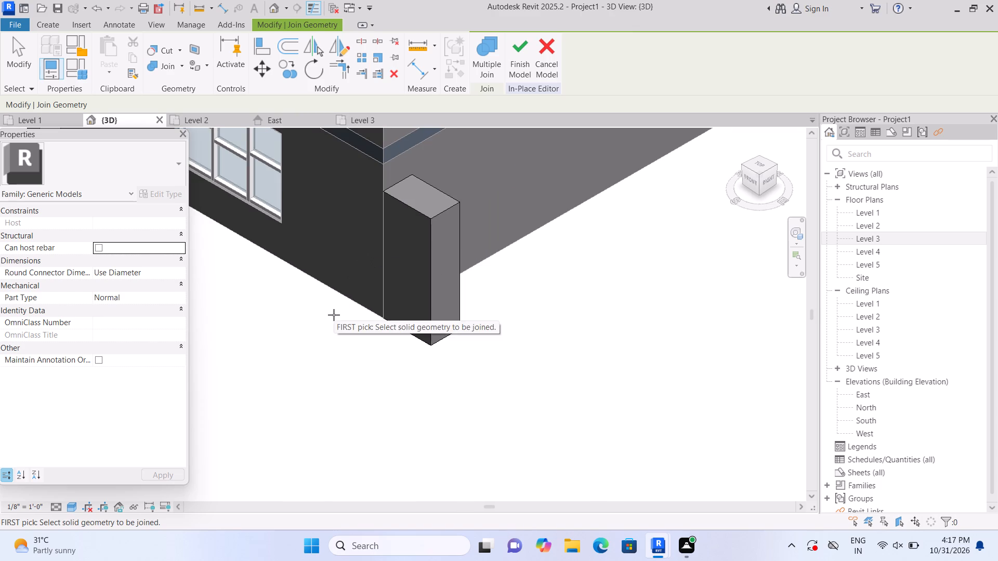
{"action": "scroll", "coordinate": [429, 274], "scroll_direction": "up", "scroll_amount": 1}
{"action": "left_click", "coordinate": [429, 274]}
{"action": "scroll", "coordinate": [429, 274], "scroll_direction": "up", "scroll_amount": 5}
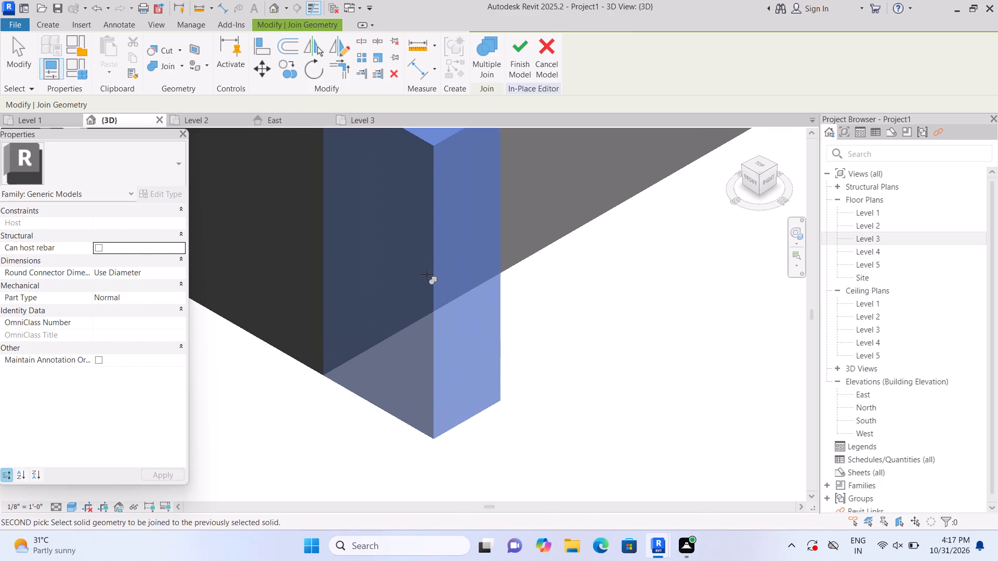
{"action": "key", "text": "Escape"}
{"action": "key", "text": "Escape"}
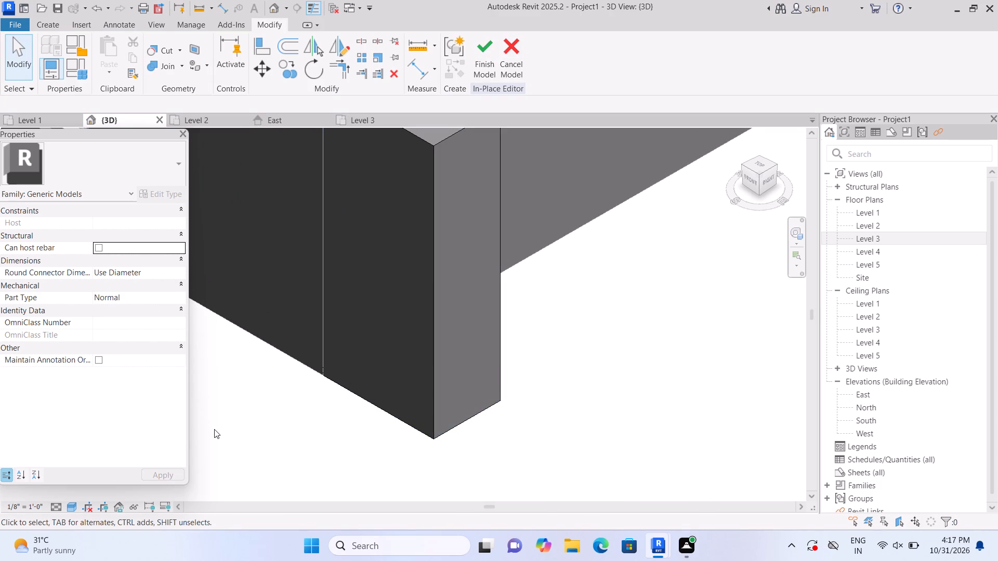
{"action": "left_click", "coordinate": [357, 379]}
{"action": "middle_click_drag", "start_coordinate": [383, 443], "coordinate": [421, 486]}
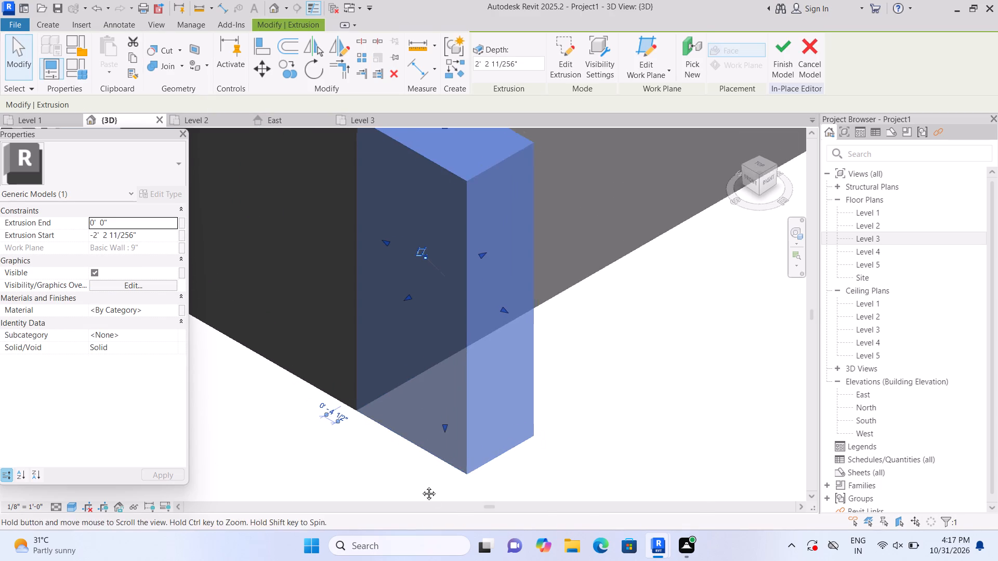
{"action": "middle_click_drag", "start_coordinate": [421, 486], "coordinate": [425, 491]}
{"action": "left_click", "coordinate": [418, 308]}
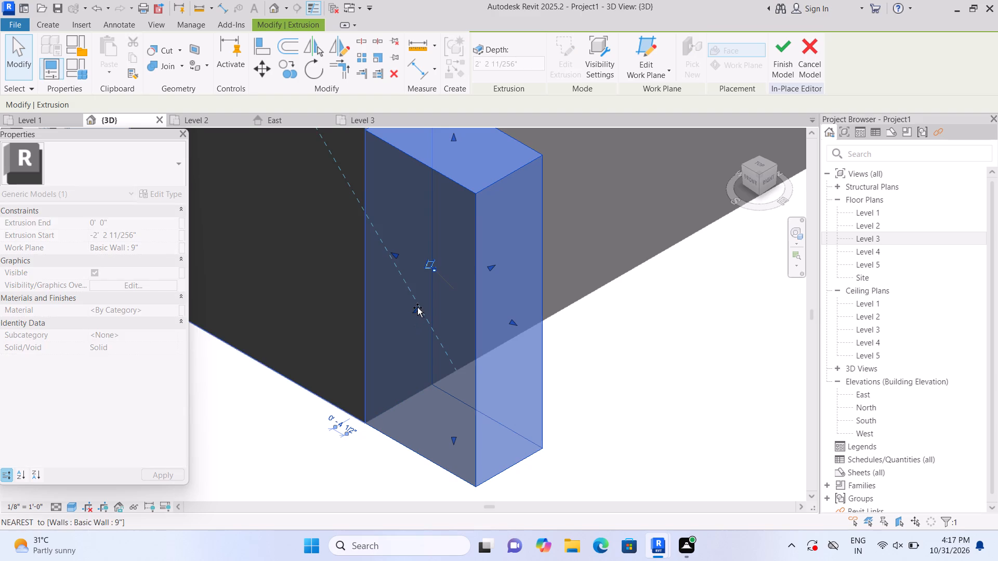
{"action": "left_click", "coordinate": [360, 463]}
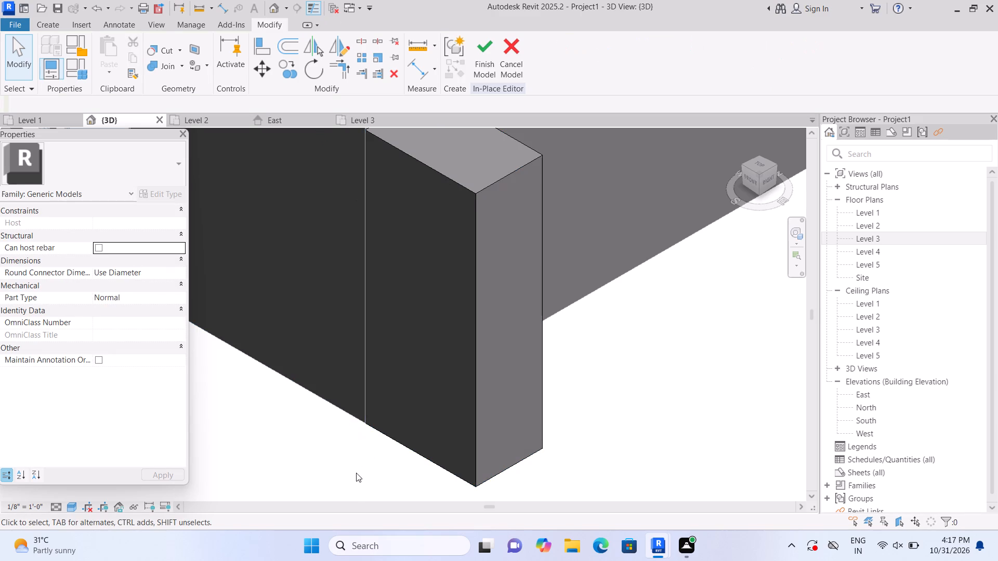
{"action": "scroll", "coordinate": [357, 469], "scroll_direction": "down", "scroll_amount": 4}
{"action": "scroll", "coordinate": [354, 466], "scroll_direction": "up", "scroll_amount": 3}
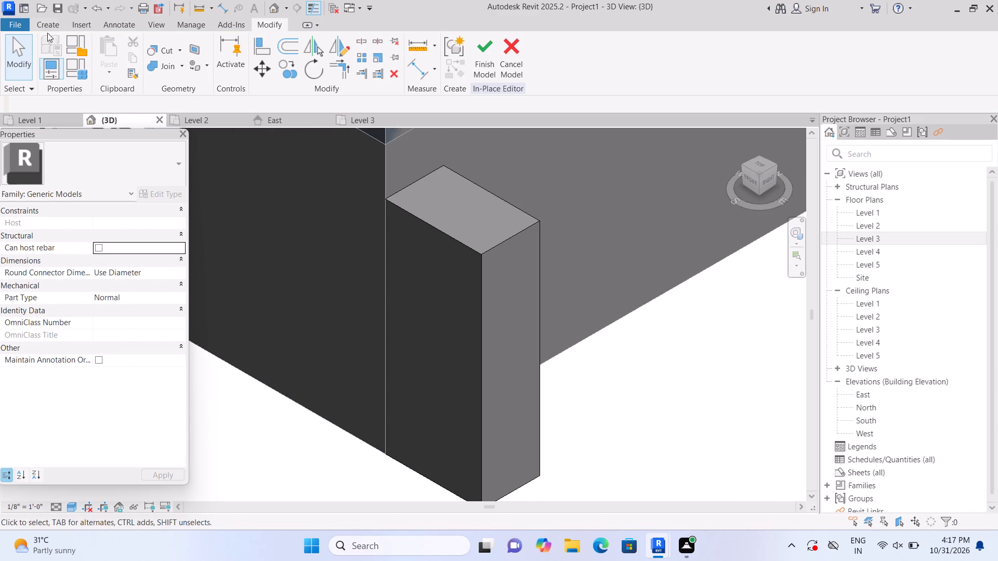
Apply Join Geometry again between the corner block and the ground-floor front wall.
{"action": "left_click", "coordinate": [182, 64]}
{"action": "left_click", "coordinate": [191, 87]}
{"action": "left_click", "coordinate": [436, 287]}
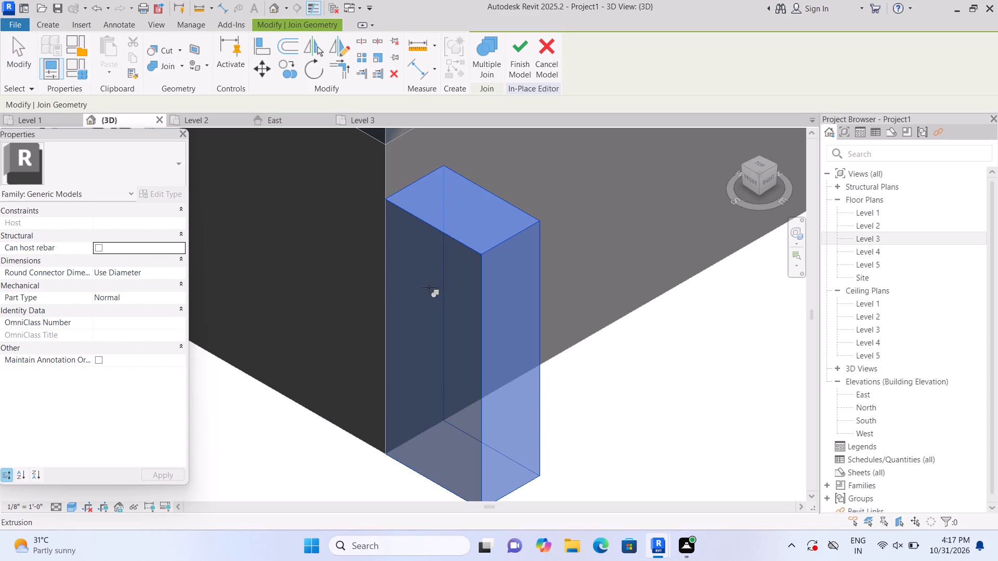
{"action": "left_click", "coordinate": [363, 272]}
{"action": "scroll", "coordinate": [370, 303], "scroll_direction": "down", "scroll_amount": 1}
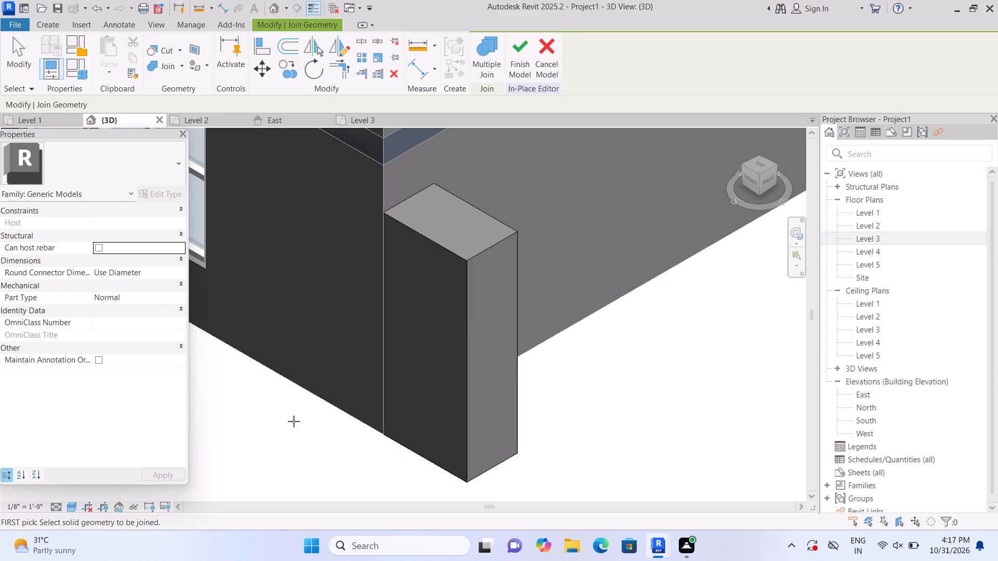
Start a new extrusion in the front view, using the ground-floor front wall's face as its work plane.
{"action": "scroll", "coordinate": [352, 421], "scroll_direction": "down", "scroll_amount": 3}
{"action": "scroll", "coordinate": [428, 375], "scroll_direction": "up", "scroll_amount": 1}
{"action": "middle_click_drag", "start_coordinate": [438, 376], "coordinate": [530, 424]}
{"action": "scroll", "coordinate": [588, 396], "scroll_direction": "down", "scroll_amount": 3}
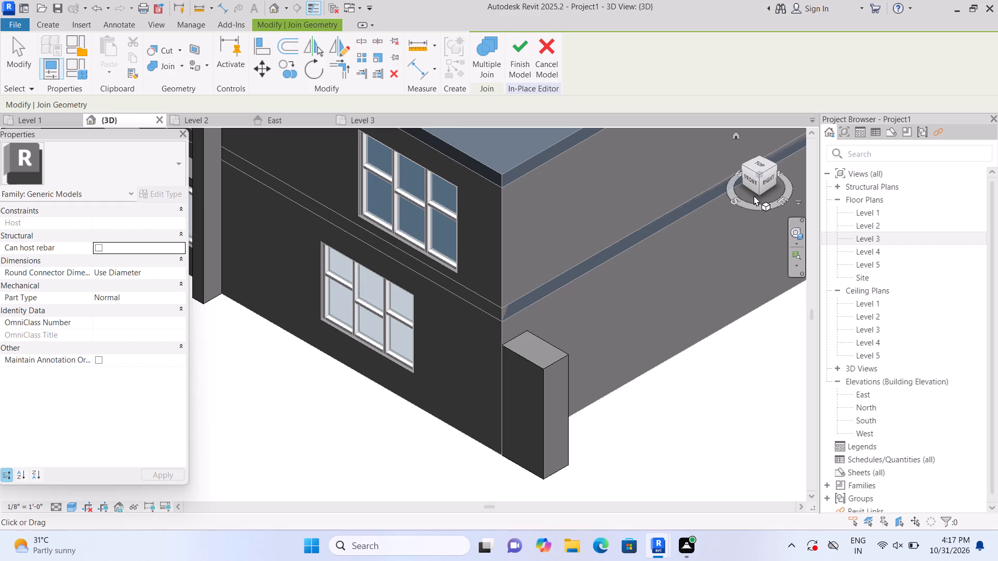
{"action": "left_click", "coordinate": [755, 181]}
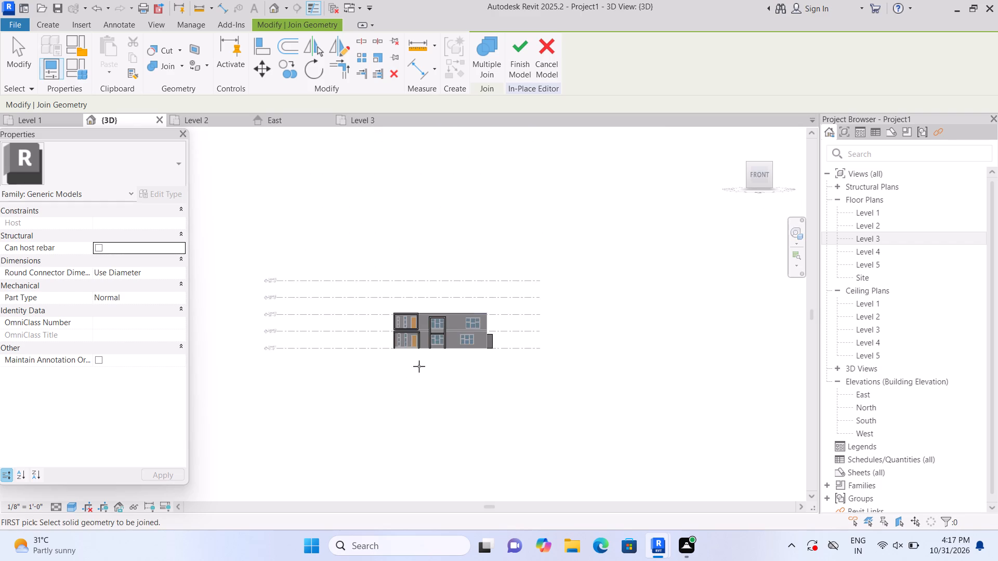
{"action": "scroll", "coordinate": [428, 355], "scroll_direction": "up", "scroll_amount": 13}
{"action": "scroll", "coordinate": [516, 346], "scroll_direction": "up", "scroll_amount": 1}
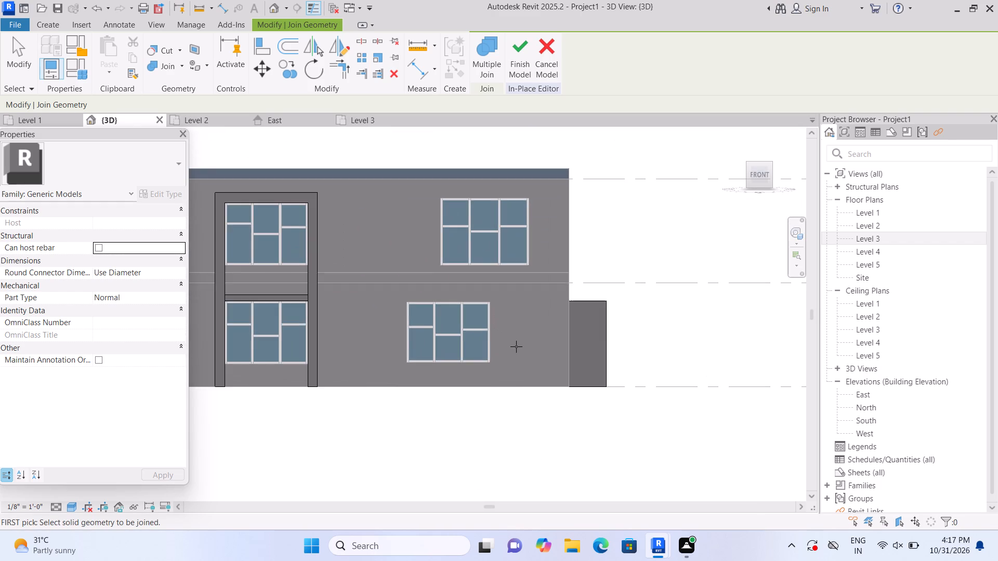
{"action": "scroll", "coordinate": [516, 346], "scroll_direction": "up", "scroll_amount": 1}
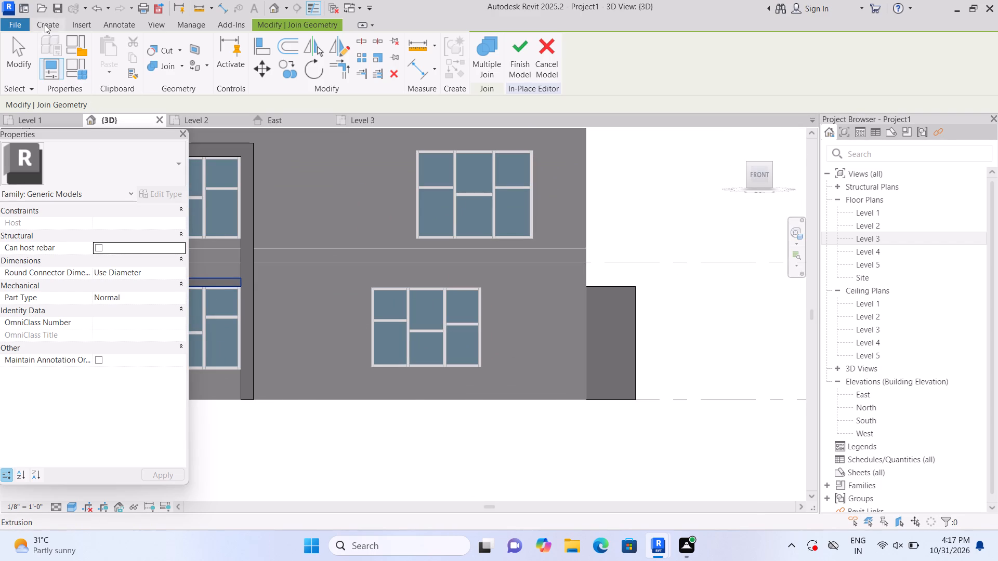
{"action": "left_click", "coordinate": [45, 24]}
{"action": "left_click", "coordinate": [103, 53]}
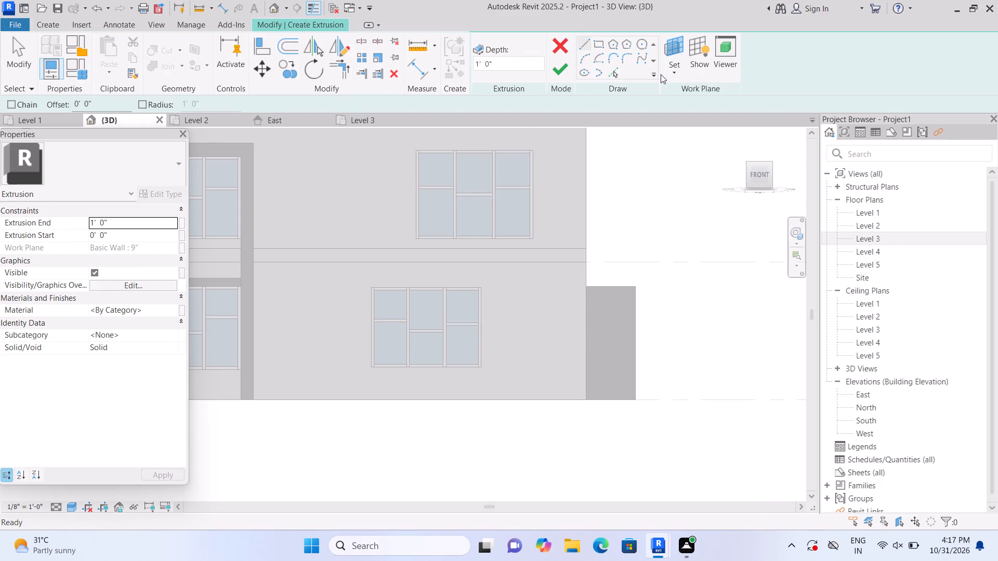
{"action": "left_click", "coordinate": [677, 71]}
{"action": "left_click", "coordinate": [693, 109]}
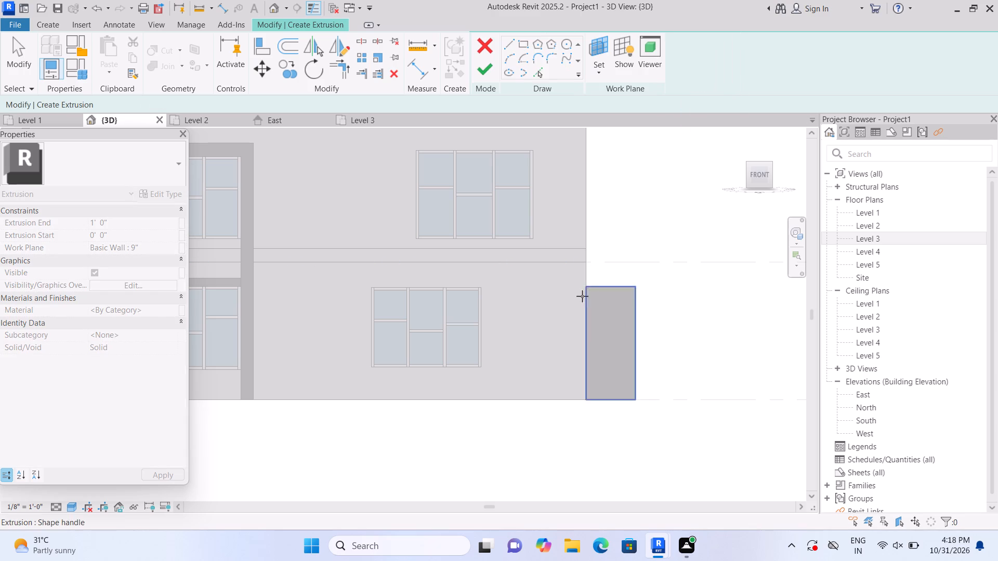
{"action": "left_click", "coordinate": [547, 296]}
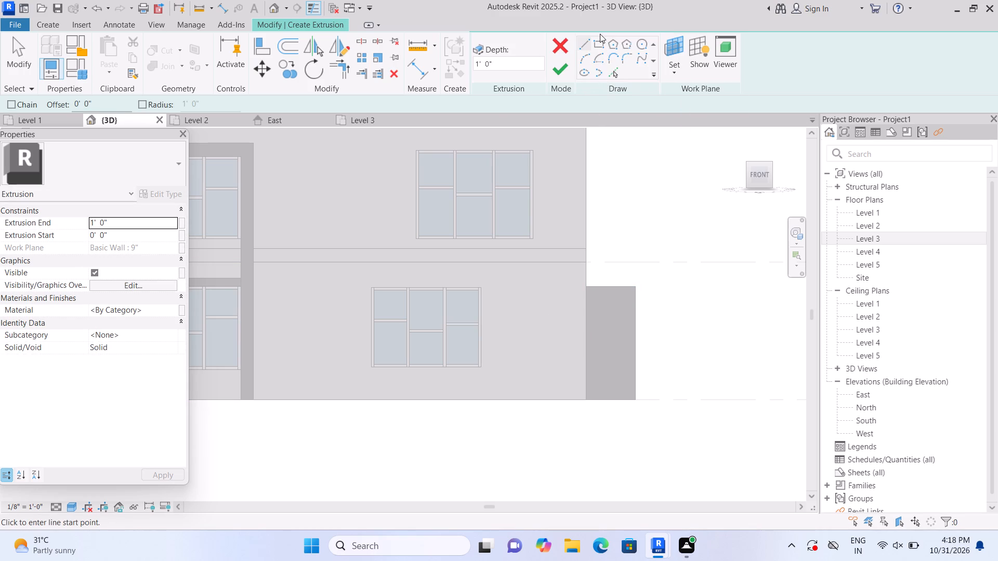
Sketch a rectangle about 19' 2 1/2" by 8" from the ground-floor window's upper corner to the corner block's outer edge.
{"action": "left_click", "coordinate": [600, 34]}
{"action": "left_click", "coordinate": [600, 45]}
{"action": "scroll", "coordinate": [390, 293], "scroll_direction": "up", "scroll_amount": 2}
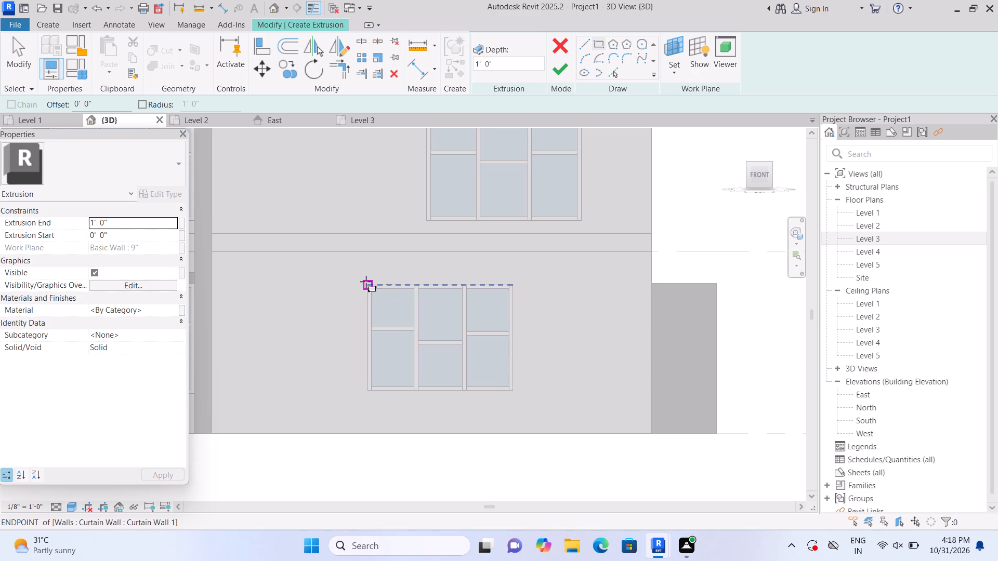
{"action": "left_click", "coordinate": [366, 282]}
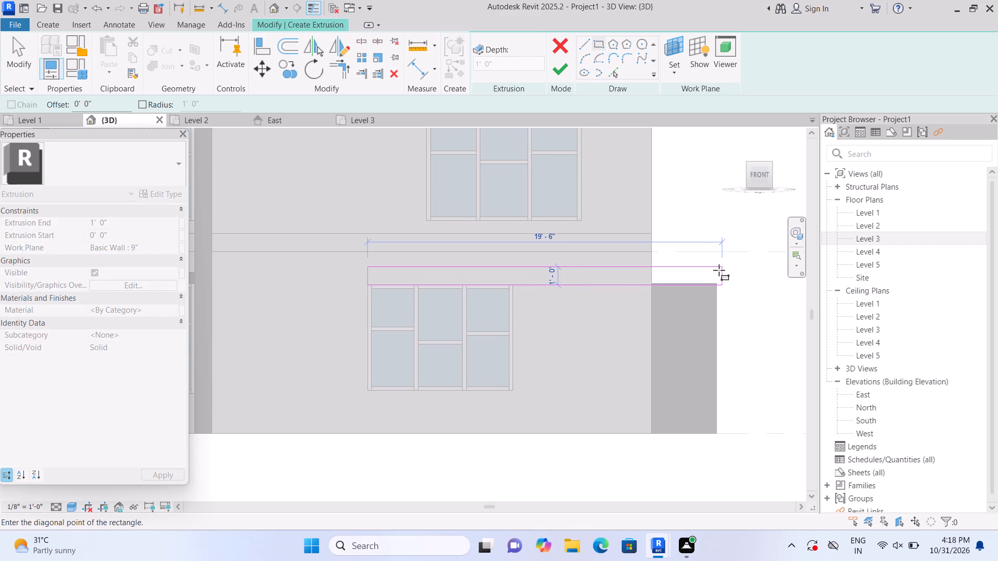
{"action": "scroll", "coordinate": [718, 272], "scroll_direction": "up", "scroll_amount": 5}
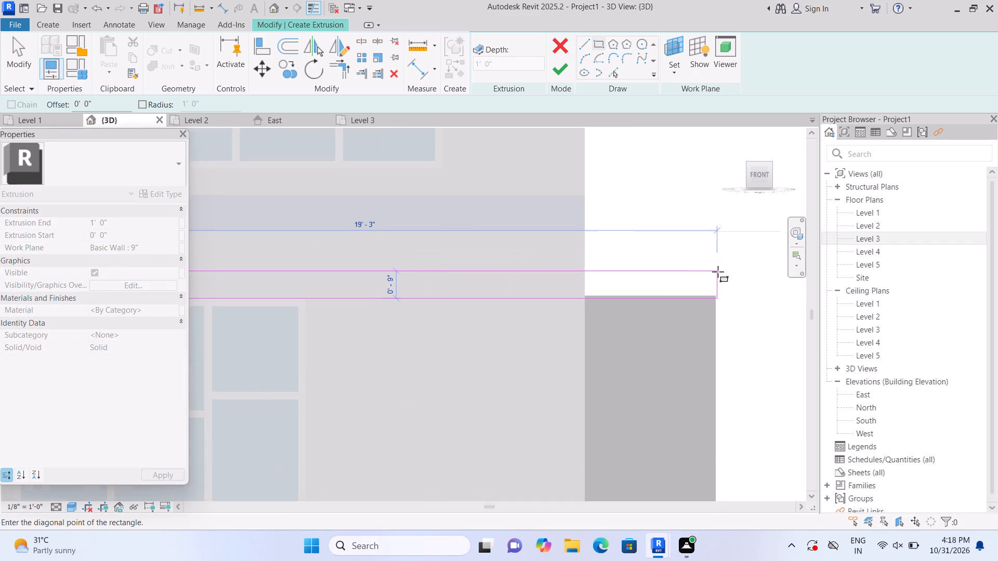
{"action": "scroll", "coordinate": [716, 273], "scroll_direction": "up", "scroll_amount": 5}
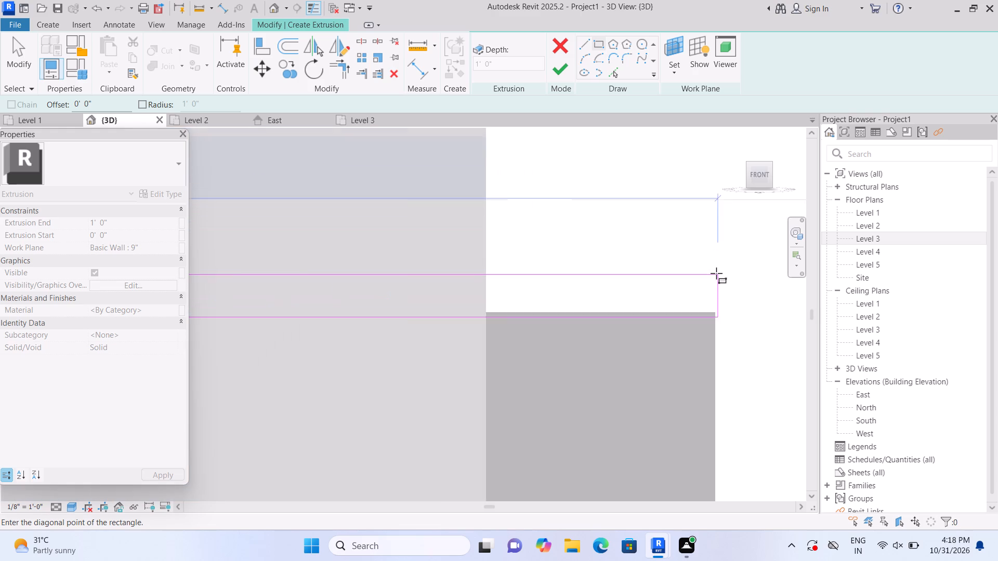
{"action": "scroll", "coordinate": [716, 273], "scroll_direction": "up", "scroll_amount": 4}
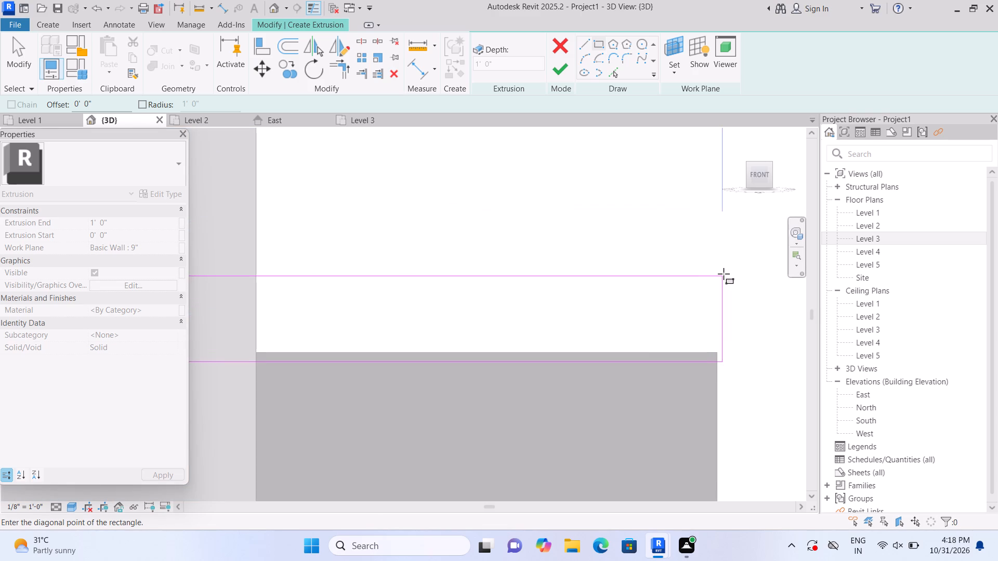
{"action": "scroll", "coordinate": [724, 274], "scroll_direction": "up", "scroll_amount": 2}
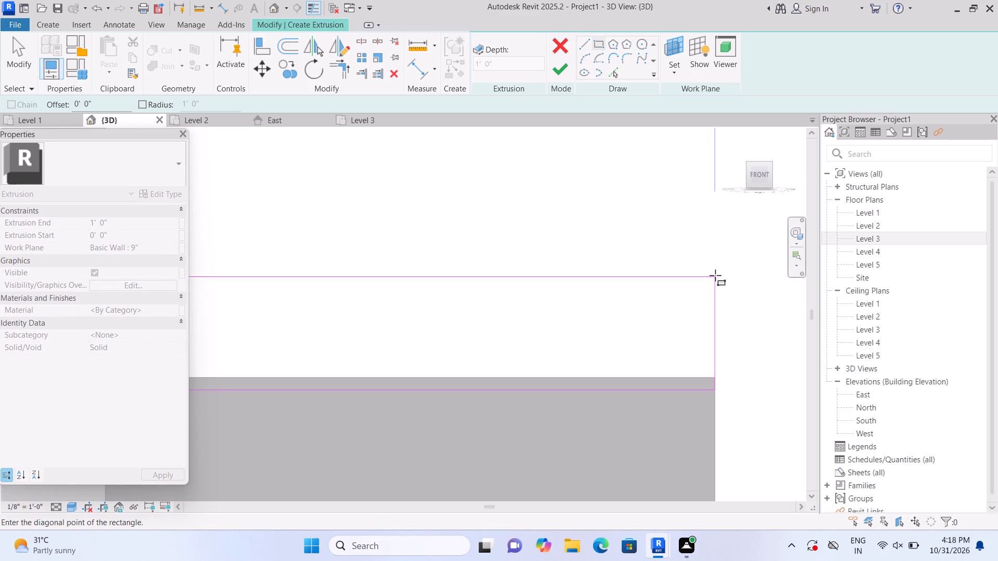
{"action": "left_click", "coordinate": [715, 275]}
{"action": "scroll", "coordinate": [718, 274], "scroll_direction": "down", "scroll_amount": 12}
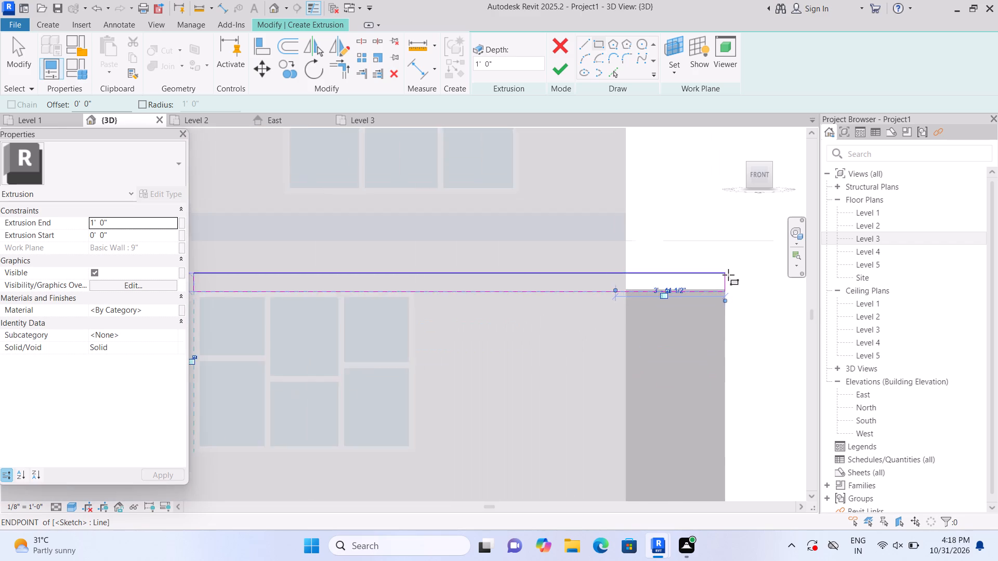
{"action": "scroll", "coordinate": [728, 275], "scroll_direction": "down", "scroll_amount": 4}
{"action": "key", "text": "Escape"}
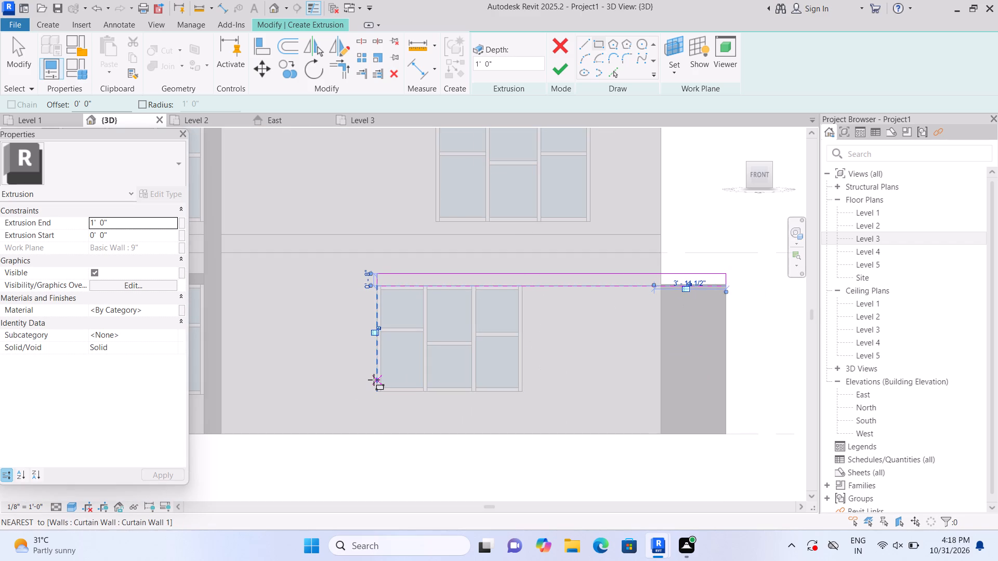
Finish the horizontal band above the ground-floor window as a solid extrusion 1' 0" deep.
{"action": "scroll", "coordinate": [372, 390], "scroll_direction": "up", "scroll_amount": 2}
{"action": "scroll", "coordinate": [378, 398], "scroll_direction": "down", "scroll_amount": 2}
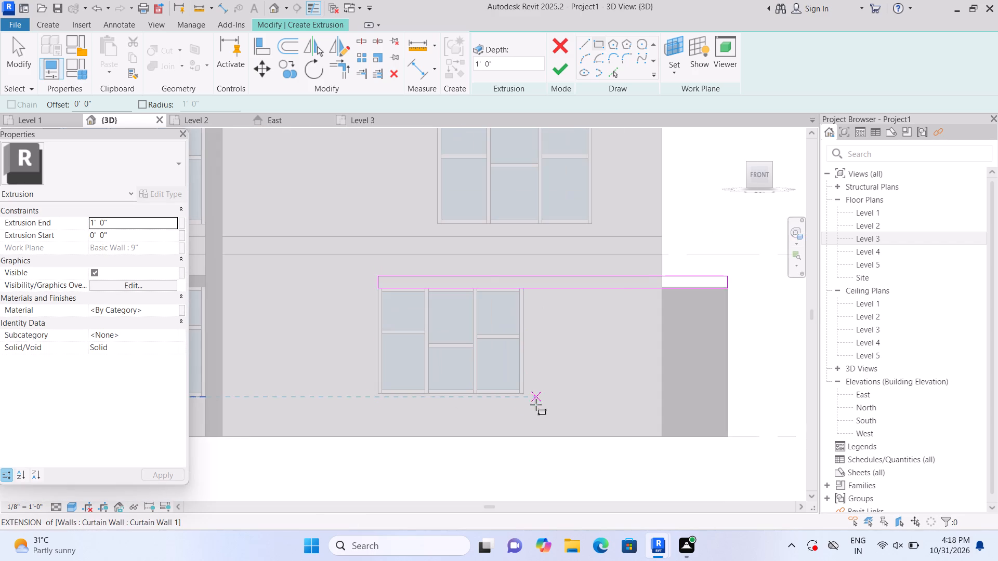
{"action": "scroll", "coordinate": [547, 376], "scroll_direction": "up", "scroll_amount": 1}
{"action": "middle_click_drag", "start_coordinate": [547, 376], "coordinate": [541, 415]}
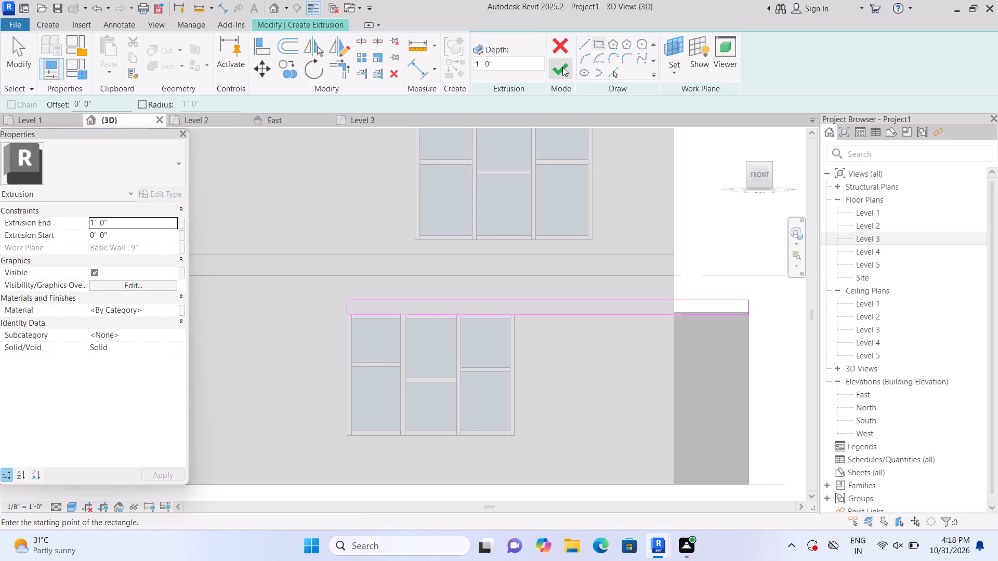
{"action": "left_click", "coordinate": [562, 67]}
{"action": "middle_click_drag", "start_coordinate": [582, 360], "coordinate": [640, 272]}
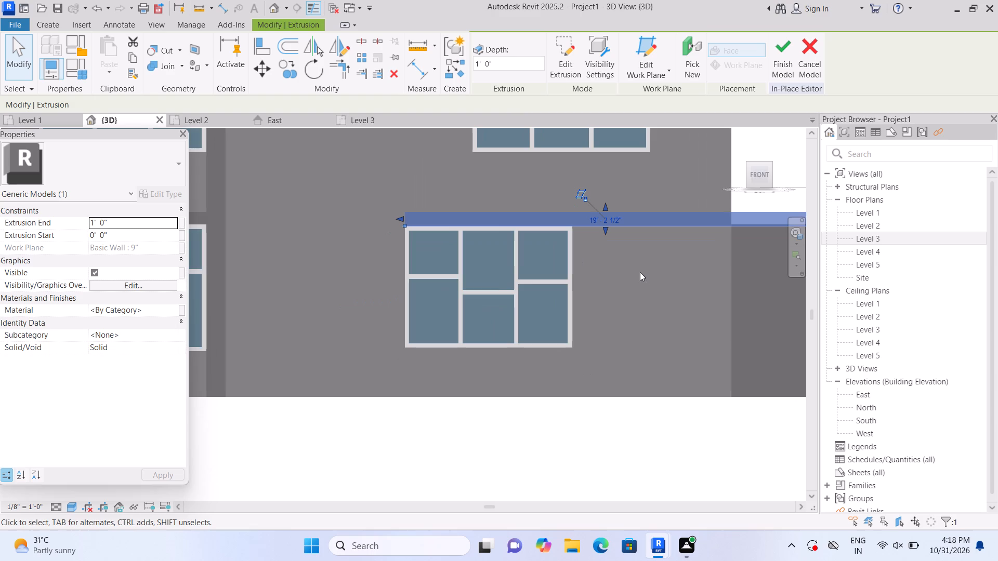
{"action": "middle_click_drag", "start_coordinate": [613, 304], "coordinate": [548, 349]}
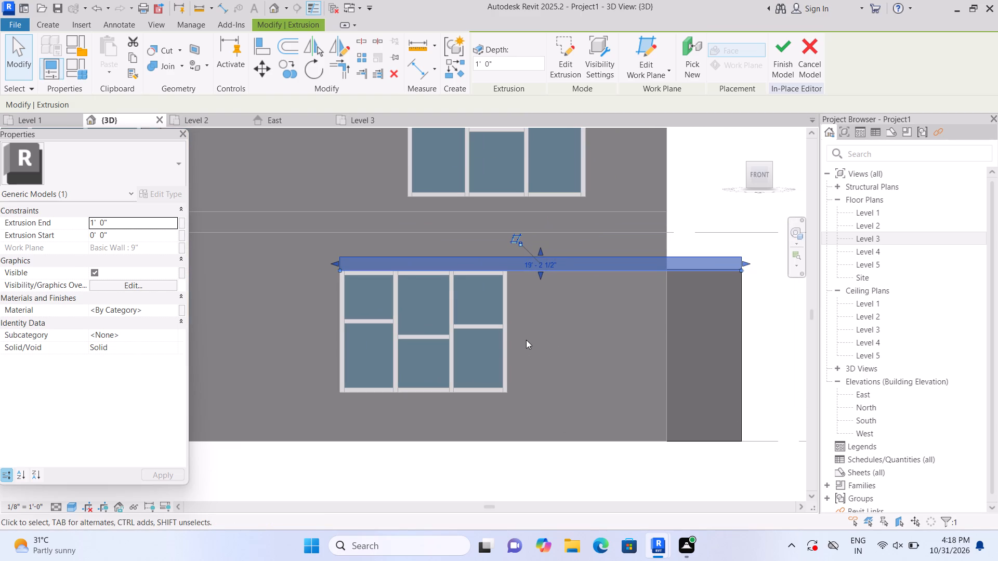
{"action": "key", "text": "Escape"}
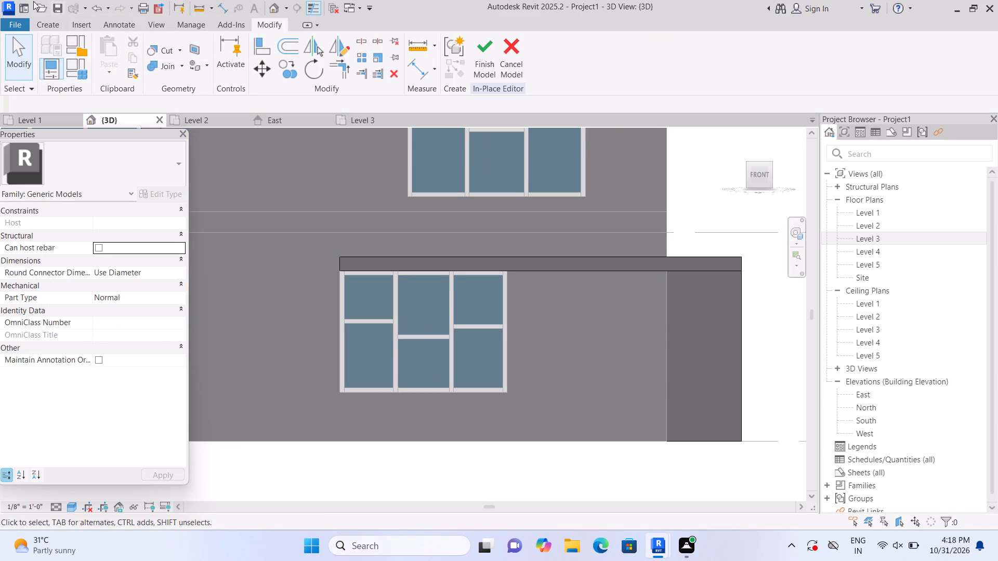
{"action": "left_click", "coordinate": [54, 15]}
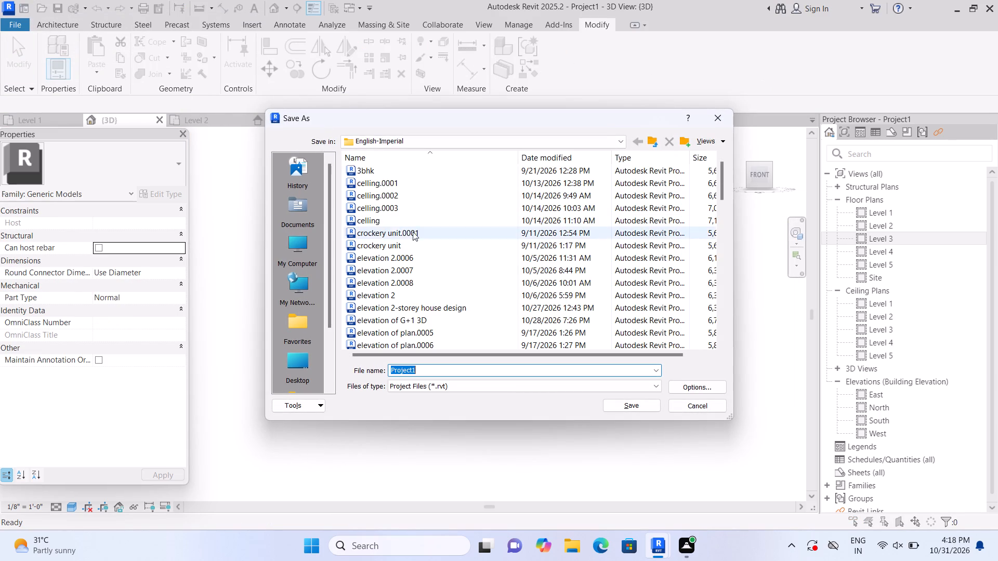
{"action": "left_click", "coordinate": [729, 122]}
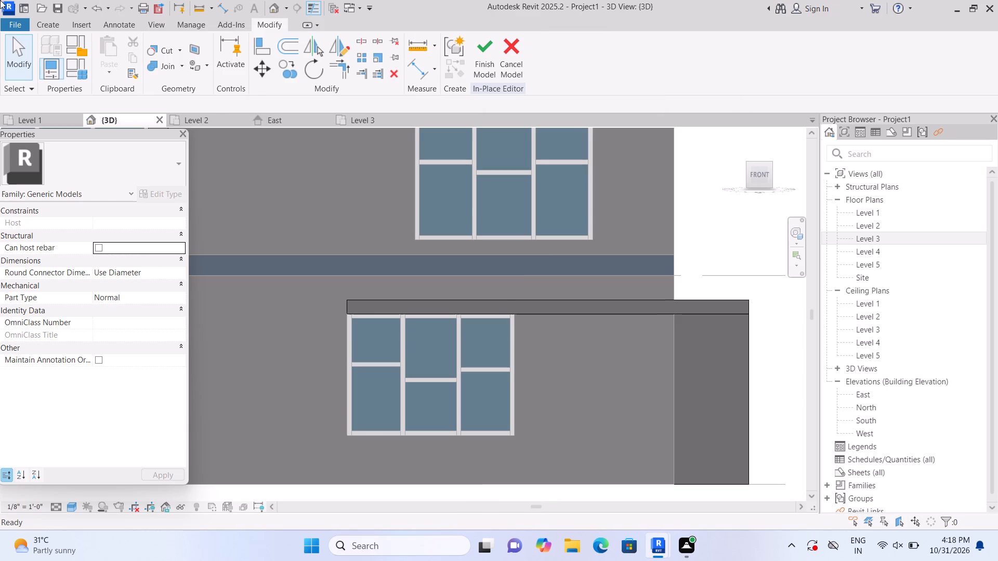
Extrude a post 1' 0" deep, about 10" wide and 8' 2" high, from the band's inner end down to Level 1 beside the window.
{"action": "left_click", "coordinate": [56, 26]}
{"action": "left_click", "coordinate": [124, 46]}
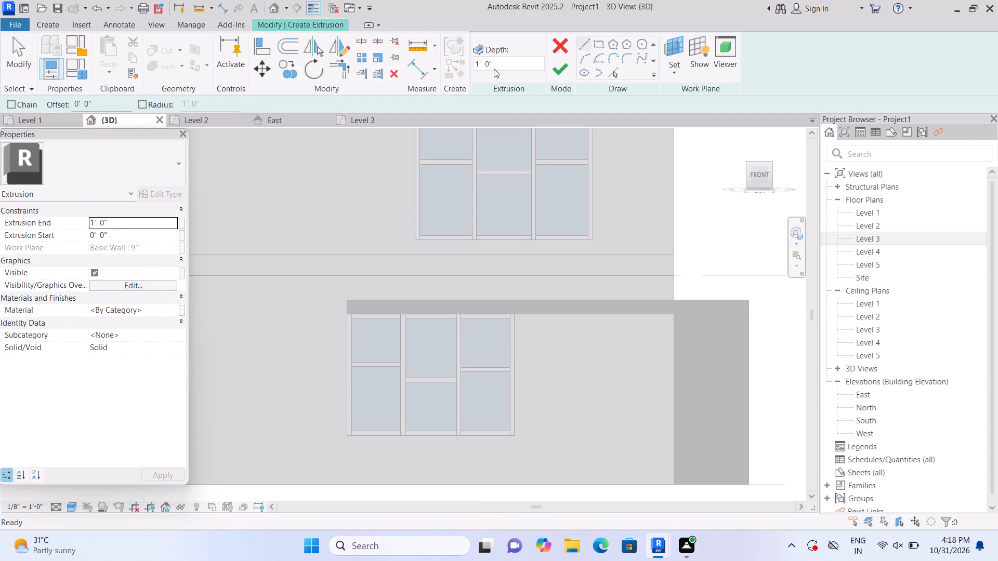
{"action": "left_click", "coordinate": [678, 68]}
{"action": "left_click", "coordinate": [685, 116]}
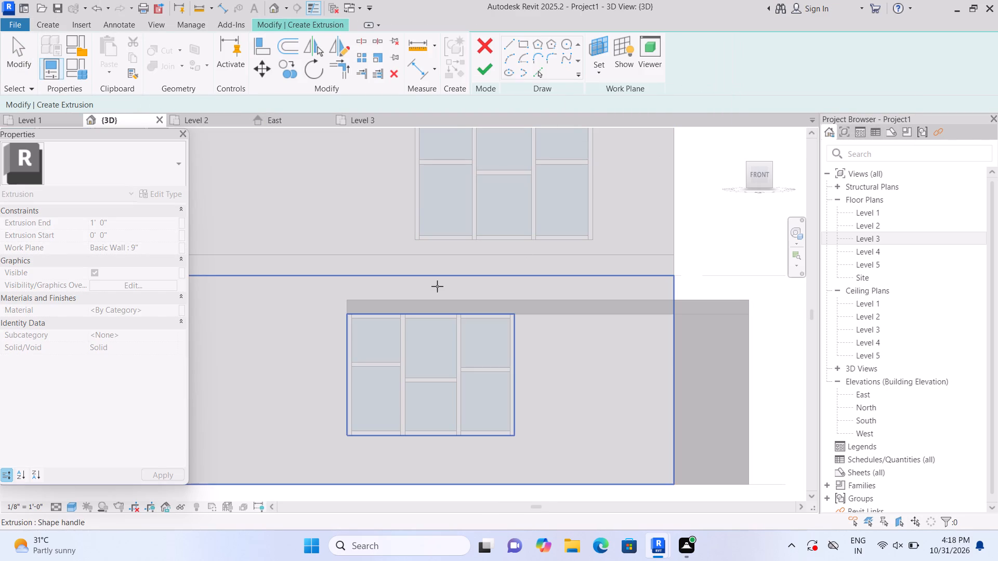
{"action": "left_click", "coordinate": [437, 286]}
{"action": "middle_click_drag", "start_coordinate": [440, 270], "coordinate": [521, 216]}
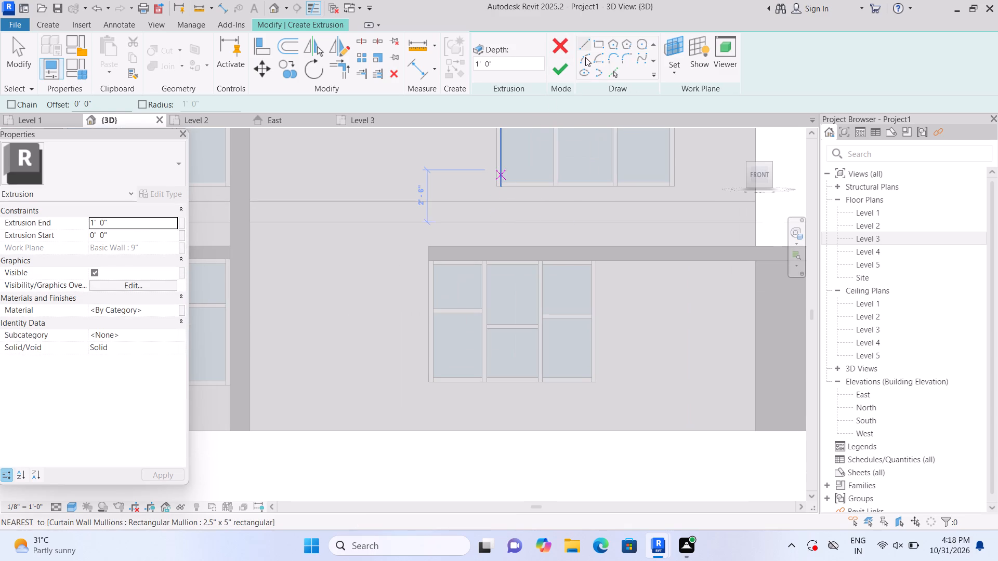
{"action": "left_click", "coordinate": [597, 45]}
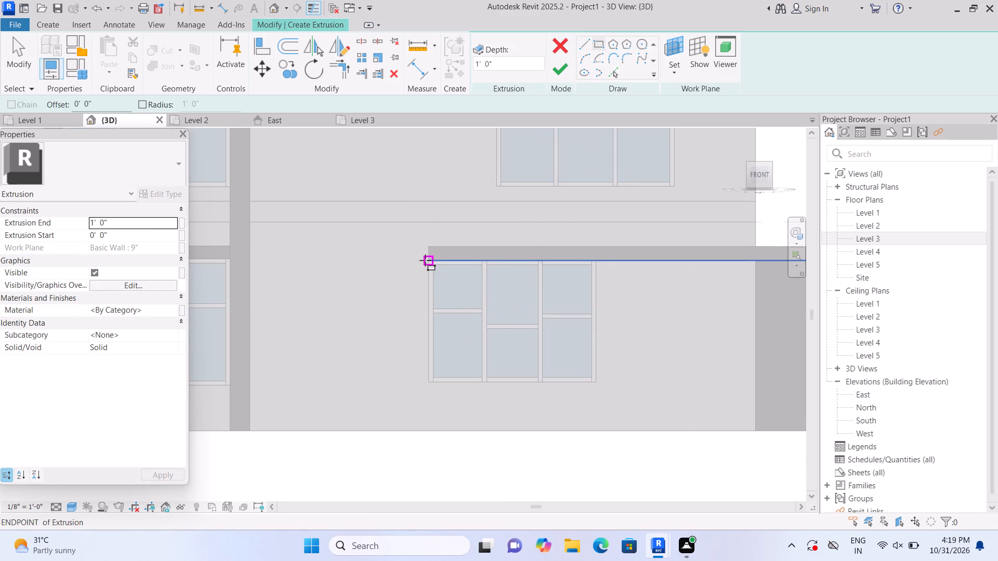
{"action": "left_click", "coordinate": [425, 261]}
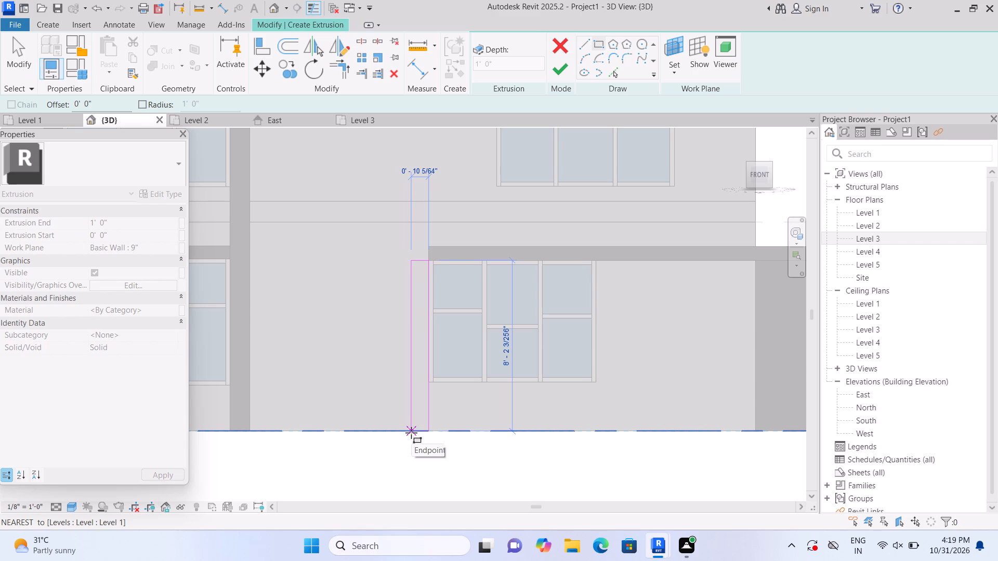
{"action": "double_click", "coordinate": [411, 433]}
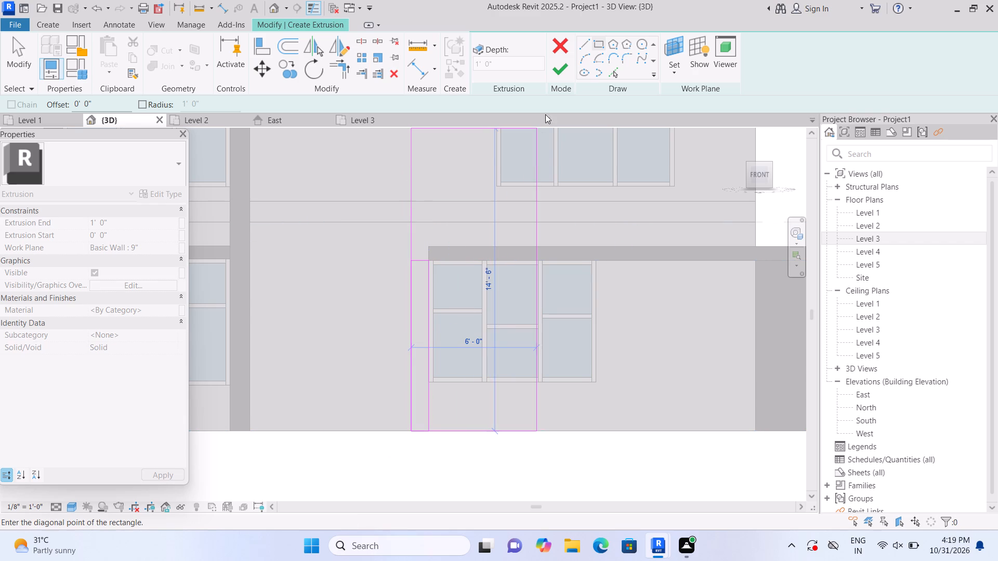
{"action": "left_click", "coordinate": [563, 68]}
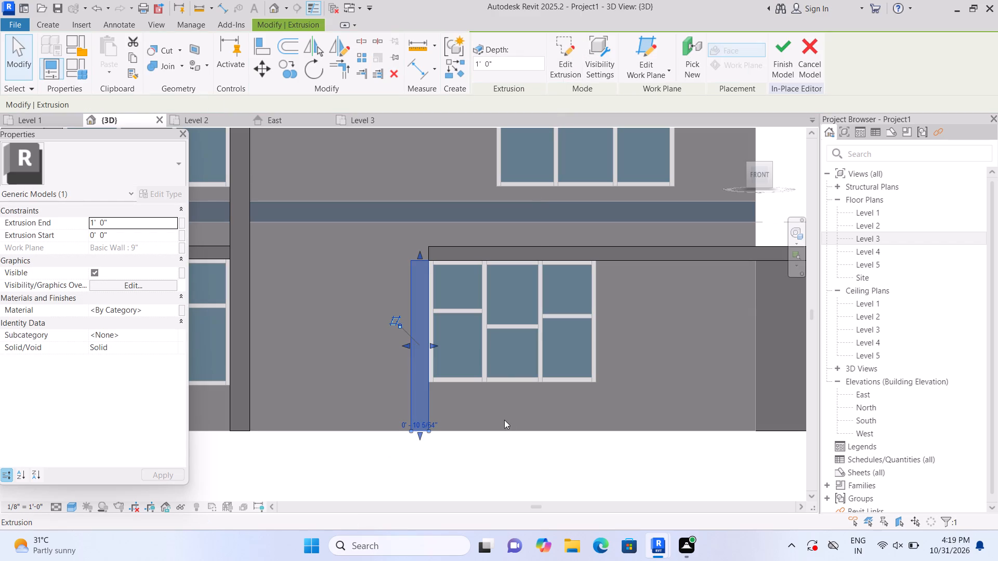
{"action": "left_click", "coordinate": [495, 462]}
Extrude a post 1' 0" deep, about 9" wide and 8' 2" high, from the band's outer end down to Level 1, on the front wall's plane.
{"action": "middle_click_drag", "start_coordinate": [459, 448], "coordinate": [332, 436]}
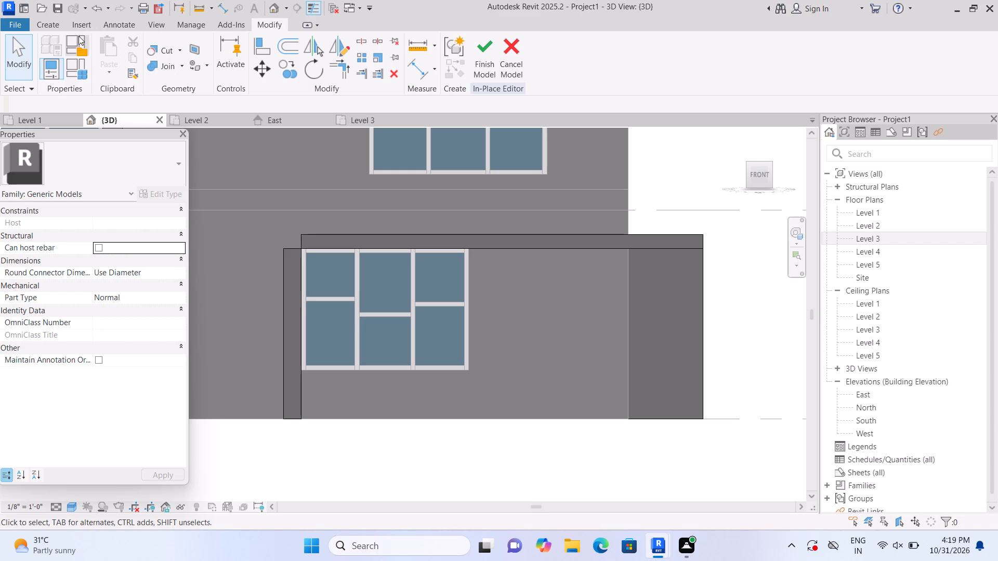
{"action": "left_click", "coordinate": [48, 25]}
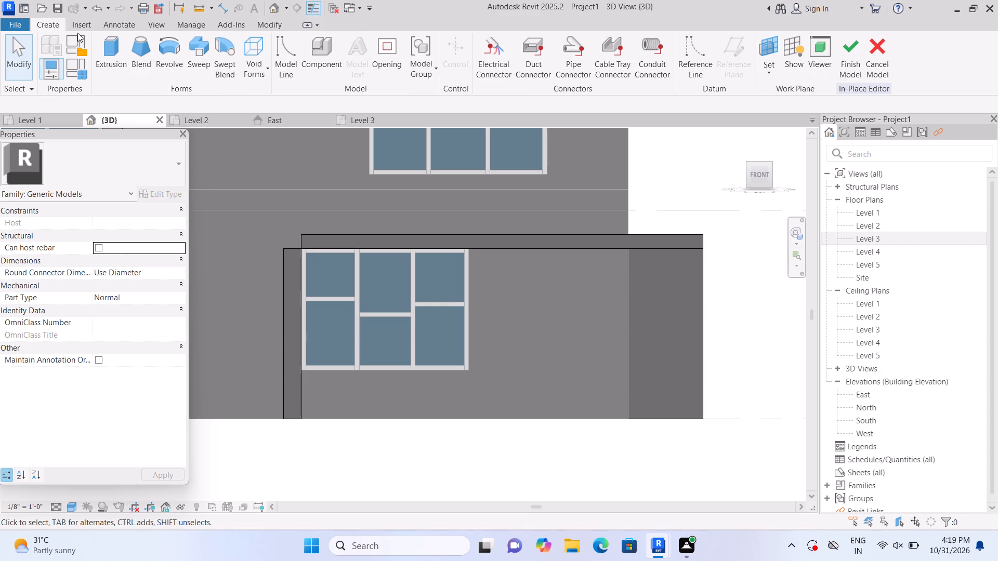
{"action": "left_click", "coordinate": [113, 52]}
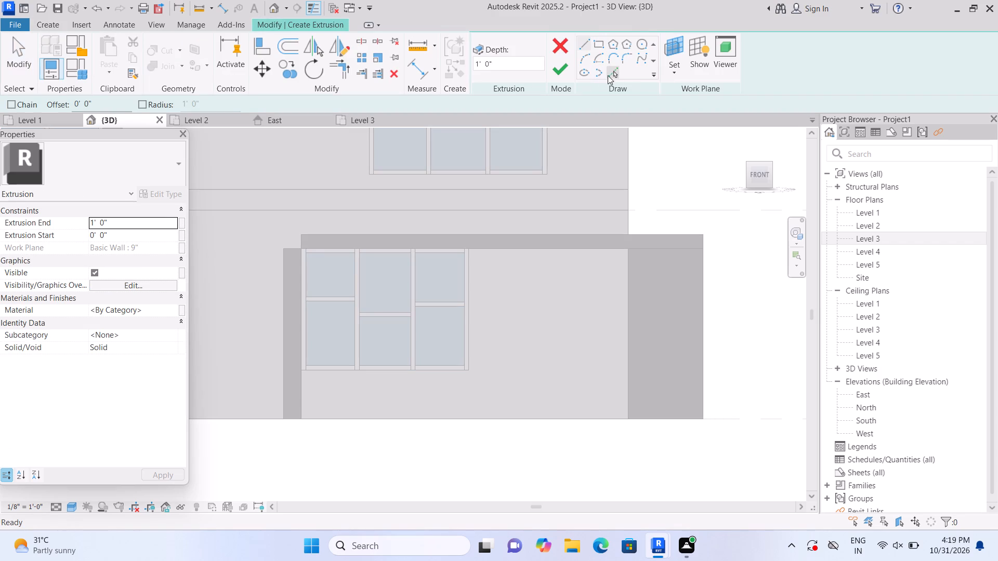
{"action": "left_click", "coordinate": [676, 70]}
{"action": "left_click", "coordinate": [693, 117]}
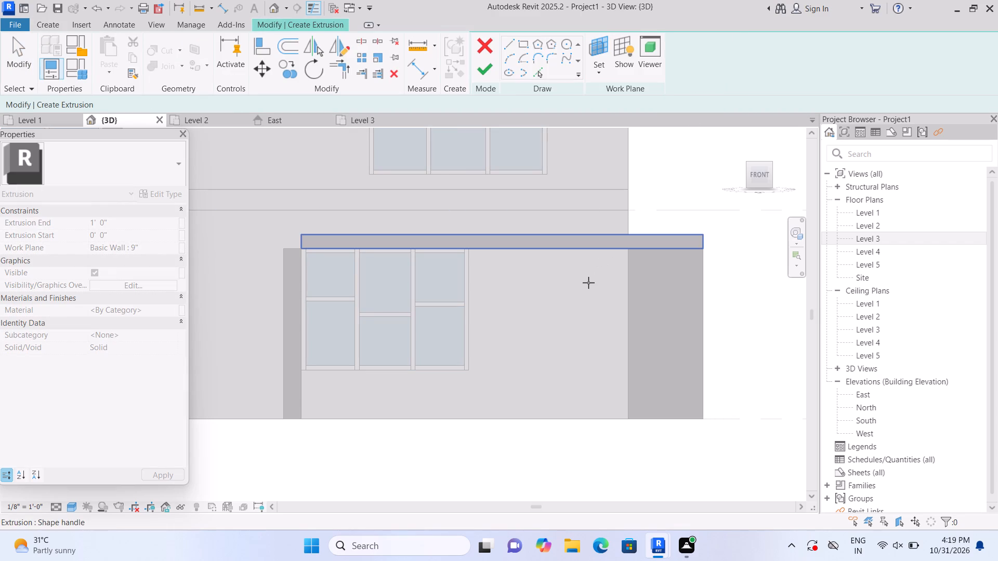
{"action": "left_click", "coordinate": [585, 289]}
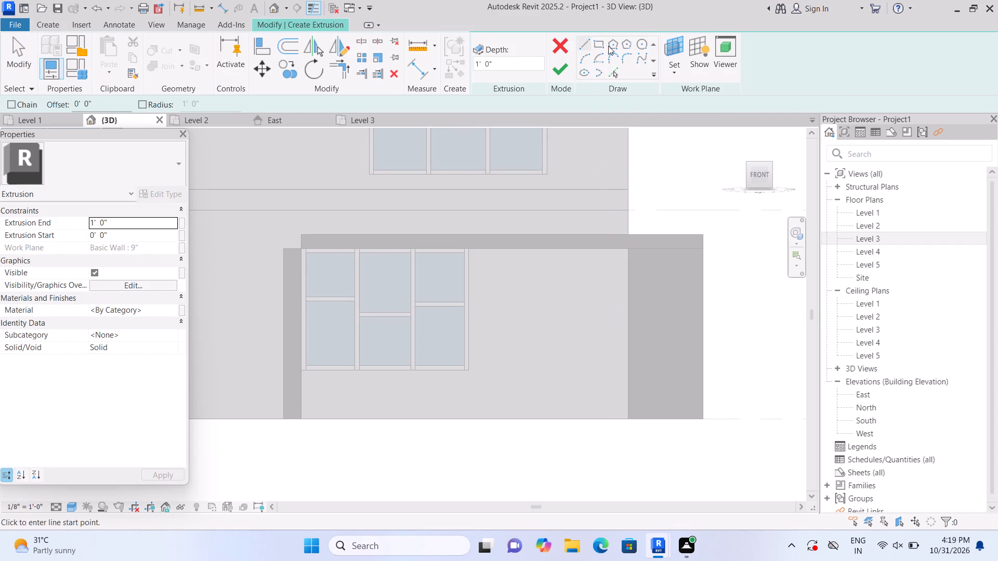
{"action": "left_click", "coordinate": [598, 47]}
{"action": "left_click", "coordinate": [700, 251]}
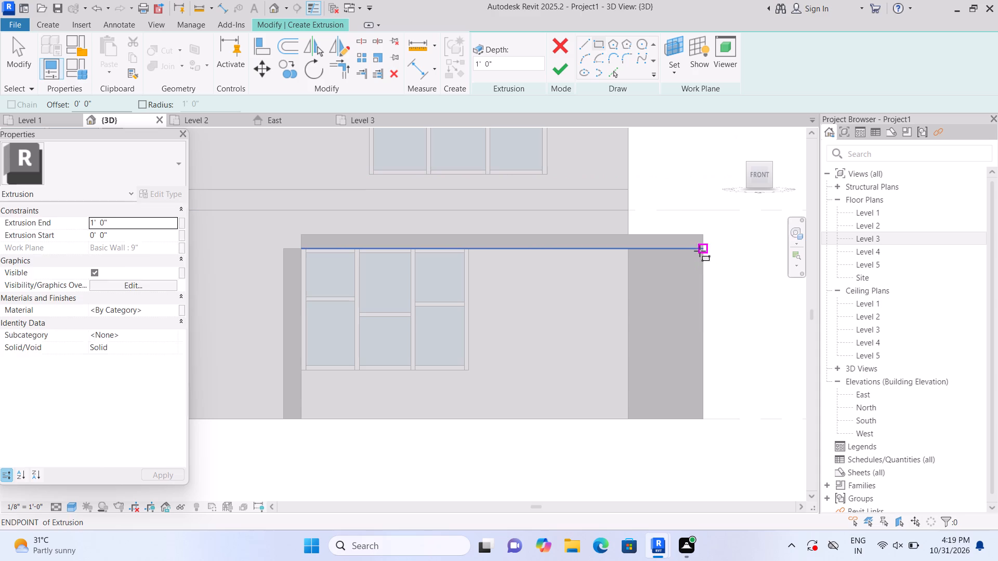
{"action": "left_click", "coordinate": [687, 420]}
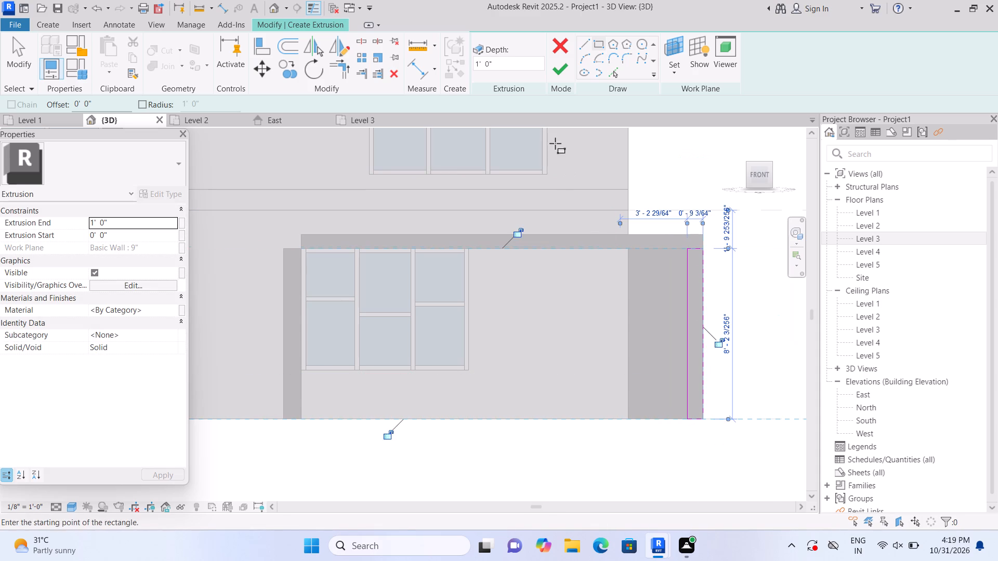
{"action": "left_click", "coordinate": [561, 75]}
{"action": "left_click", "coordinate": [668, 153]}
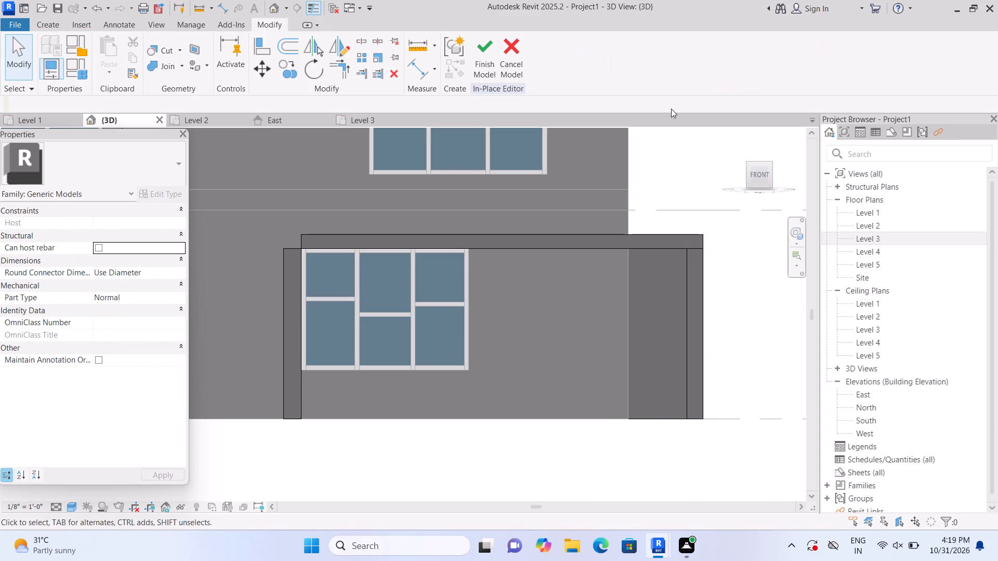
Extrude a bottom band 1' 0" deep, about 15' 7 1/2" by 9", along Level 1 from the window-side post to the wall's corner.
{"action": "left_click", "coordinate": [50, 26]}
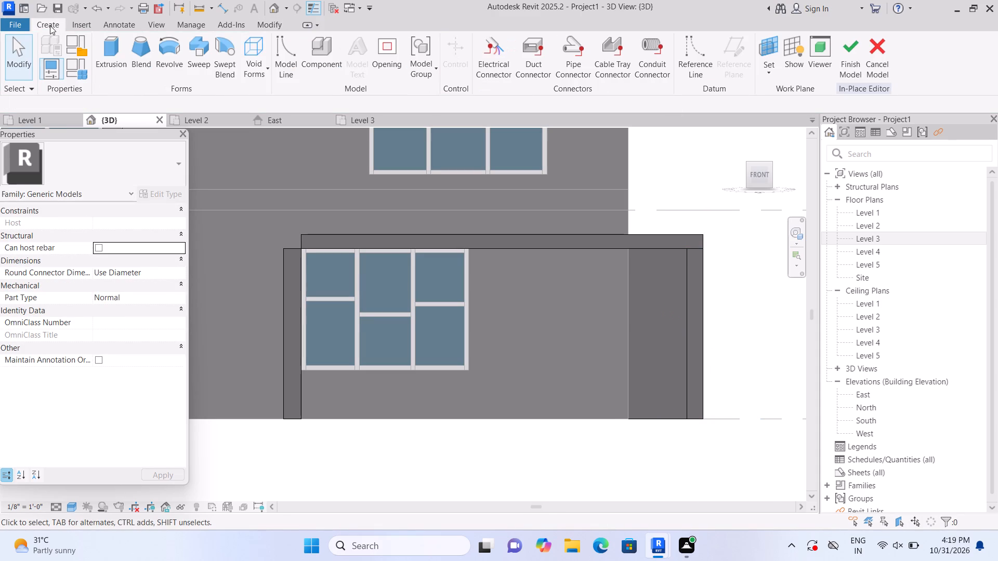
{"action": "left_click", "coordinate": [128, 45]}
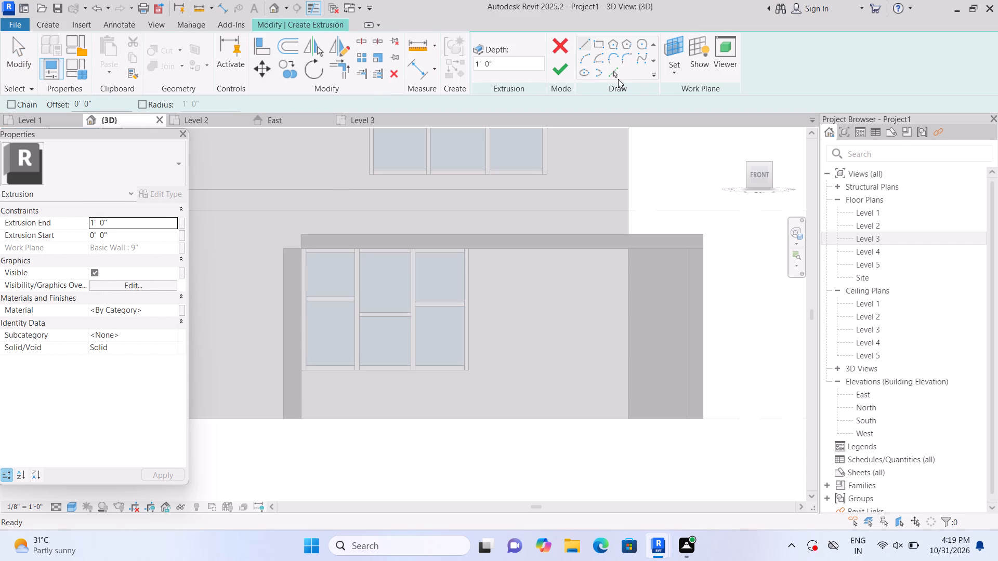
{"action": "left_click", "coordinate": [673, 76]}
{"action": "left_click", "coordinate": [682, 114]}
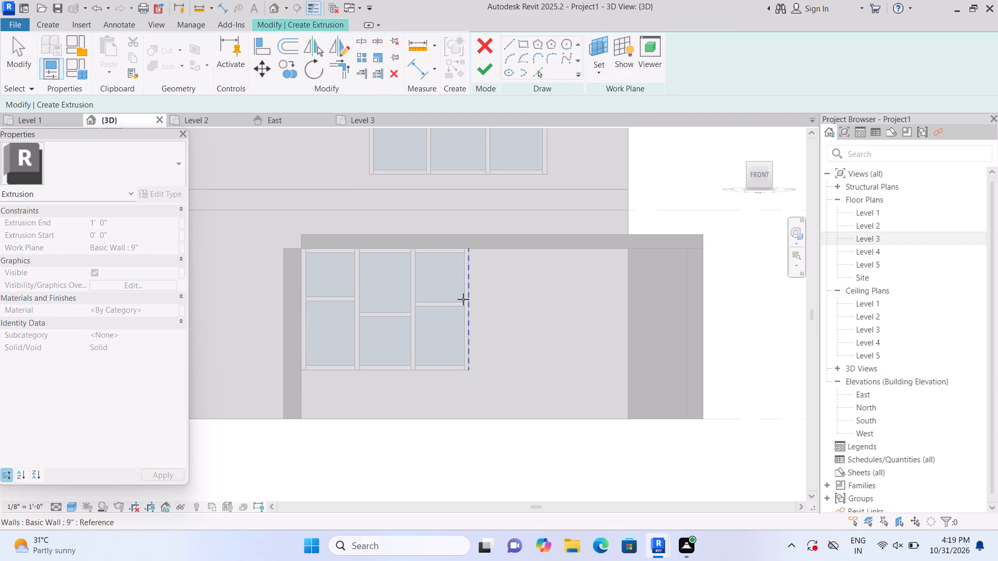
{"action": "left_click", "coordinate": [474, 219]}
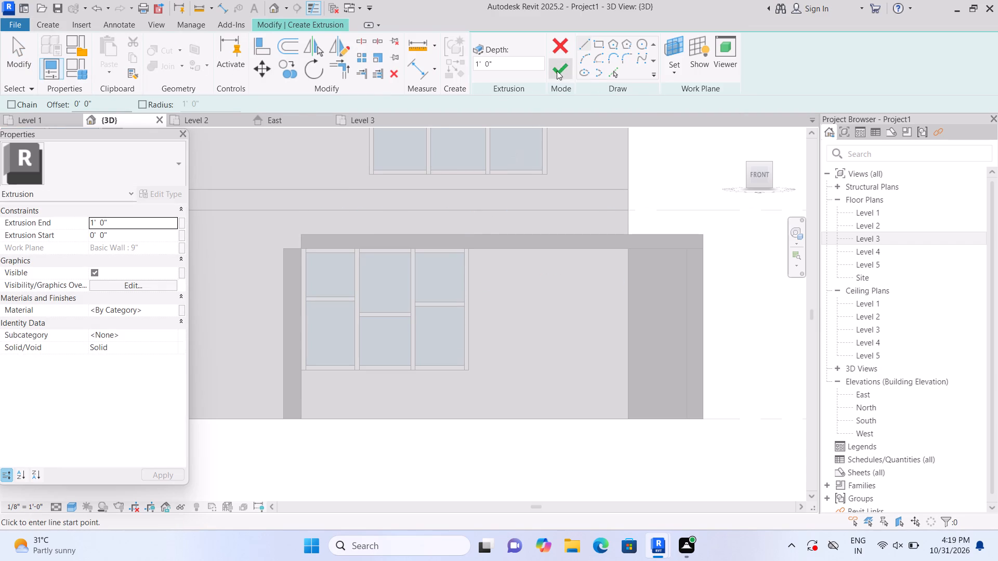
{"action": "left_click", "coordinate": [595, 44]}
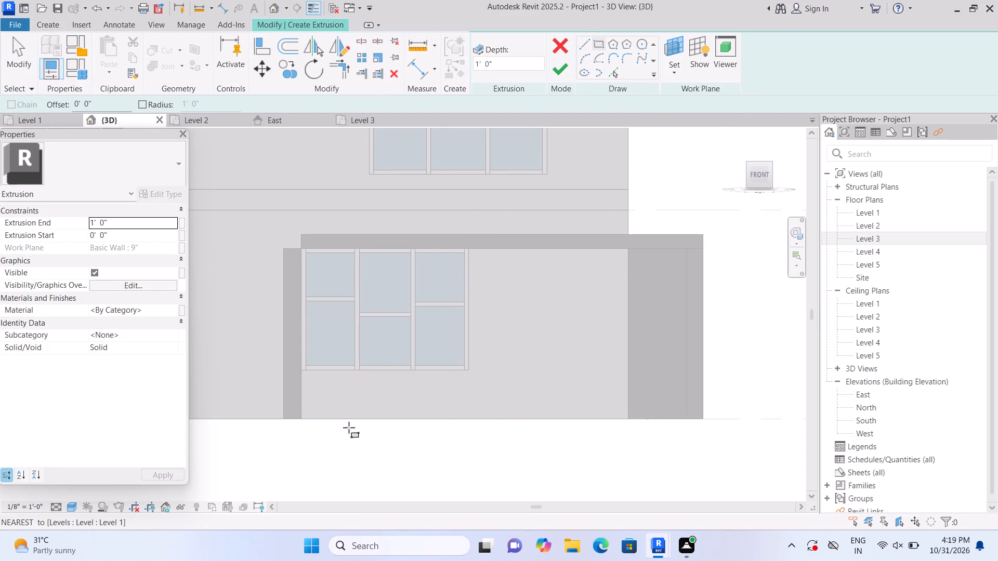
{"action": "left_click", "coordinate": [297, 417]}
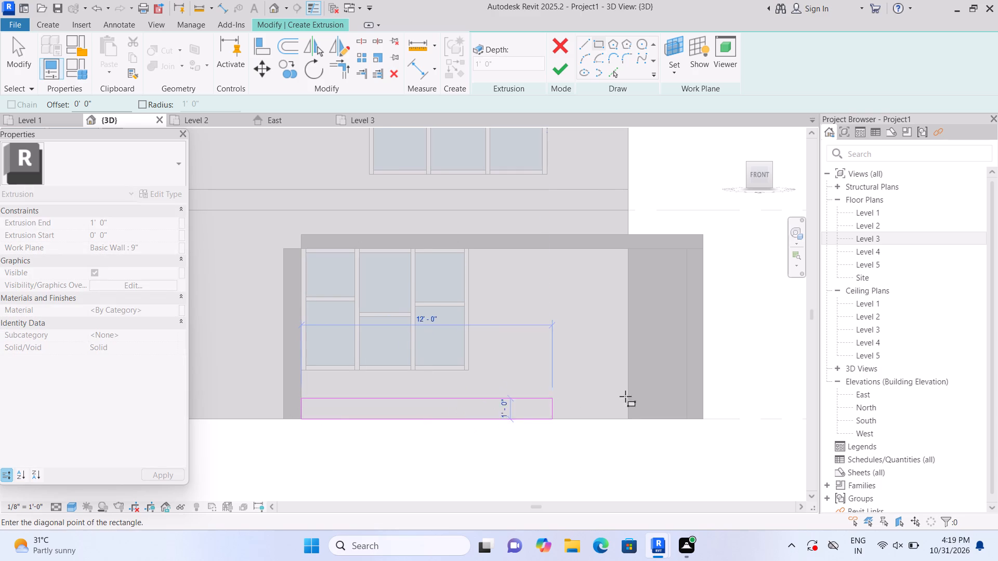
{"action": "left_click", "coordinate": [631, 404]}
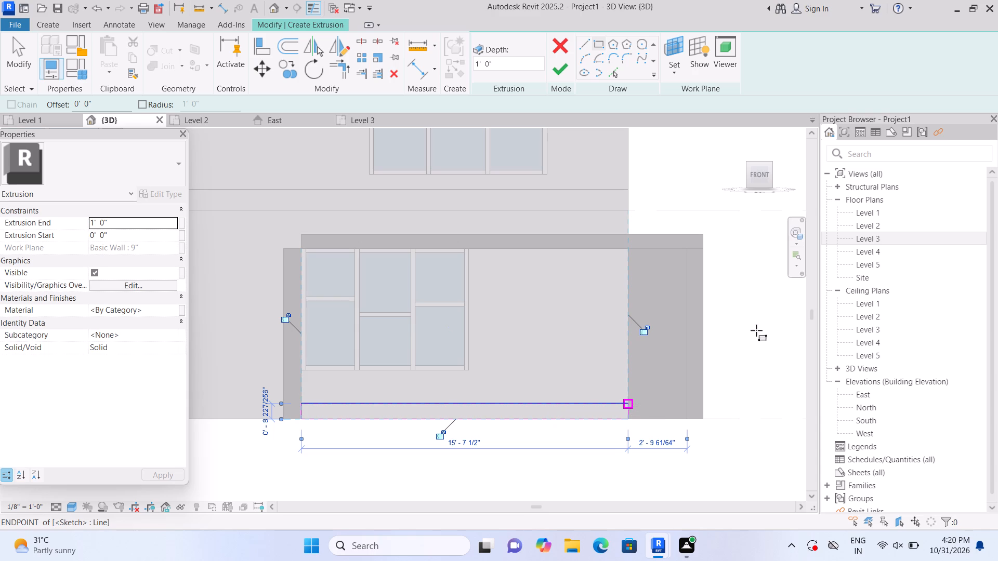
{"action": "left_click", "coordinate": [567, 68]}
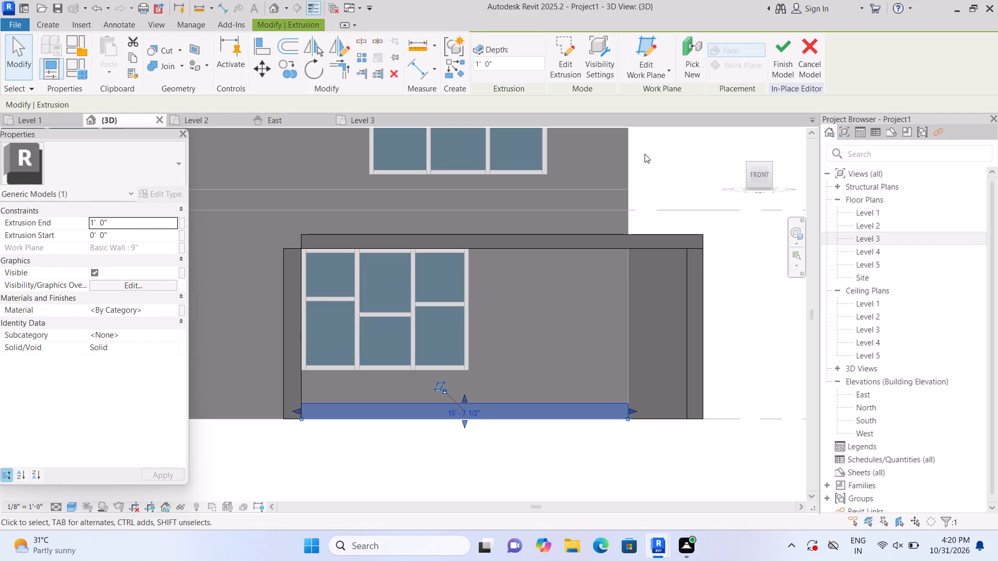
{"action": "left_click", "coordinate": [676, 161]}
Stretch the bottom band's outer end across the corner block to meet the outer post.
{"action": "scroll", "coordinate": [676, 162], "scroll_direction": "down", "scroll_amount": 1}
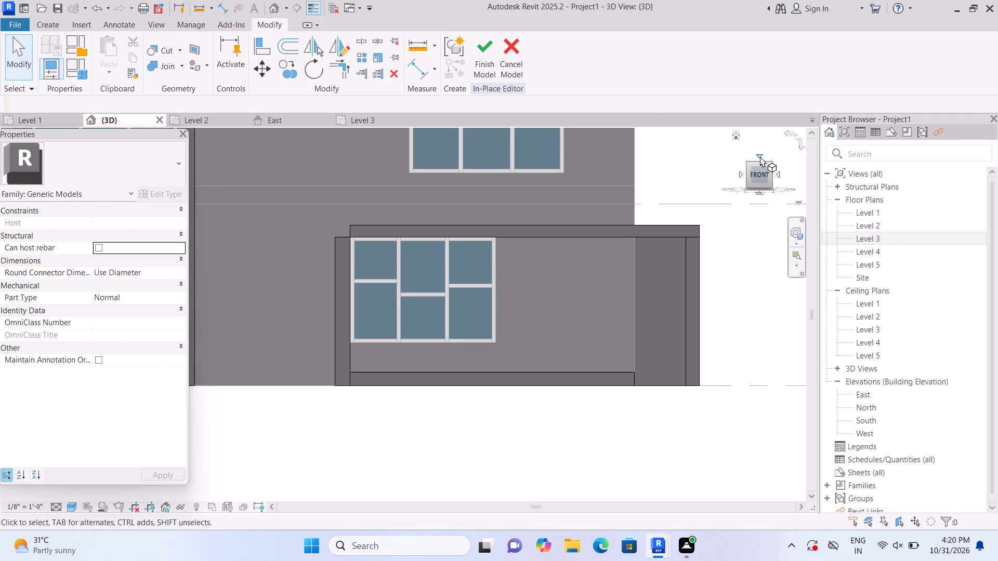
{"action": "left_click", "coordinate": [736, 133]}
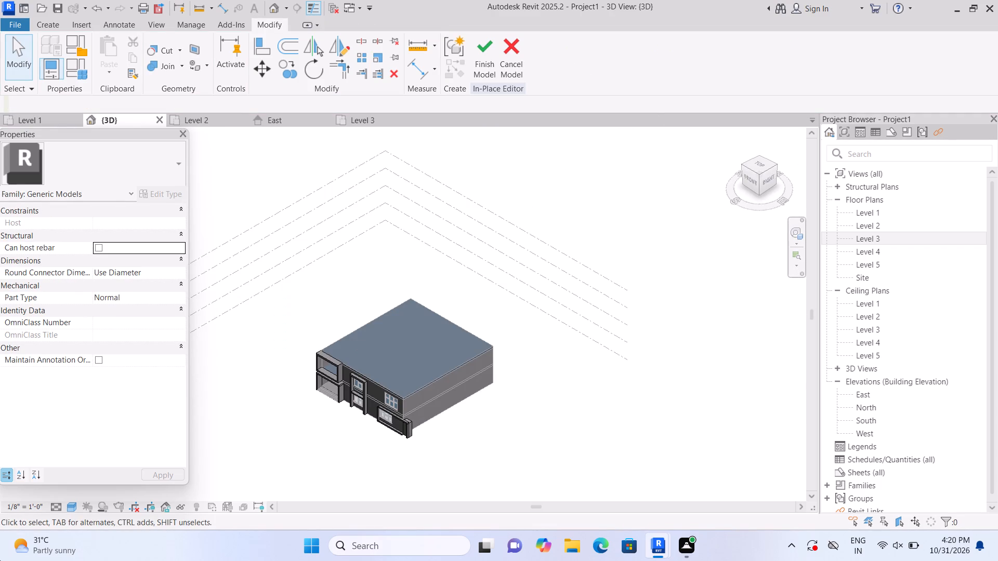
{"action": "scroll", "coordinate": [309, 454], "scroll_direction": "up", "scroll_amount": 3}
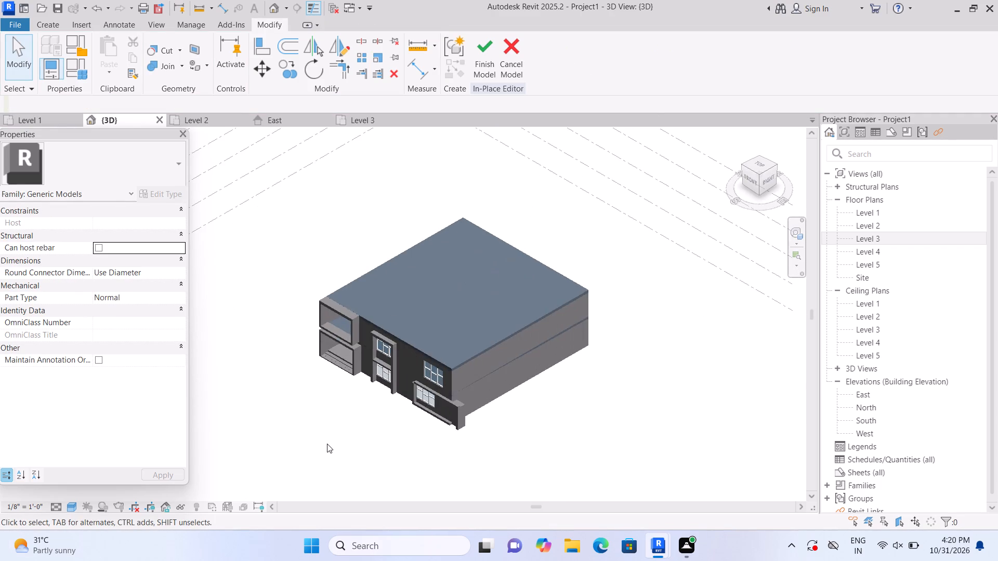
{"action": "scroll", "coordinate": [362, 432], "scroll_direction": "up", "scroll_amount": 13}
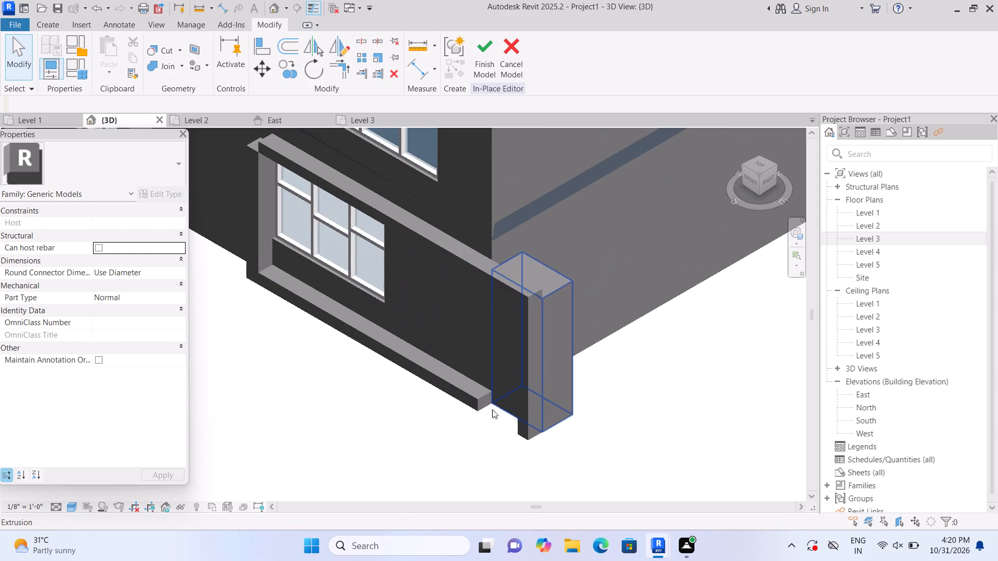
{"action": "left_click", "coordinate": [451, 392]}
{"action": "left_click_drag", "start_coordinate": [488, 402], "coordinate": [521, 423]}
{"action": "left_click", "coordinate": [521, 423]}
{"action": "left_click", "coordinate": [491, 440]}
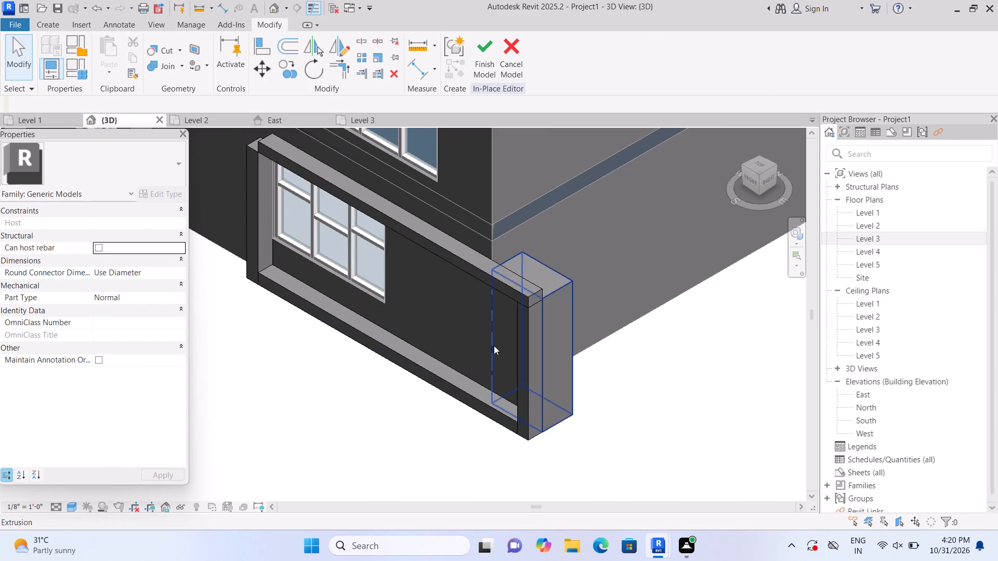
Start a new extrusion in the front view, using the corner block's front face as its work plane.
{"action": "scroll", "coordinate": [494, 345], "scroll_direction": "up", "scroll_amount": 8}
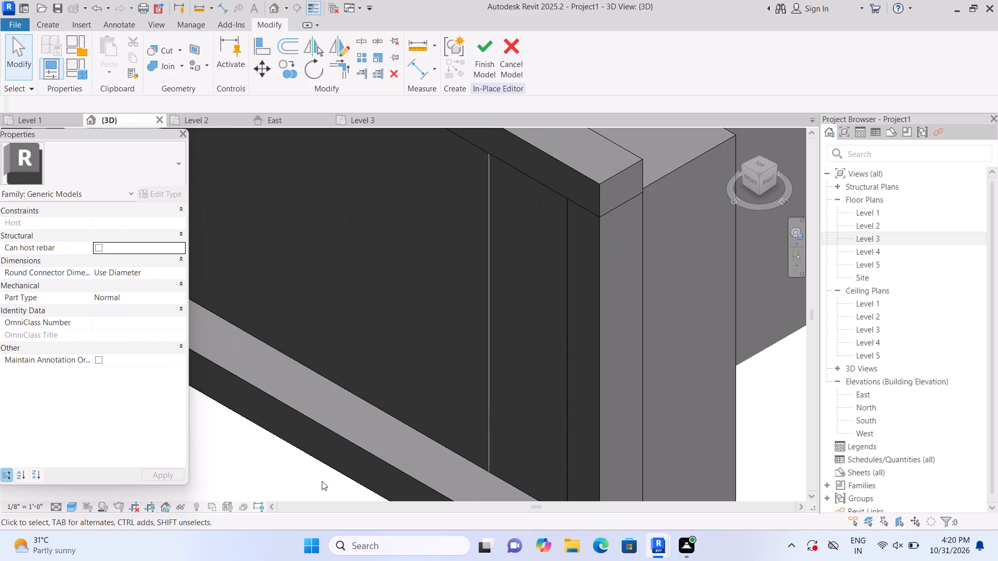
{"action": "scroll", "coordinate": [322, 481], "scroll_direction": "down", "scroll_amount": 3}
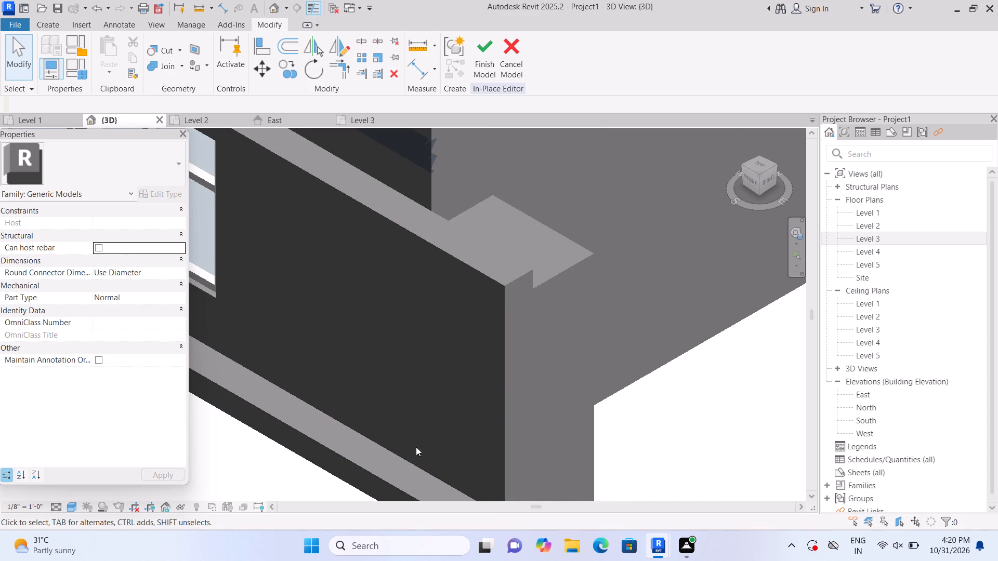
{"action": "left_click", "coordinate": [750, 178]}
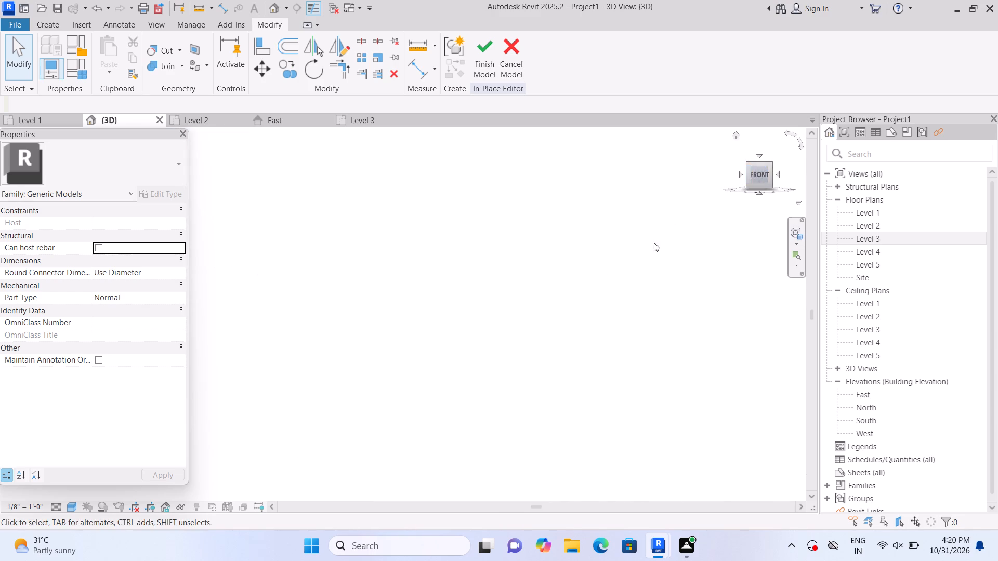
{"action": "scroll", "coordinate": [453, 330], "scroll_direction": "up", "scroll_amount": 11}
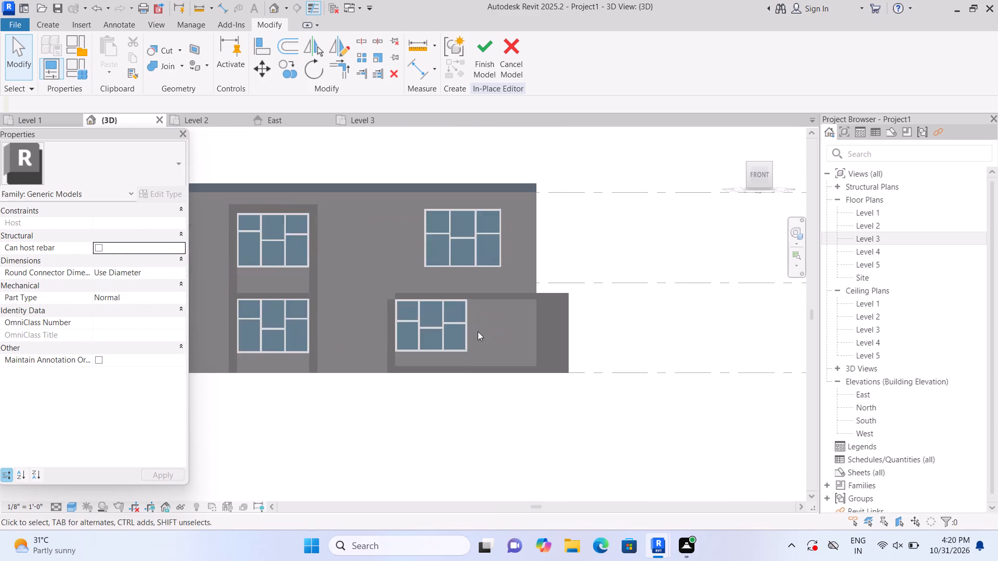
{"action": "scroll", "coordinate": [478, 331], "scroll_direction": "up", "scroll_amount": 5}
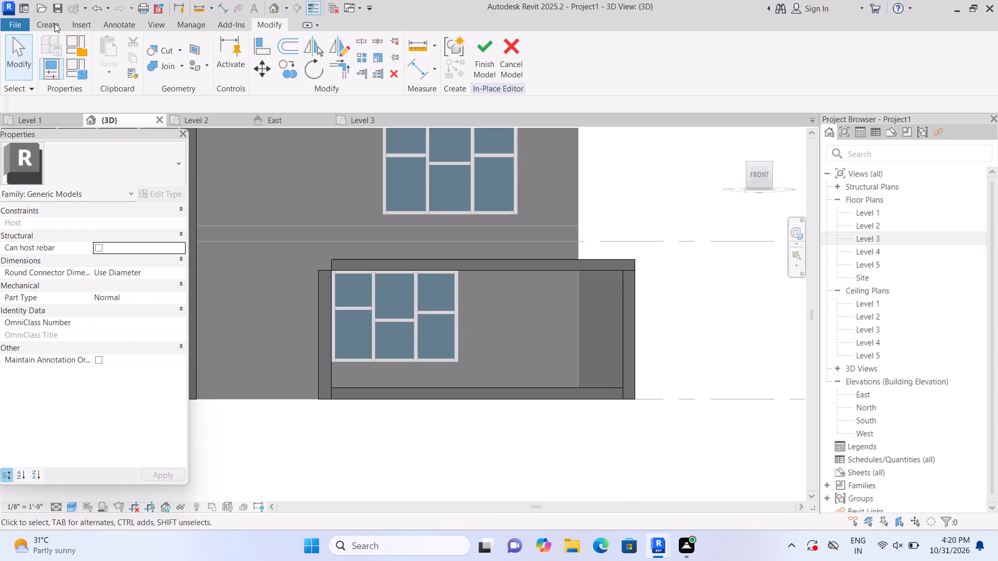
{"action": "left_click", "coordinate": [52, 23]}
{"action": "left_click", "coordinate": [104, 44]}
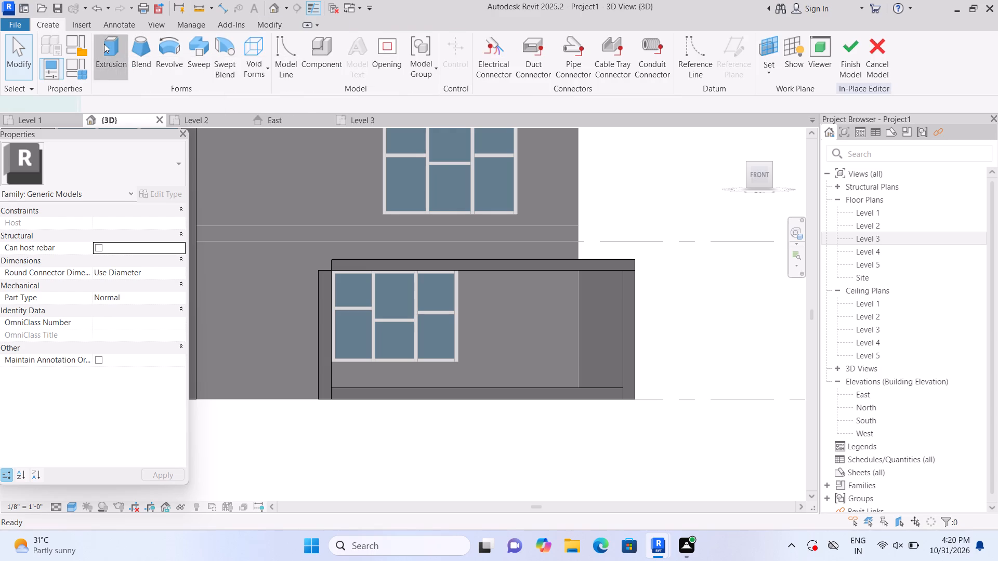
{"action": "left_click", "coordinate": [684, 70]}
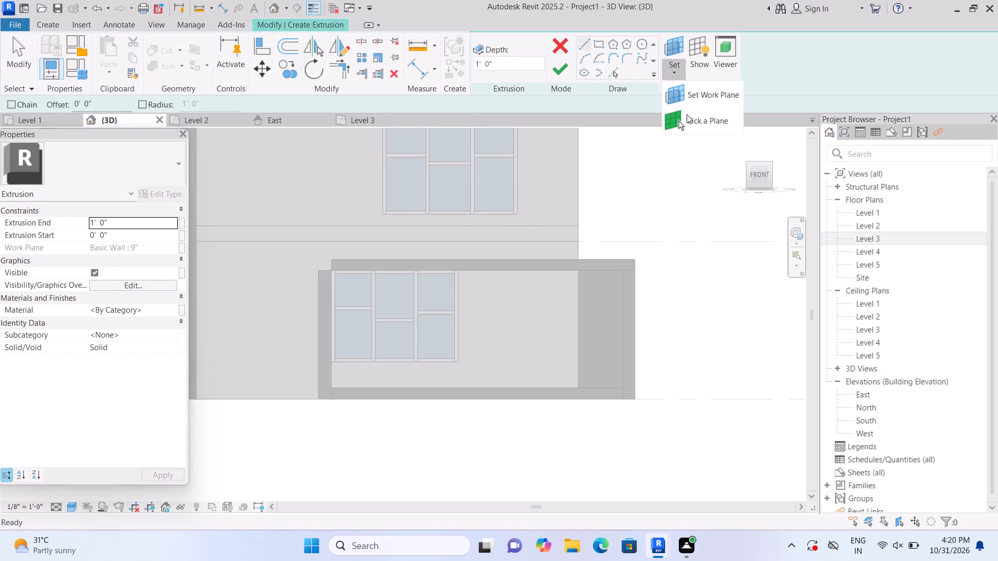
{"action": "left_click", "coordinate": [687, 114]}
{"action": "scroll", "coordinate": [609, 298], "scroll_direction": "up", "scroll_amount": 2}
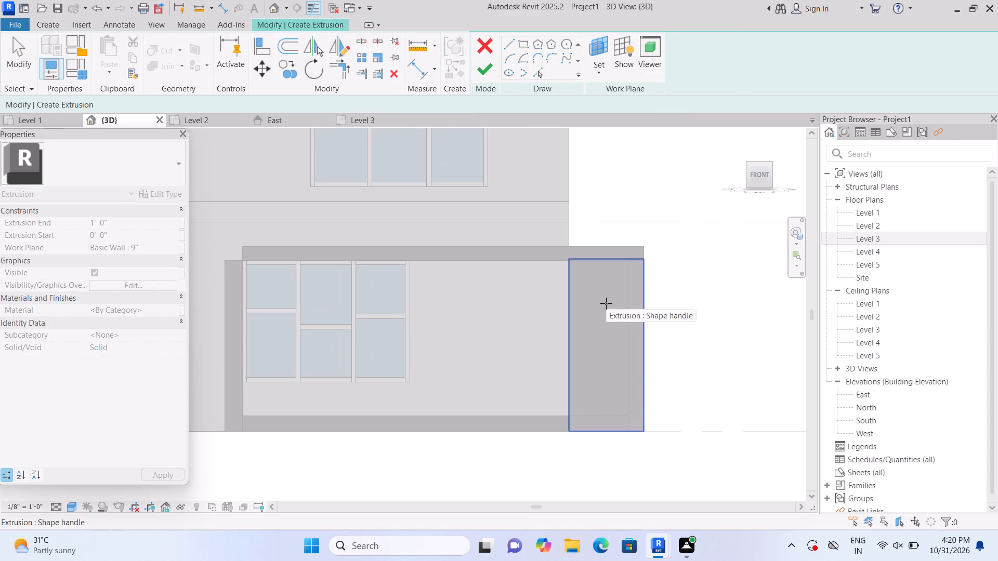
{"action": "double_click", "coordinate": [606, 303]}
Sketch a rectangle about 2' 10" by 7' 5" over the corner block, between the wall's corner, the outer post and the two bands.
{"action": "left_click", "coordinate": [598, 42]}
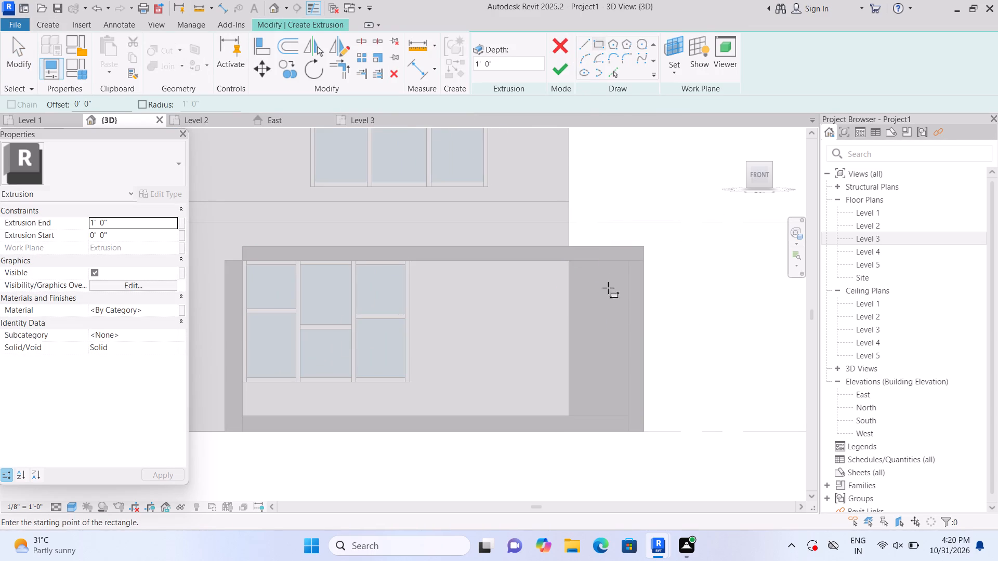
{"action": "double_click", "coordinate": [571, 260]}
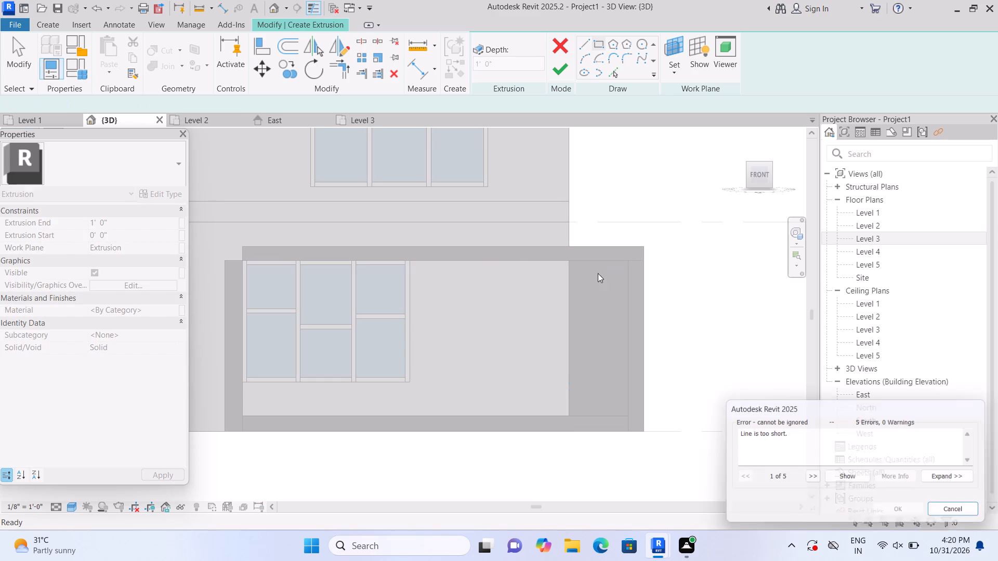
{"action": "left_click", "coordinate": [965, 510]}
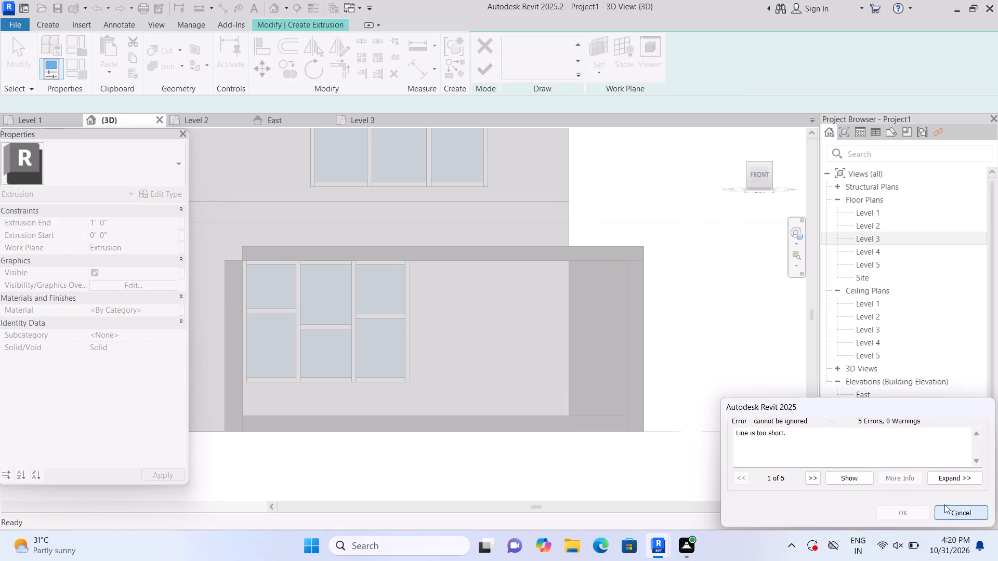
{"action": "left_click", "coordinate": [520, 45]}
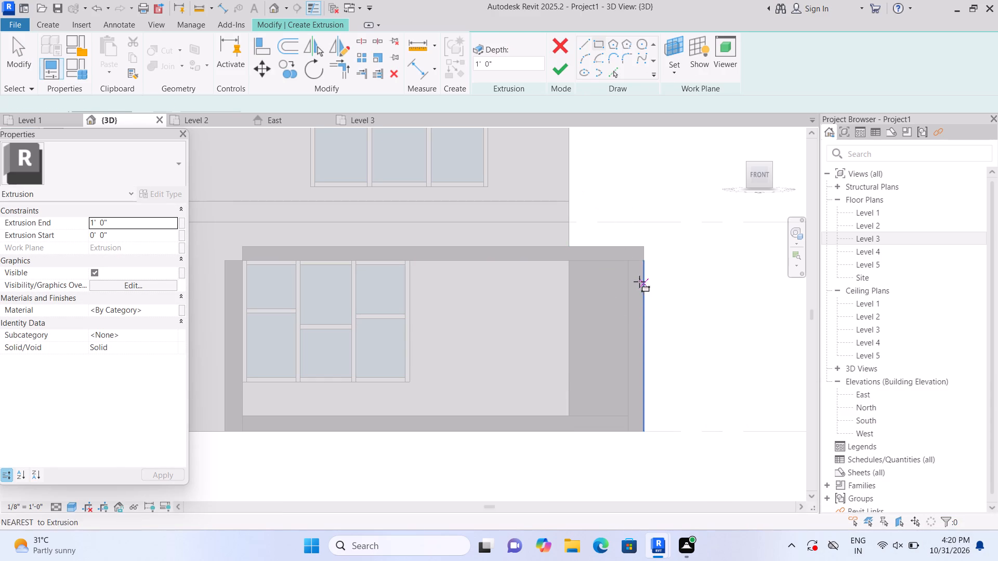
{"action": "left_click", "coordinate": [623, 263]}
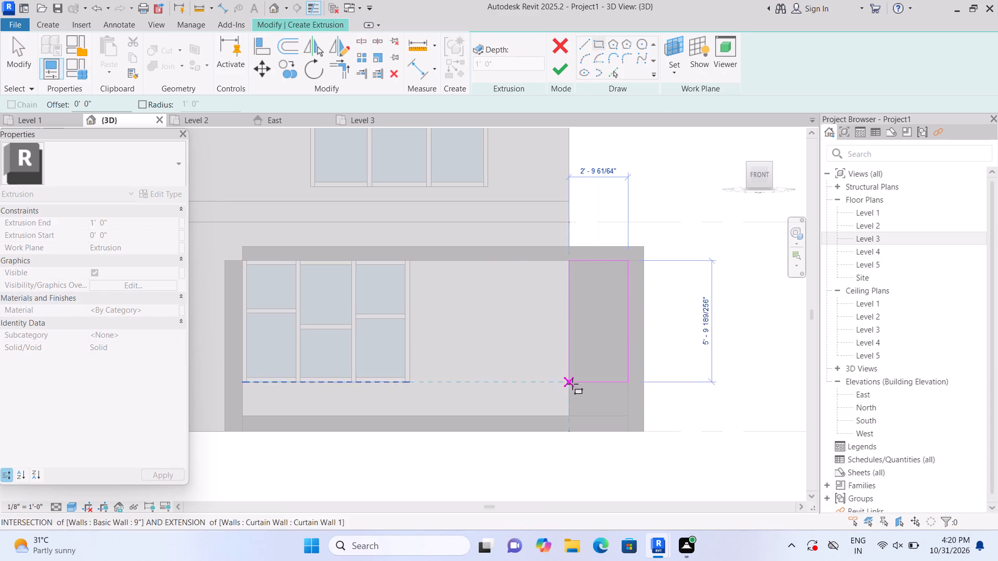
{"action": "left_click", "coordinate": [569, 415]}
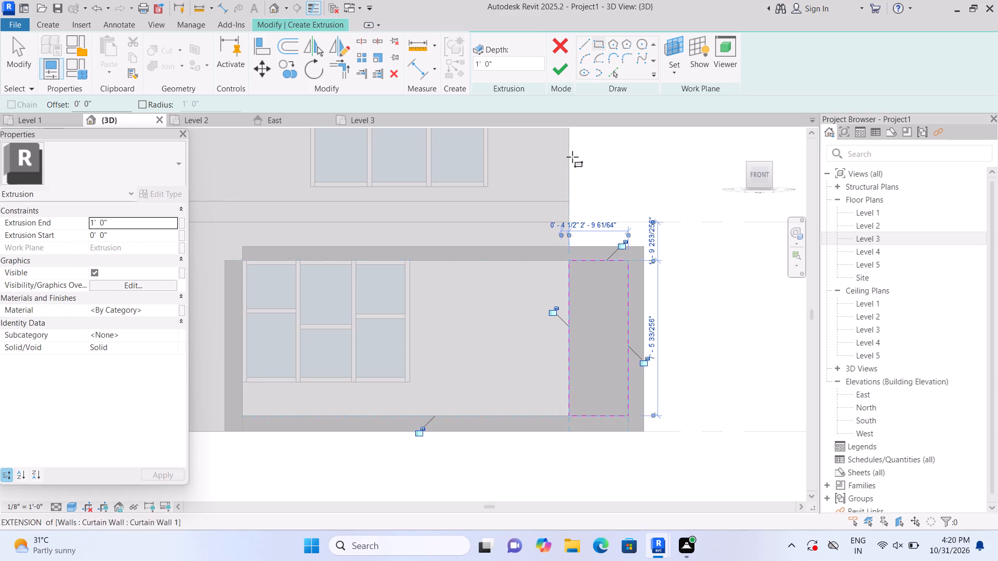
Set the extrusion end to 3" and finish the infill extrusion over the corner block.
{"action": "left_click", "coordinate": [159, 217]}
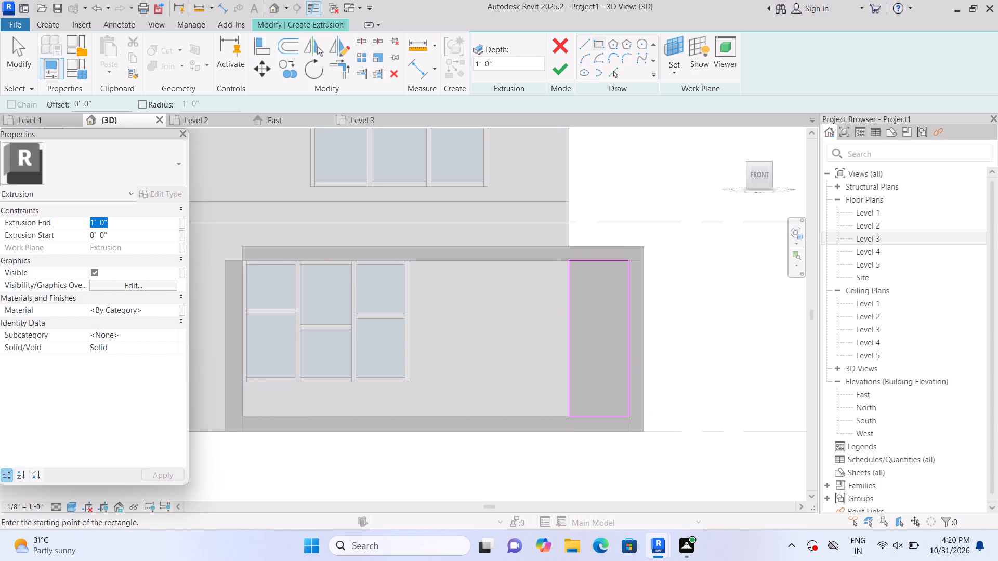
{"action": "key", "text": "BackSpace"}
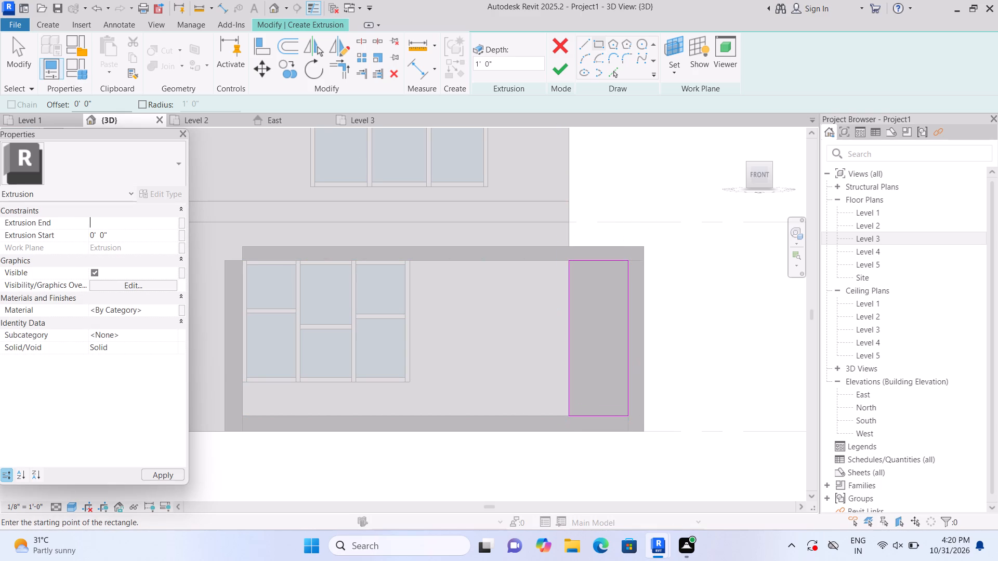
{"action": "key", "text": "3"}
{"action": "key", "text": "shift+quotedbl"}
{"action": "key", "text": "Return"}
{"action": "left_click", "coordinate": [681, 373]}
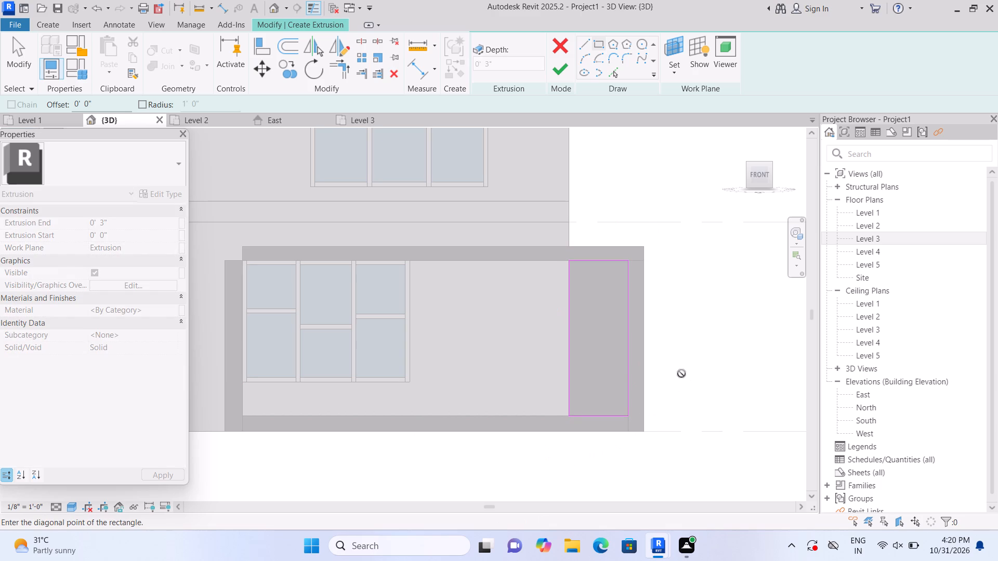
{"action": "double_click", "coordinate": [561, 74]}
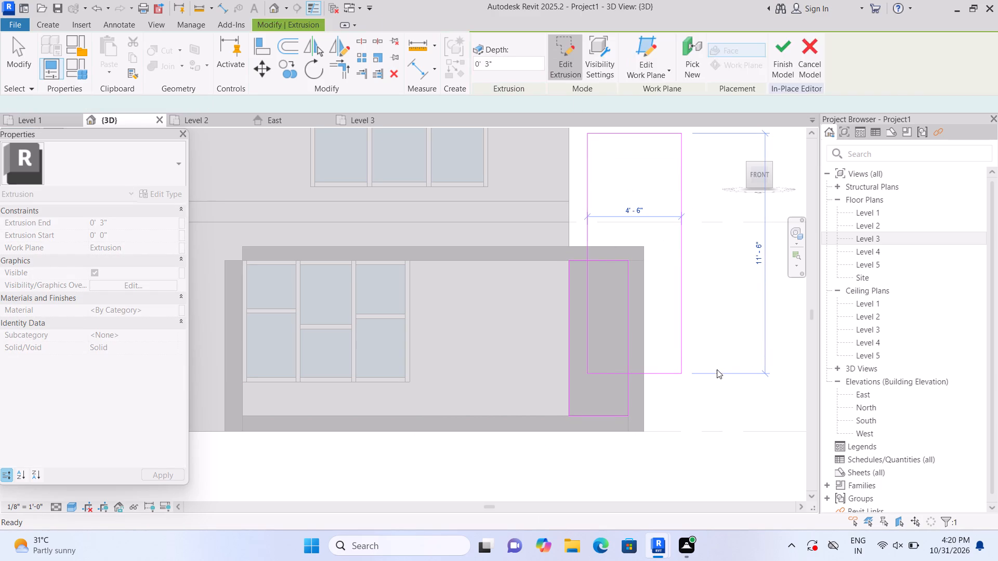
{"action": "left_click", "coordinate": [483, 73]}
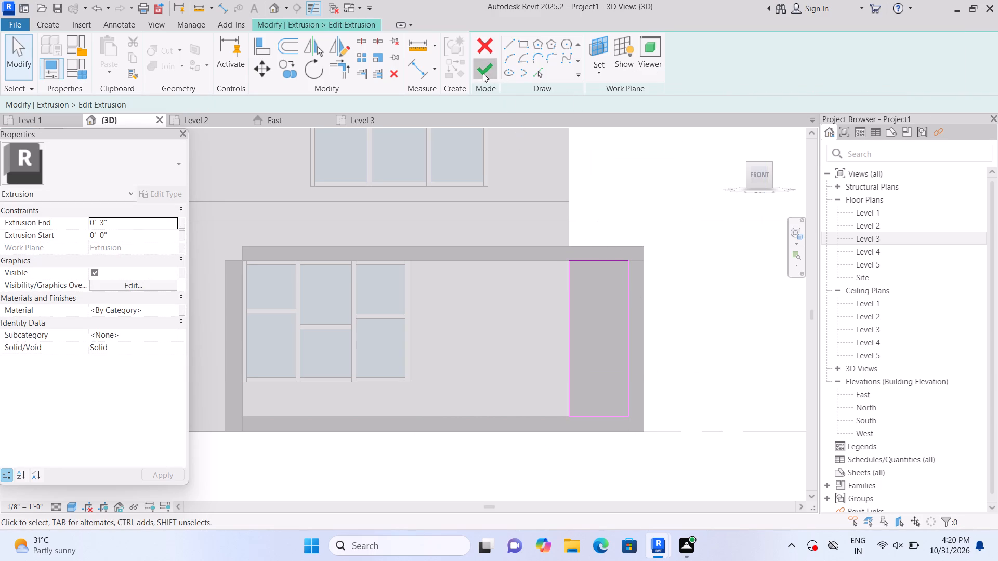
{"action": "scroll", "coordinate": [705, 248], "scroll_direction": "down", "scroll_amount": 1}
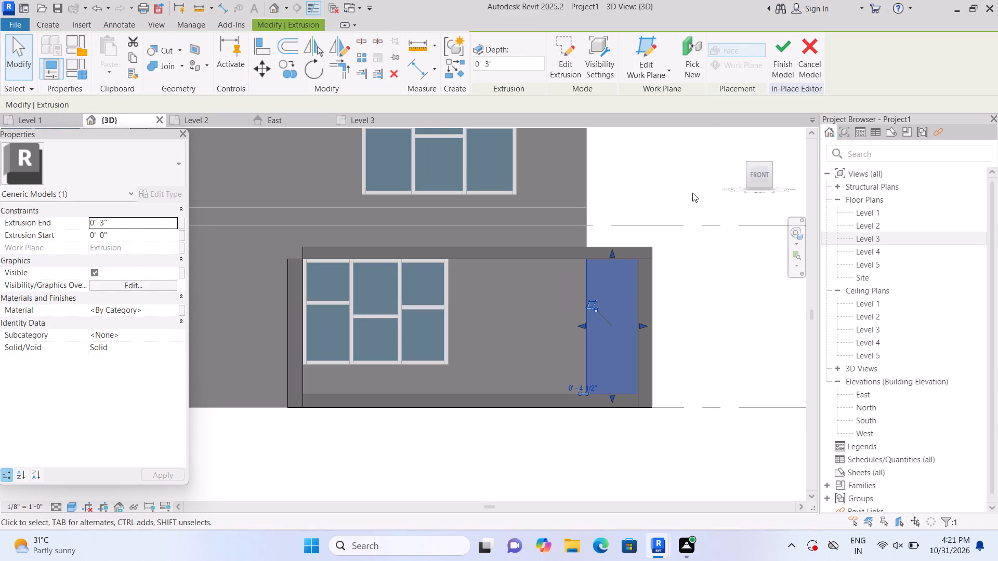
{"action": "left_click", "coordinate": [692, 193]}
Inspect the corner block's infill and the surrounding frame in 3D, from above, the front and below.
{"action": "left_click", "coordinate": [734, 133]}
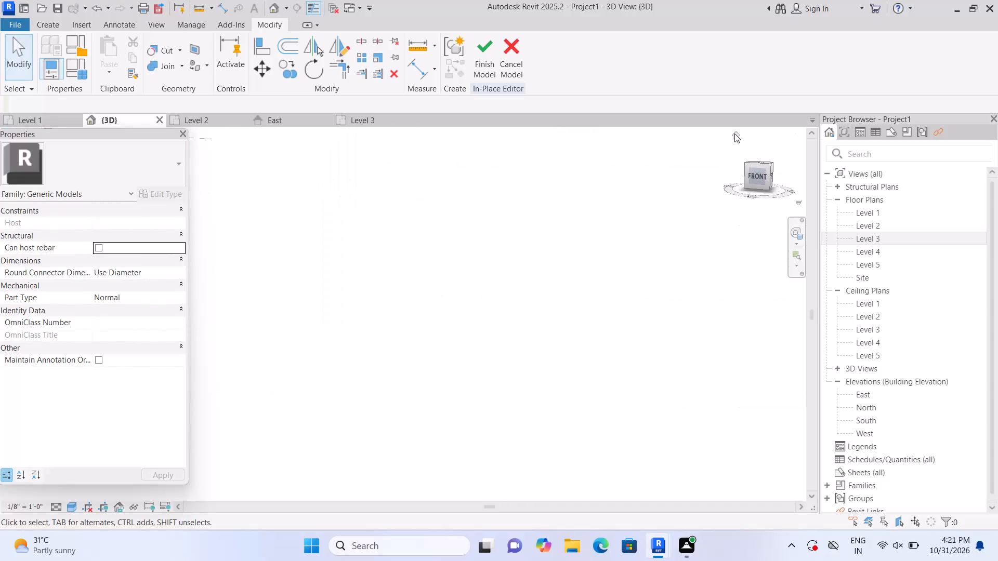
{"action": "scroll", "coordinate": [401, 433], "scroll_direction": "up", "scroll_amount": 8}
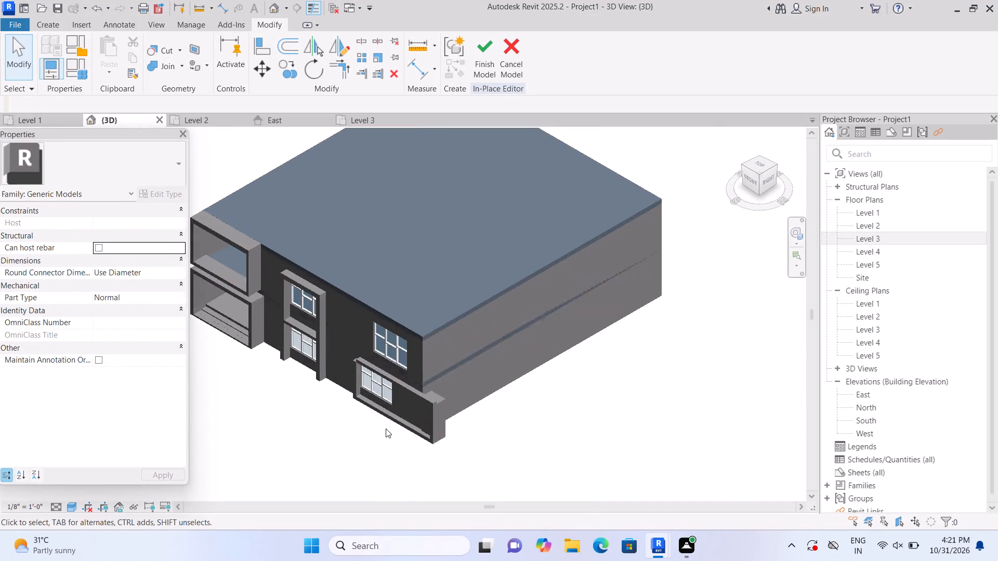
{"action": "scroll", "coordinate": [386, 429], "scroll_direction": "up", "scroll_amount": 6}
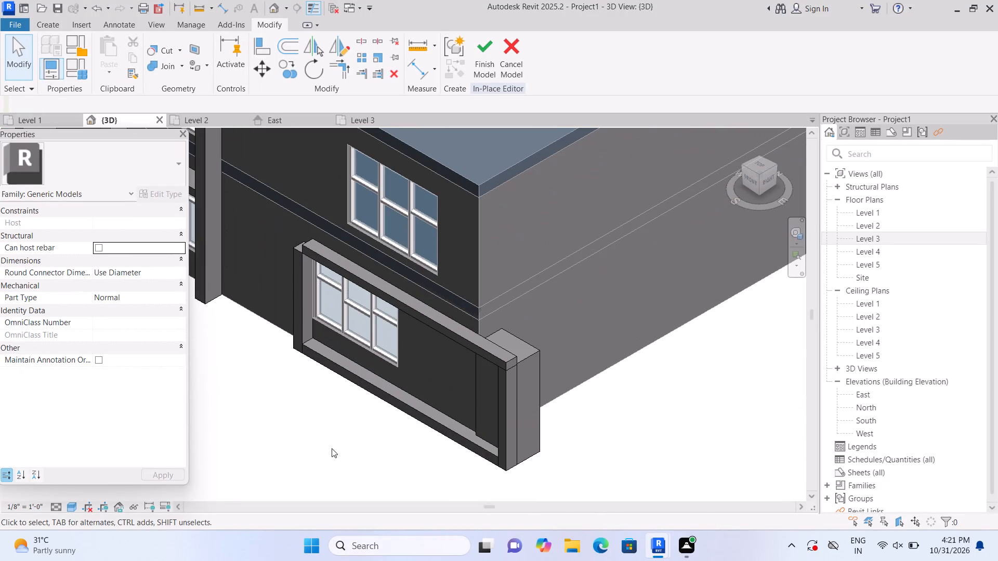
{"action": "scroll", "coordinate": [238, 388], "scroll_direction": "up", "scroll_amount": 1, "text": "shift"}
{"action": "middle_click_drag", "start_coordinate": [245, 394], "coordinate": [424, 473], "text": "shift"}
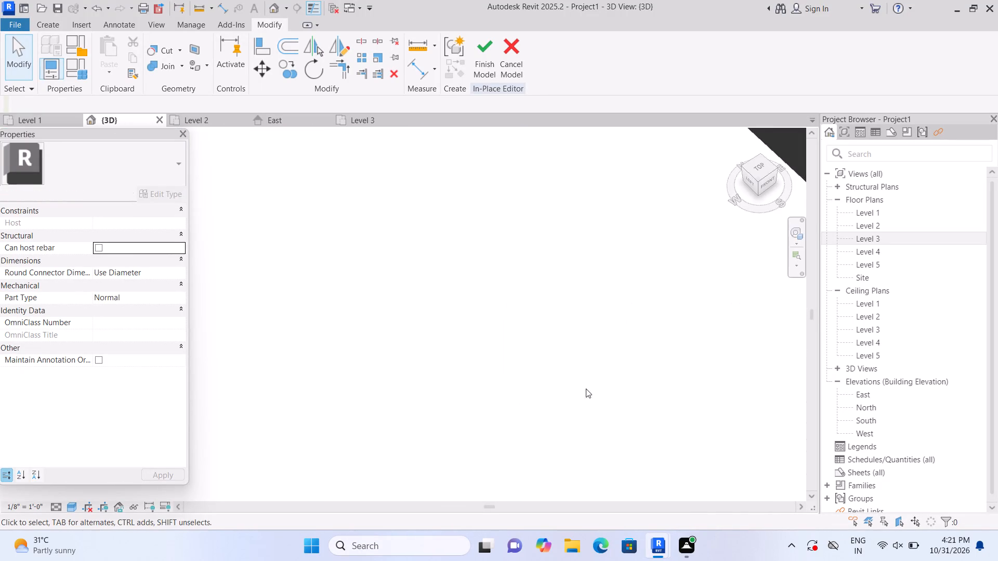
{"action": "middle_click_drag", "start_coordinate": [640, 327], "coordinate": [241, 433]}
{"action": "scroll", "coordinate": [616, 345], "scroll_direction": "down", "scroll_amount": 5}
{"action": "scroll", "coordinate": [664, 332], "scroll_direction": "up", "scroll_amount": 1}
{"action": "middle_click_drag", "start_coordinate": [665, 332], "coordinate": [637, 343]}
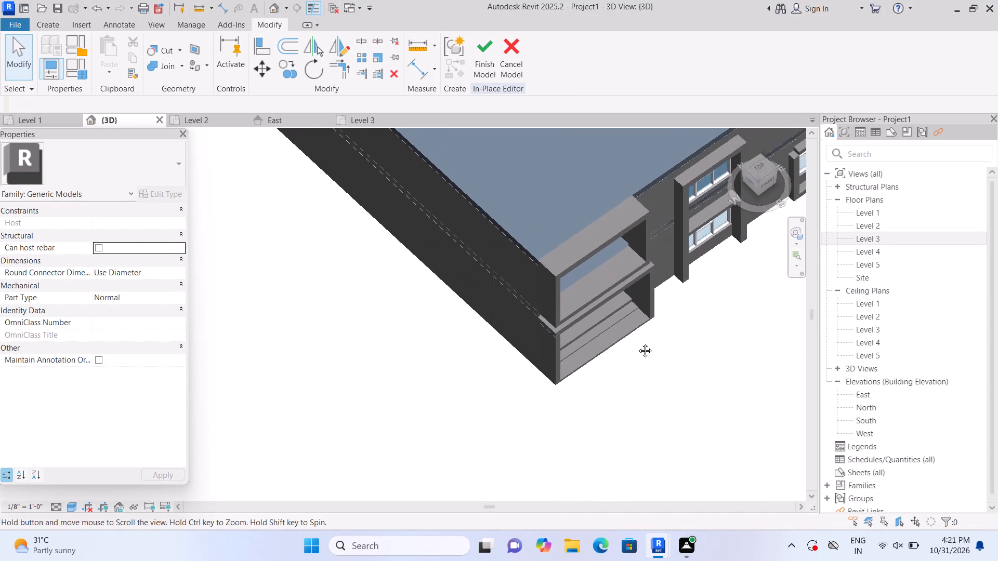
{"action": "middle_click_drag", "start_coordinate": [637, 343], "coordinate": [454, 423]}
{"action": "scroll", "coordinate": [732, 235], "scroll_direction": "up", "scroll_amount": 3}
{"action": "scroll", "coordinate": [688, 226], "scroll_direction": "up", "scroll_amount": 2}
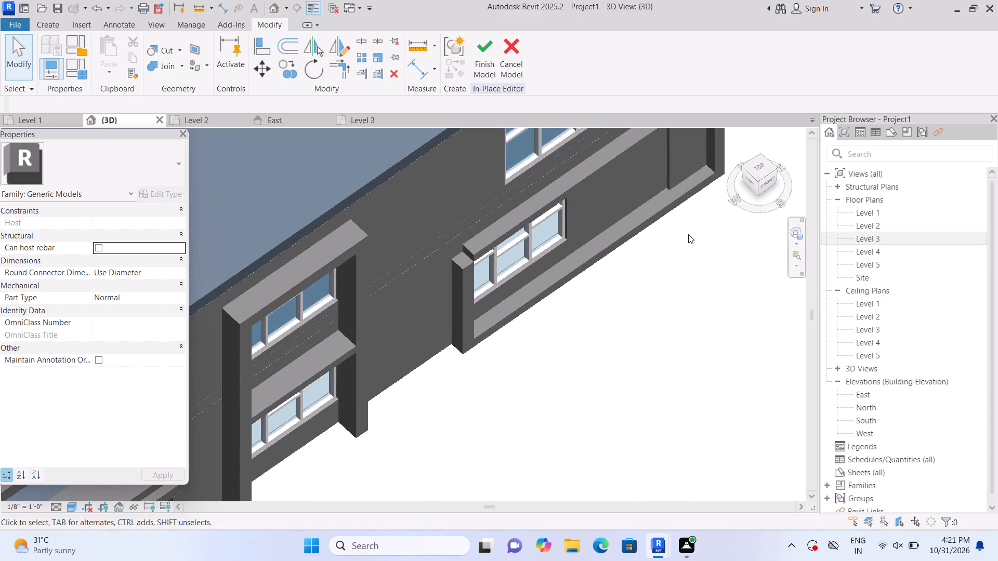
{"action": "middle_click_drag", "start_coordinate": [688, 235], "coordinate": [656, 350]}
{"action": "scroll", "coordinate": [631, 385], "scroll_direction": "up", "scroll_amount": 3}
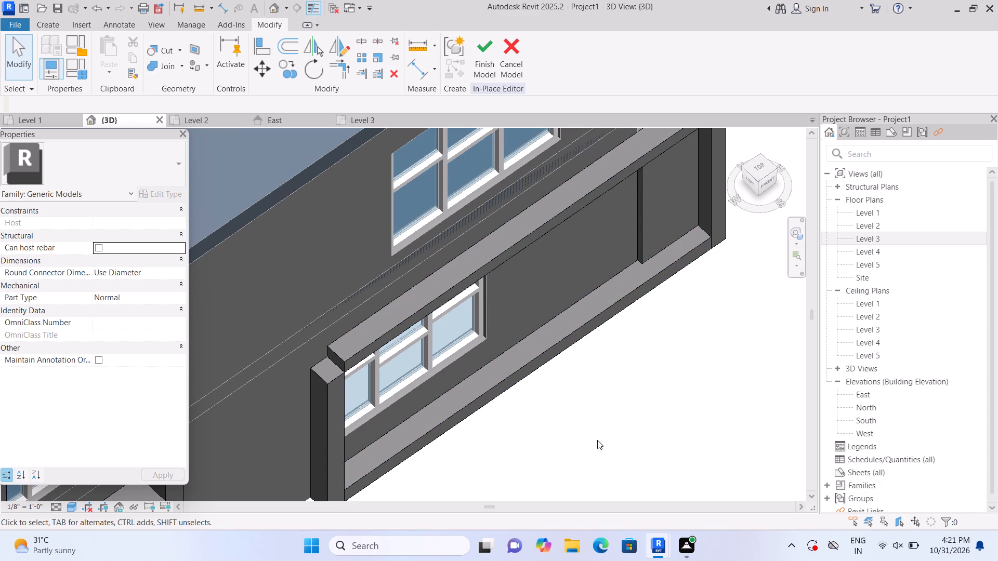
{"action": "middle_click_drag", "start_coordinate": [607, 441], "coordinate": [581, 379], "text": "shift"}
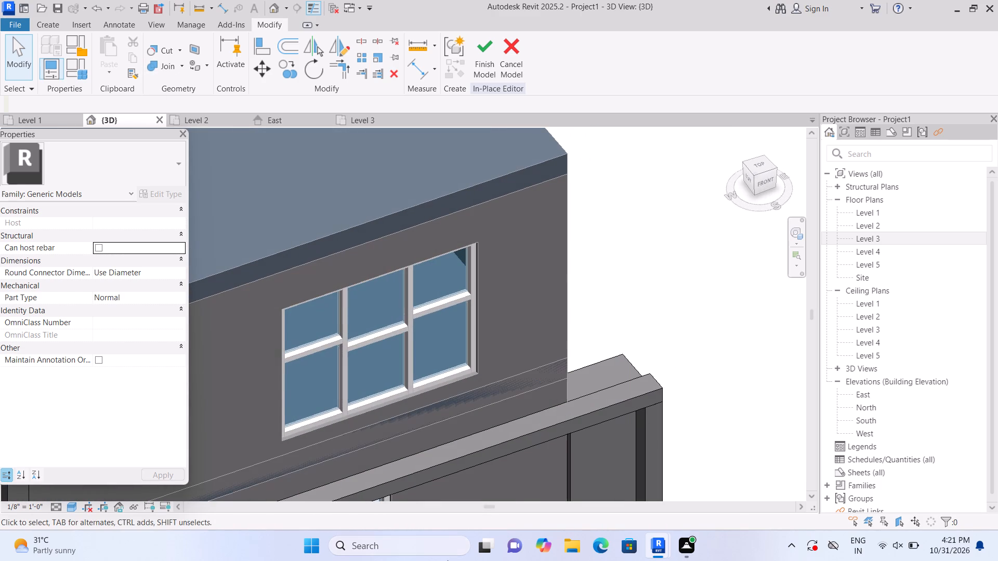
{"action": "middle_click_drag", "start_coordinate": [525, 469], "coordinate": [553, 290], "text": "shift"}
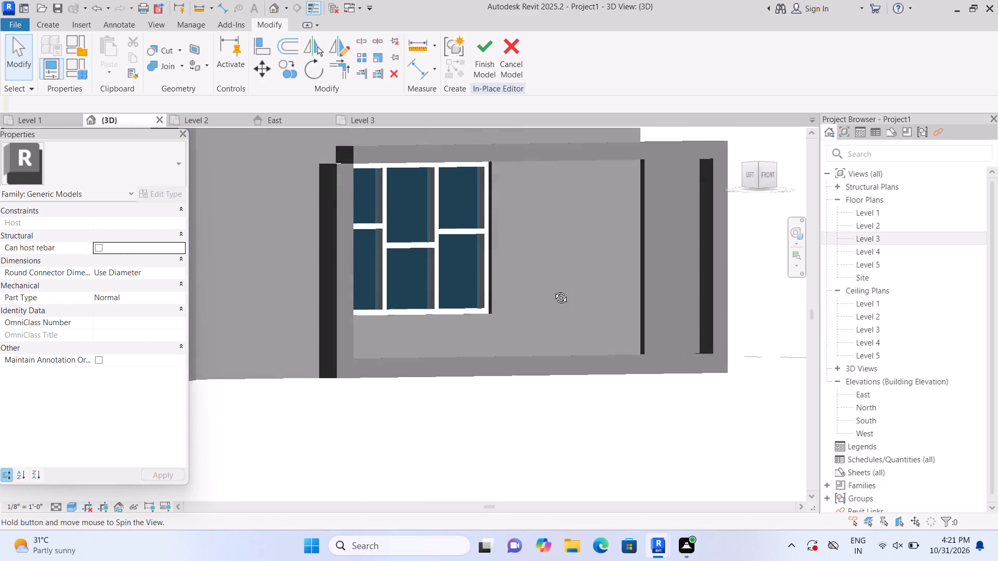
{"action": "middle_click_drag", "start_coordinate": [553, 290], "coordinate": [559, 264], "text": "shift"}
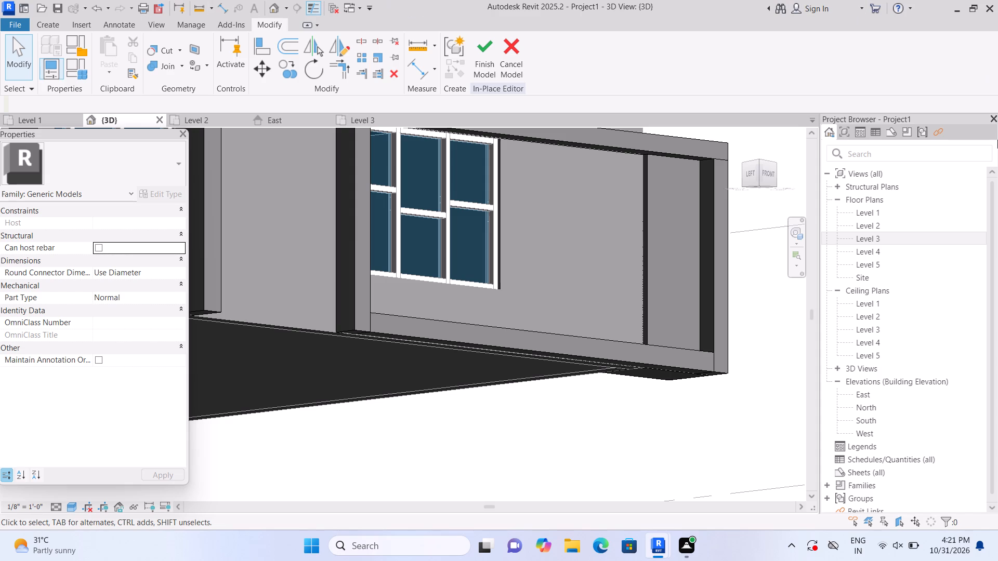
Start a new extrusion using the front face of the 9" wall beside the ground-floor window as its work plane.
{"action": "left_click", "coordinate": [52, 20]}
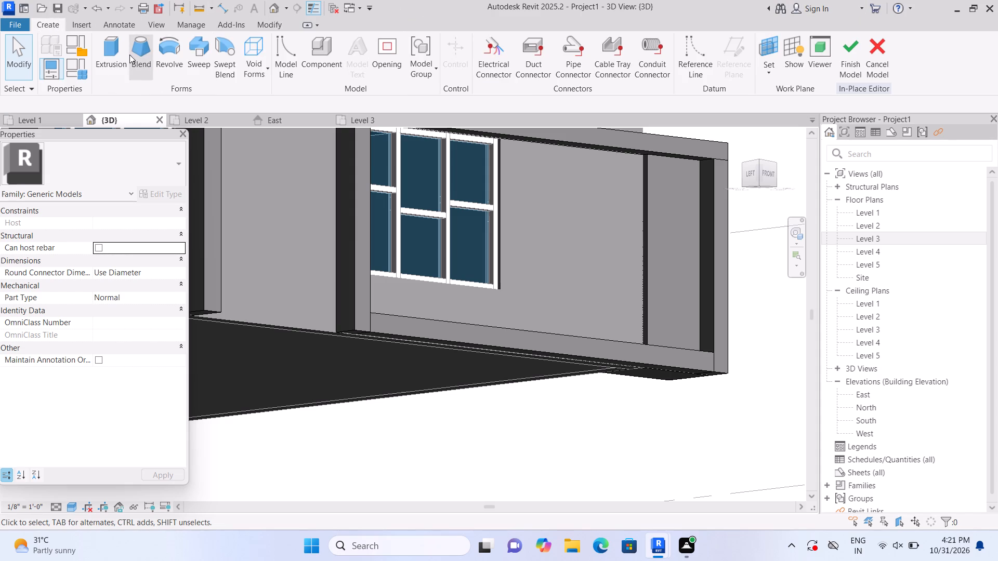
{"action": "left_click", "coordinate": [112, 50]}
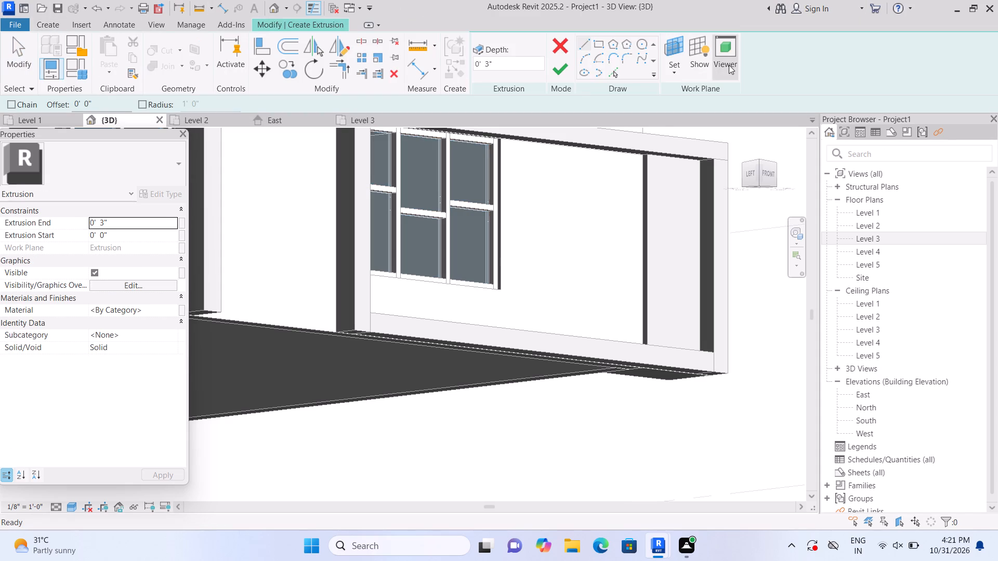
{"action": "left_click", "coordinate": [675, 72]}
{"action": "left_click", "coordinate": [674, 114]}
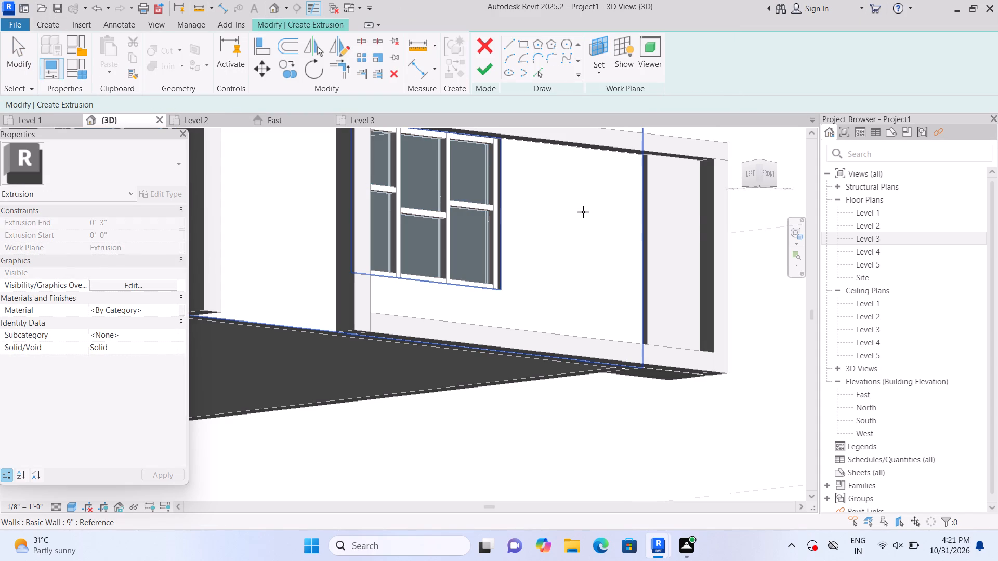
{"action": "left_click", "coordinate": [583, 213]}
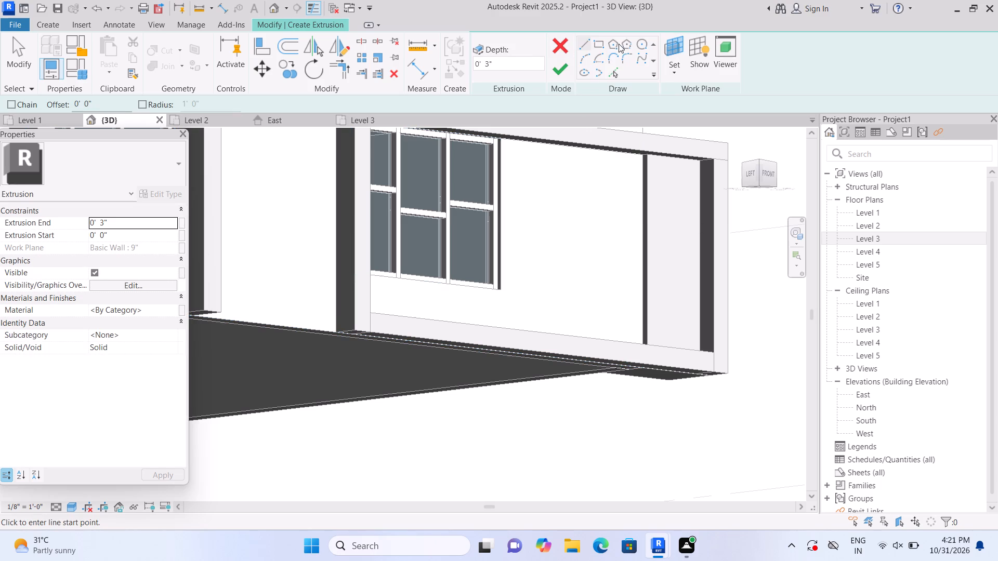
Extrude a 3" deep rectangular panel about 7' 5" high on the wall, from the wall's corner to the window's edge, between the two bands.
{"action": "left_click", "coordinate": [601, 42]}
{"action": "scroll", "coordinate": [641, 157], "scroll_direction": "up", "scroll_amount": 5}
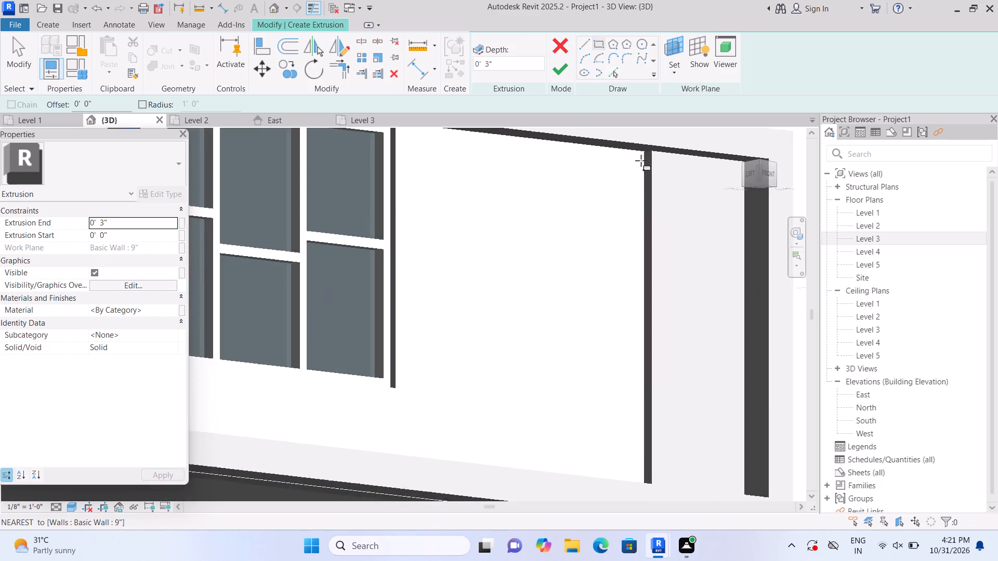
{"action": "scroll", "coordinate": [641, 161], "scroll_direction": "up", "scroll_amount": 9}
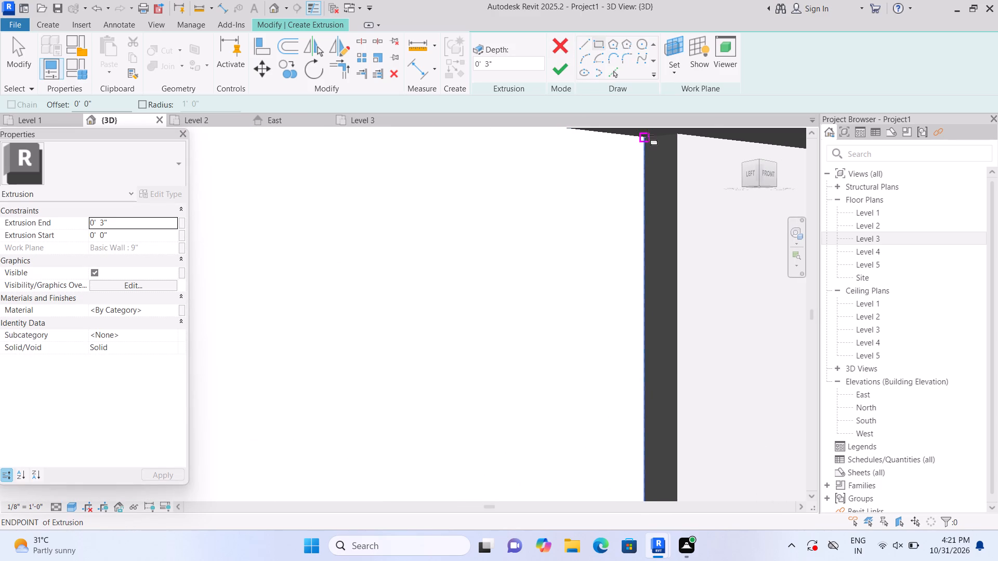
{"action": "left_click", "coordinate": [647, 135]}
{"action": "scroll", "coordinate": [401, 368], "scroll_direction": "down", "scroll_amount": 2}
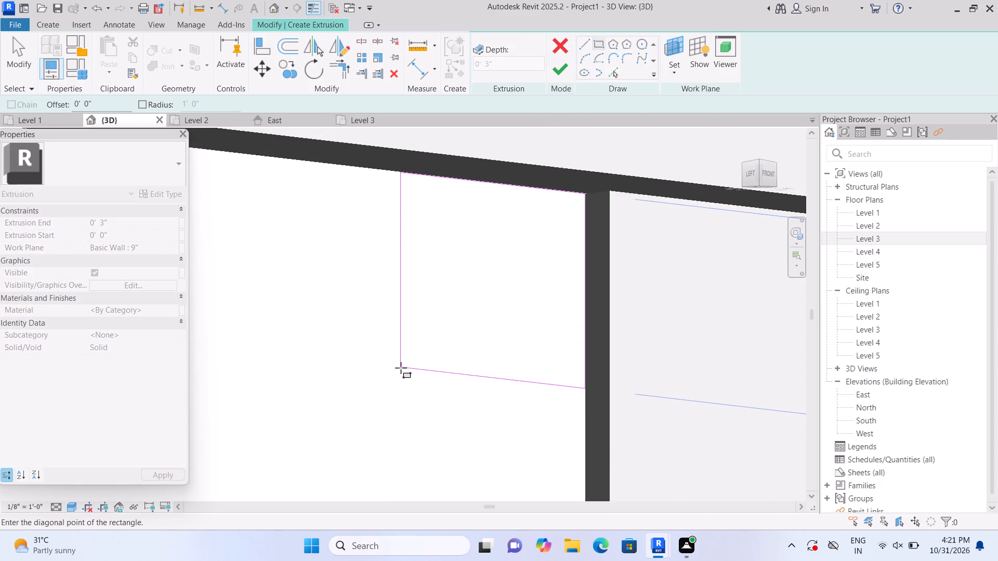
{"action": "scroll", "coordinate": [401, 368], "scroll_direction": "down", "scroll_amount": 4}
{"action": "middle_click_drag", "start_coordinate": [359, 411], "coordinate": [482, 308]}
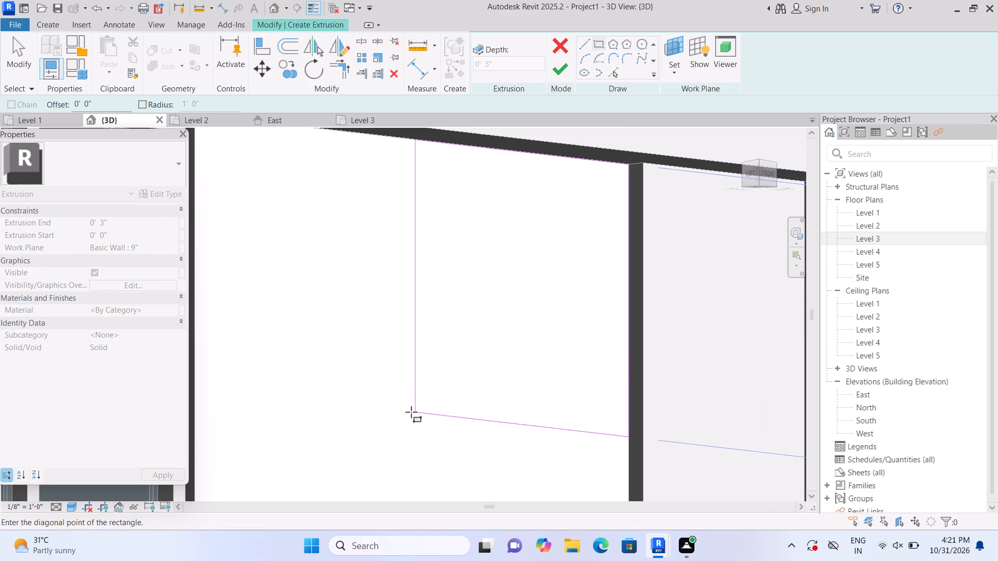
{"action": "middle_click_drag", "start_coordinate": [393, 425], "coordinate": [445, 311]}
{"action": "middle_click", "coordinate": [453, 299]}
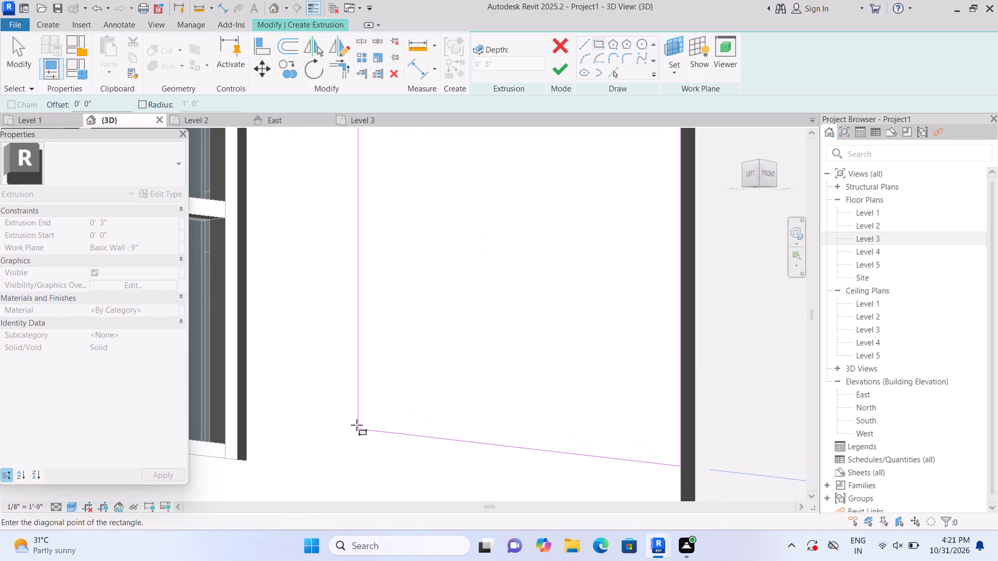
{"action": "middle_click_drag", "start_coordinate": [348, 413], "coordinate": [335, 468], "text": "shift"}
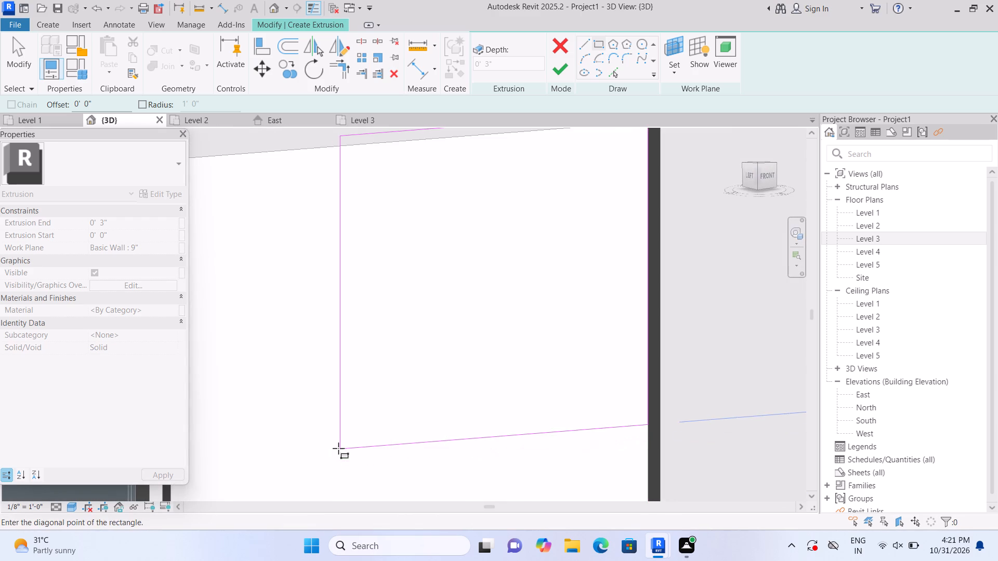
{"action": "middle_click_drag", "start_coordinate": [339, 448], "coordinate": [429, 343]}
{"action": "middle_click_drag", "start_coordinate": [344, 471], "coordinate": [348, 456]}
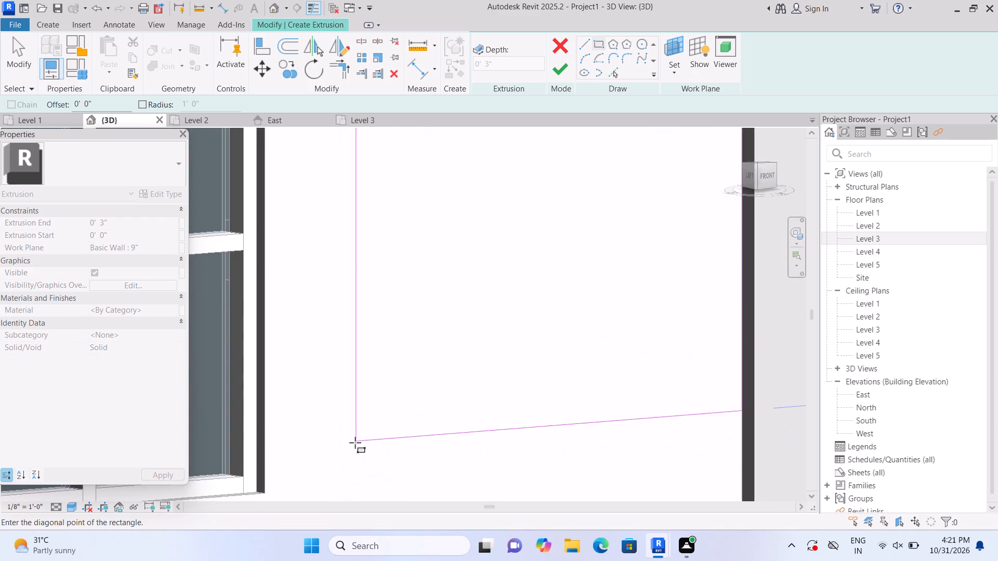
{"action": "scroll", "coordinate": [354, 442], "scroll_direction": "down", "scroll_amount": 5}
{"action": "scroll", "coordinate": [327, 474], "scroll_direction": "up", "scroll_amount": 2}
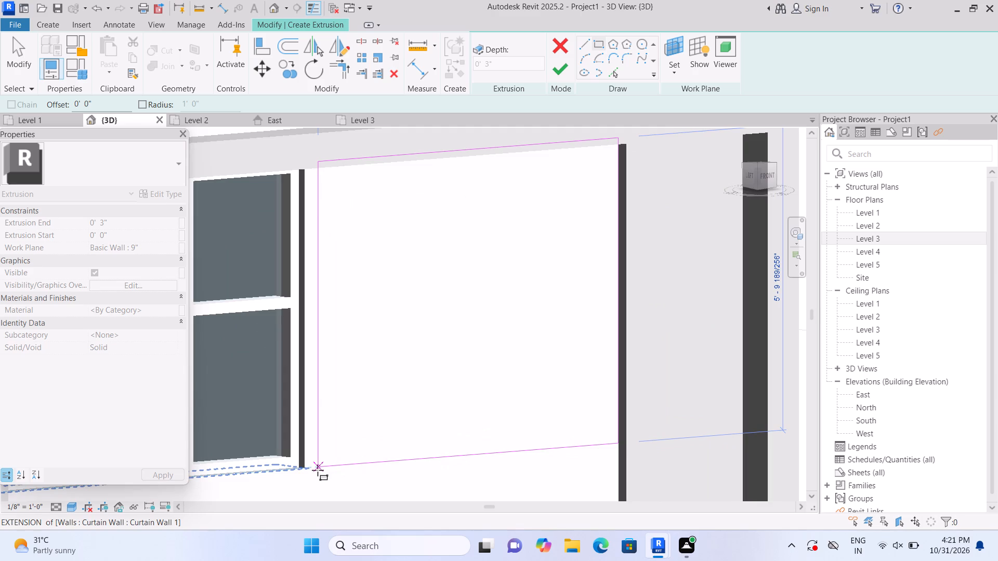
{"action": "middle_click_drag", "start_coordinate": [317, 470], "coordinate": [332, 373]}
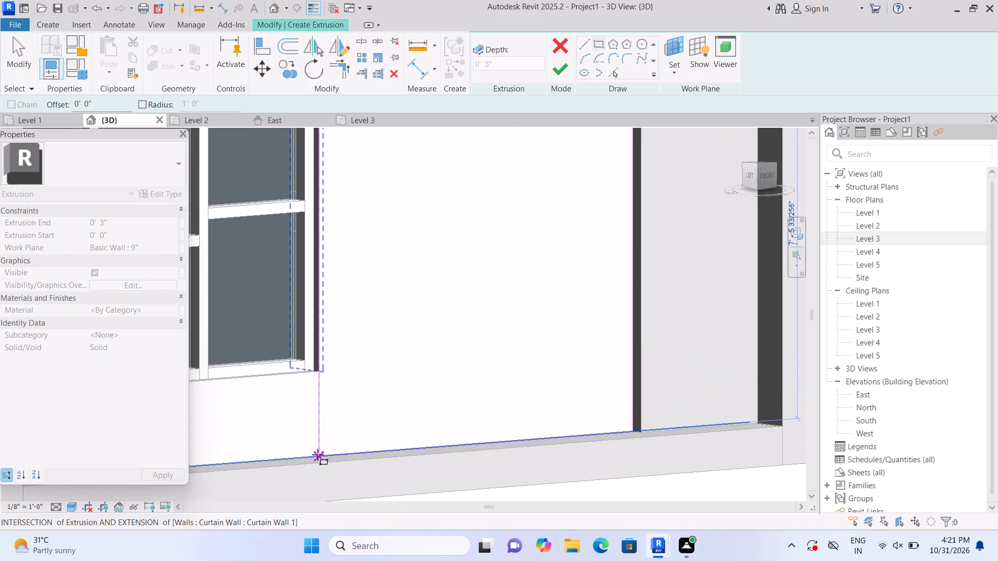
{"action": "left_click", "coordinate": [318, 455]}
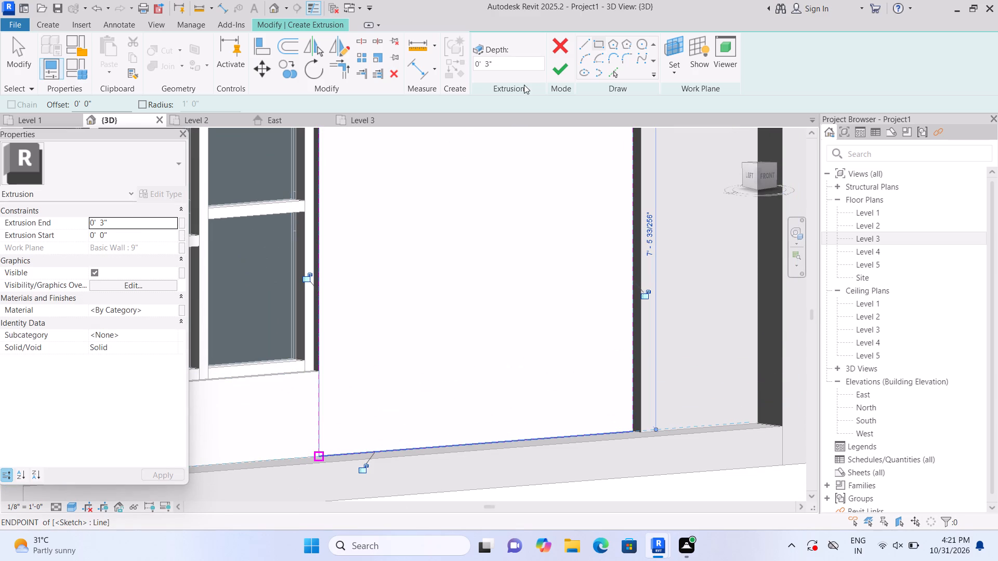
{"action": "left_click", "coordinate": [553, 73]}
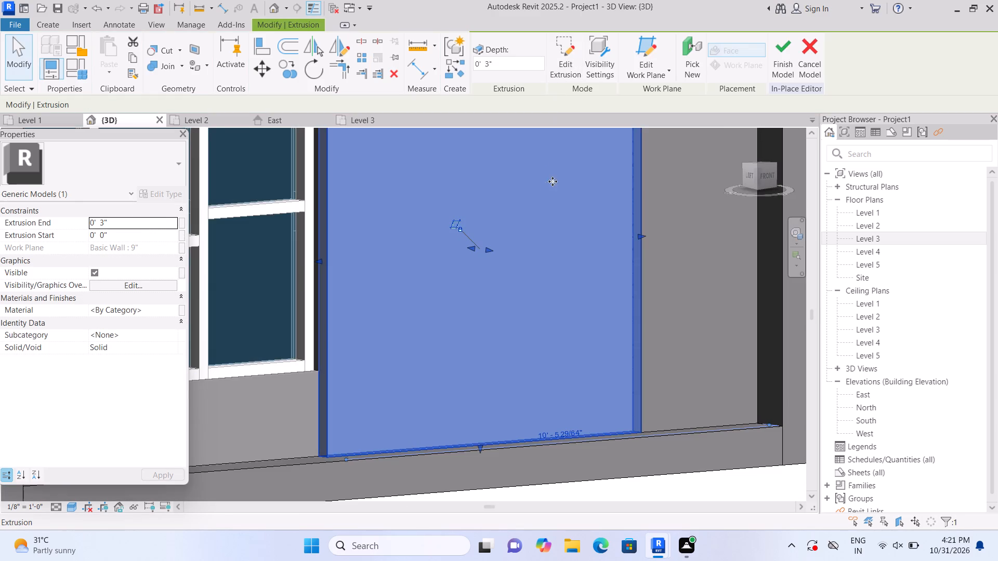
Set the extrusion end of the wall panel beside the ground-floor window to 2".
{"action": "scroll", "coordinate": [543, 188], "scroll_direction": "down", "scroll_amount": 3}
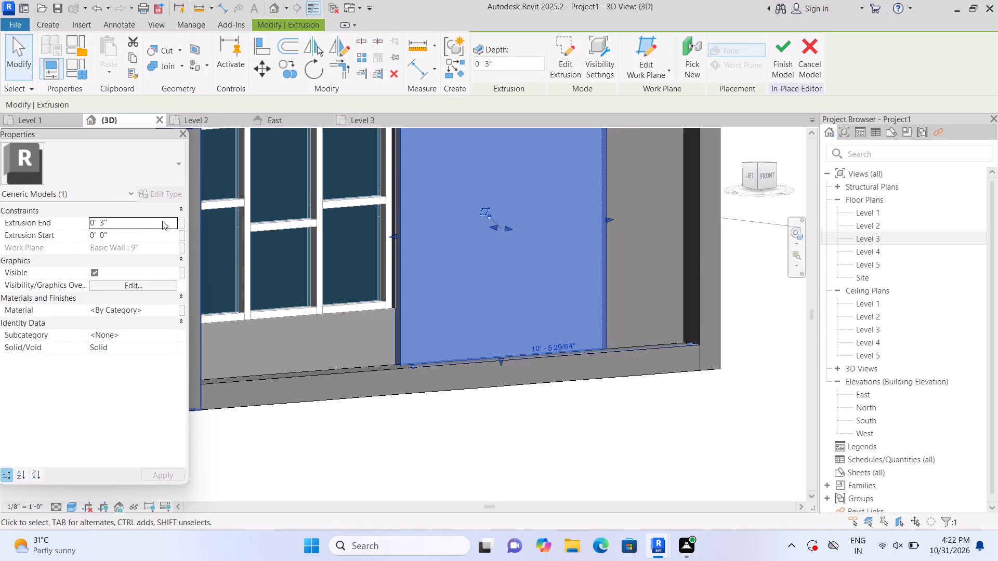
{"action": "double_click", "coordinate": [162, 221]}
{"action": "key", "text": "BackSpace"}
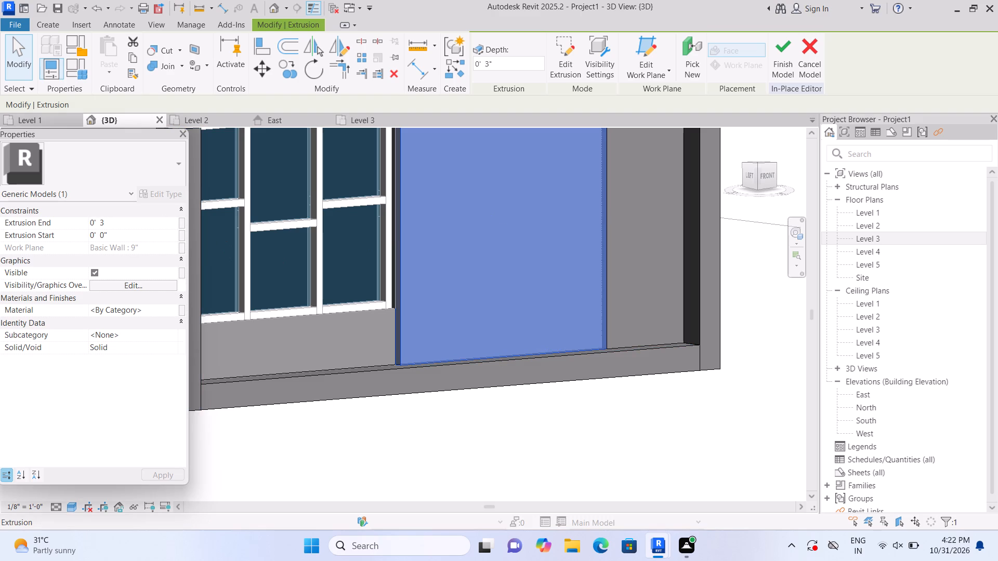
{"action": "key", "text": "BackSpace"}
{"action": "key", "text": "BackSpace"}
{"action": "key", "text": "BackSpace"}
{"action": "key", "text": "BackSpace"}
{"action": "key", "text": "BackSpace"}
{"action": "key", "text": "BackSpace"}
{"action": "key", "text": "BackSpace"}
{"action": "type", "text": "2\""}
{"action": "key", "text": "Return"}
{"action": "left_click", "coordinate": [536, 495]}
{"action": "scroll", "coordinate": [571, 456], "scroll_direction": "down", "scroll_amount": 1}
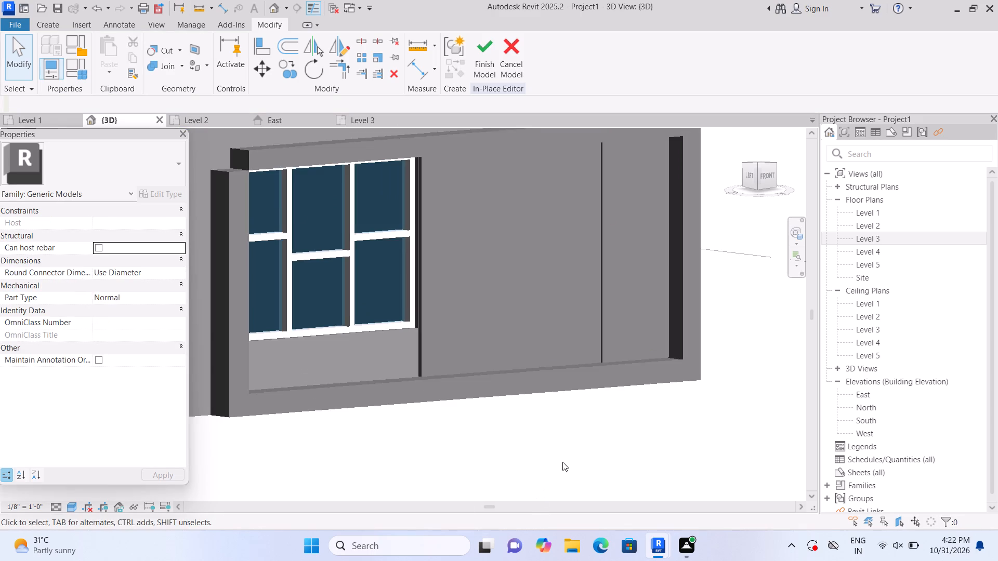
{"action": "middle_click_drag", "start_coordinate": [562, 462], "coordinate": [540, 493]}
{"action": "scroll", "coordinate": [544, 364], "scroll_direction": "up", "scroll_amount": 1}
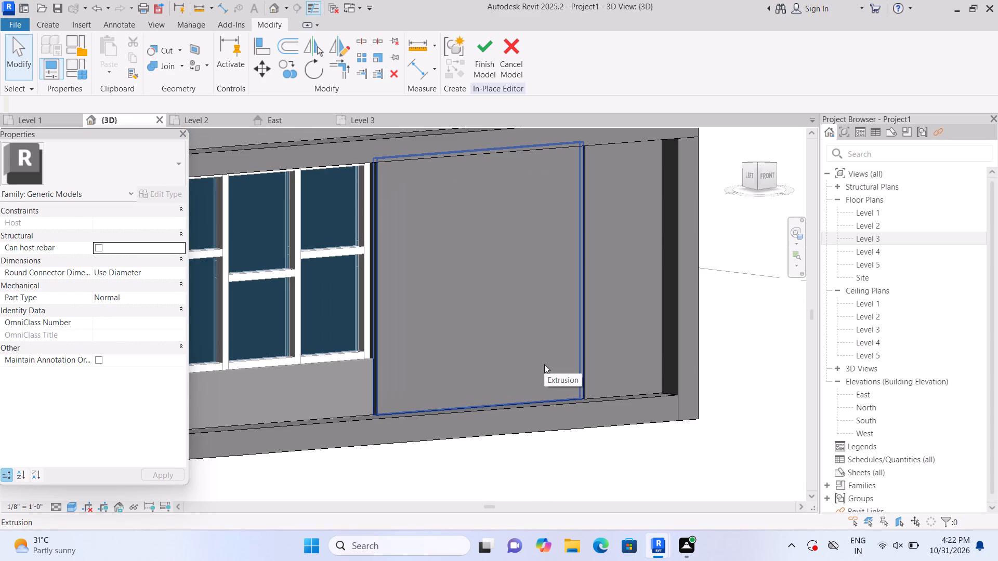
Adjust the depth of the wall panel beside the window to 3" using its shape handle.
{"action": "left_click", "coordinate": [544, 364]}
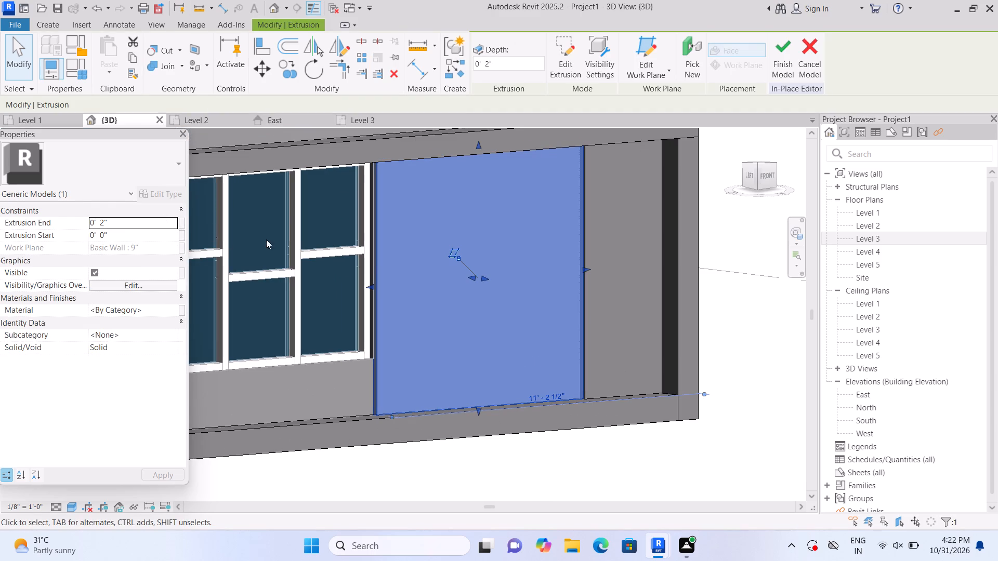
{"action": "left_click", "coordinate": [483, 277]}
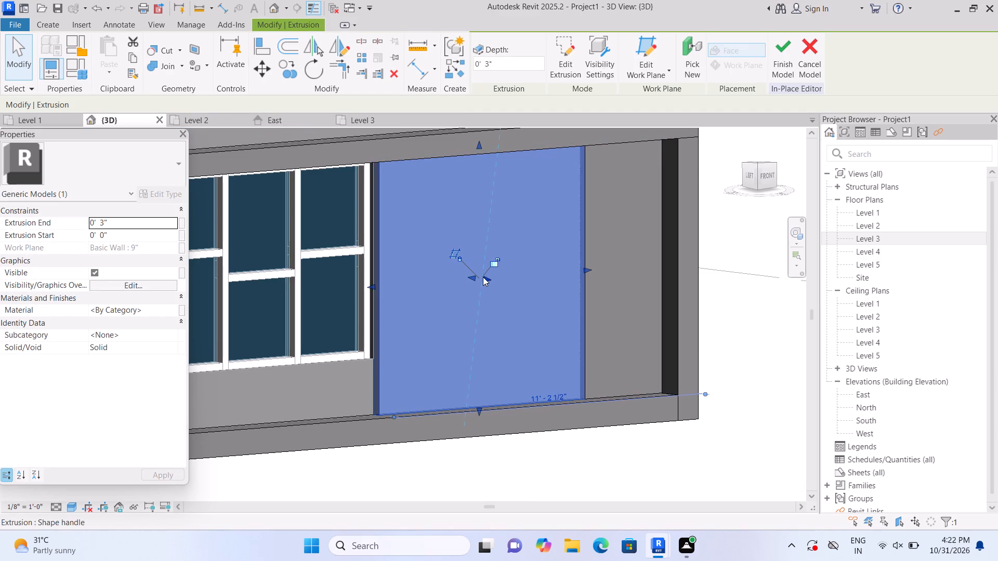
{"action": "left_click", "coordinate": [531, 459]}
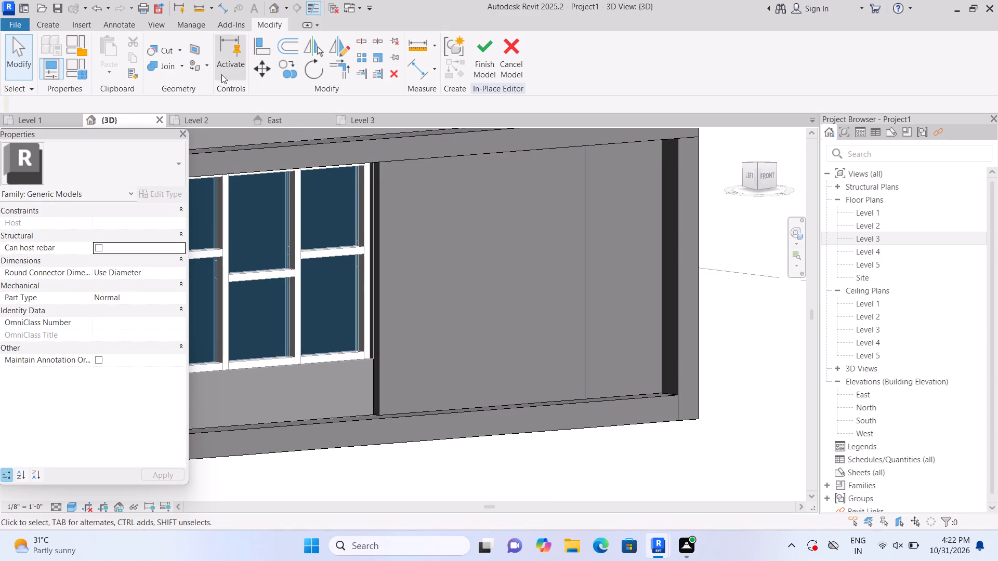
Join the wall panel beside the window with the adjacent infill extrusion of the corner block.
{"action": "left_click", "coordinate": [182, 64]}
{"action": "left_click", "coordinate": [191, 98]}
{"action": "left_click", "coordinate": [542, 207]}
{"action": "left_click", "coordinate": [631, 217]}
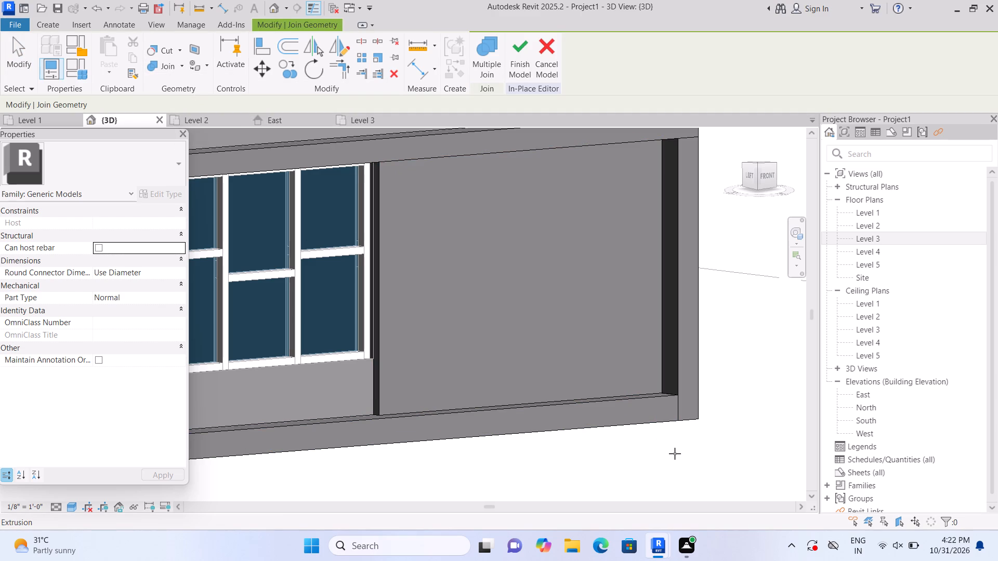
{"action": "key", "text": "Escape"}
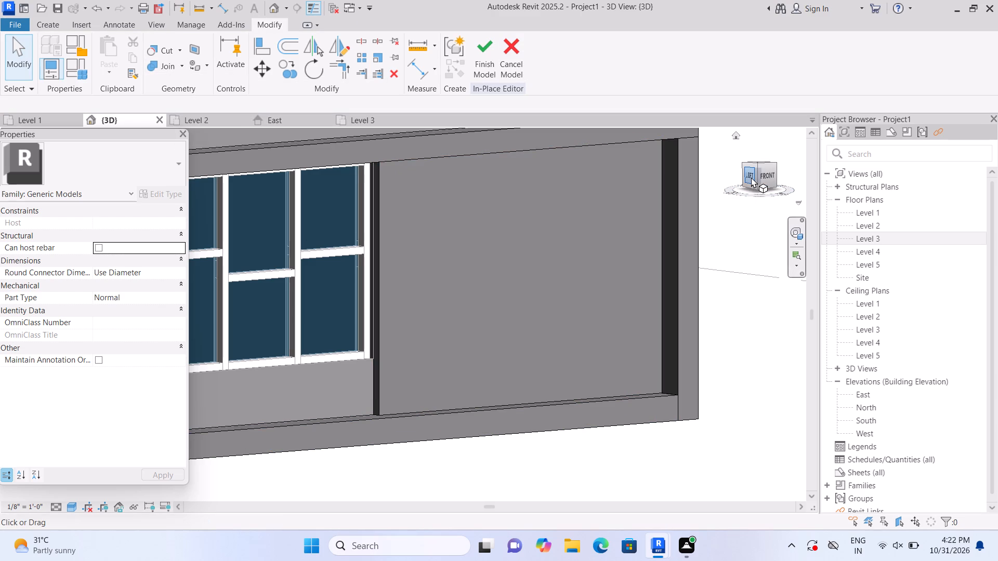
Start a new extrusion using the front face of the 9" wall below the corner ground-floor window as its work plane.
{"action": "left_click", "coordinate": [751, 177]}
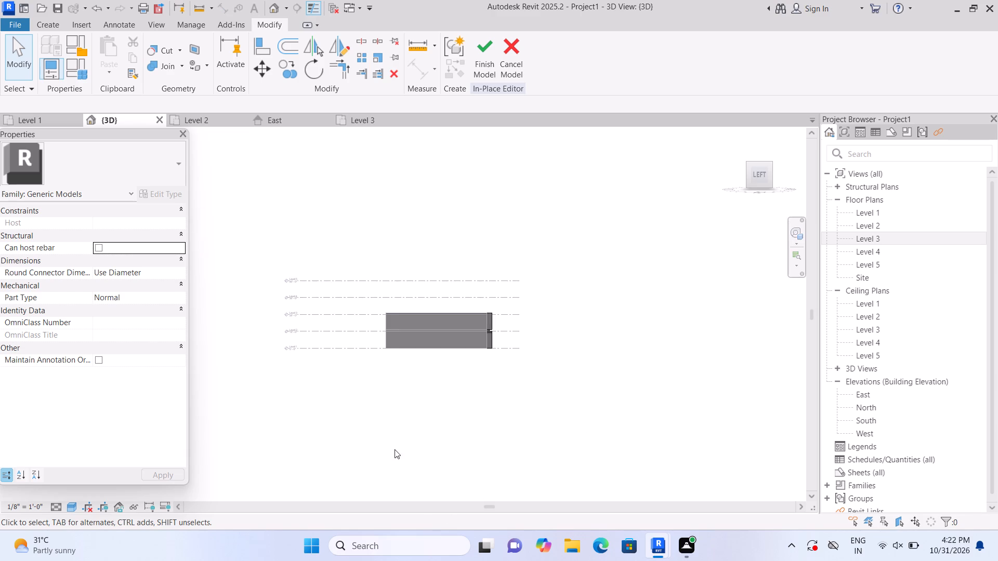
{"action": "scroll", "coordinate": [452, 371], "scroll_direction": "up", "scroll_amount": 1}
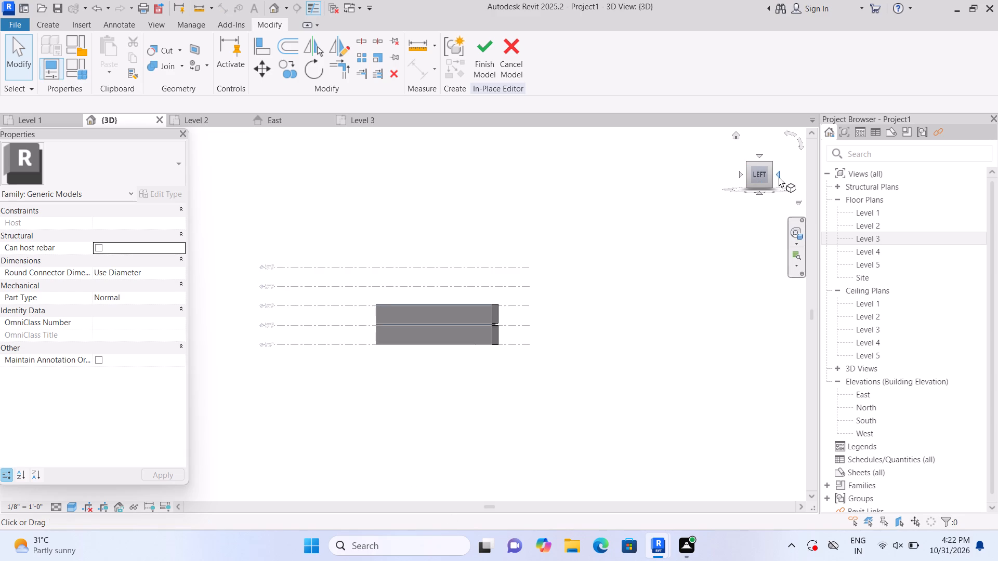
{"action": "left_click", "coordinate": [778, 175]}
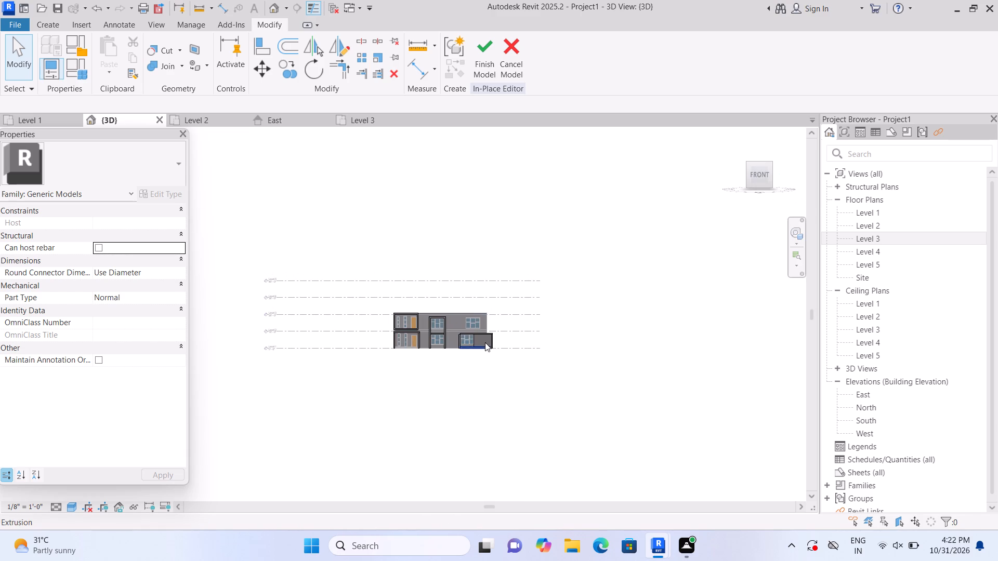
{"action": "scroll", "coordinate": [392, 328], "scroll_direction": "up", "scroll_amount": 12}
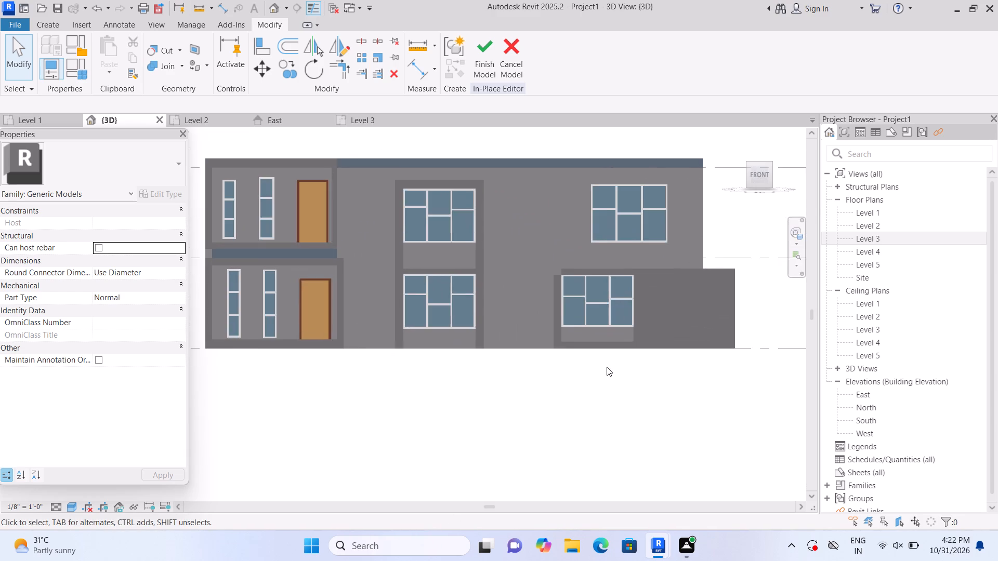
{"action": "scroll", "coordinate": [607, 367], "scroll_direction": "up", "scroll_amount": 2}
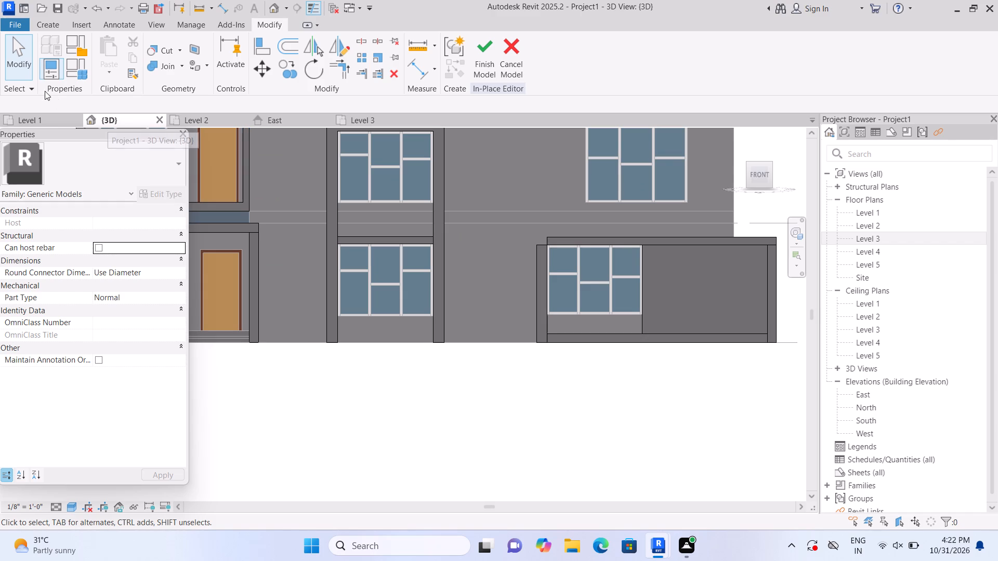
{"action": "left_click", "coordinate": [46, 26]}
{"action": "double_click", "coordinate": [110, 47]}
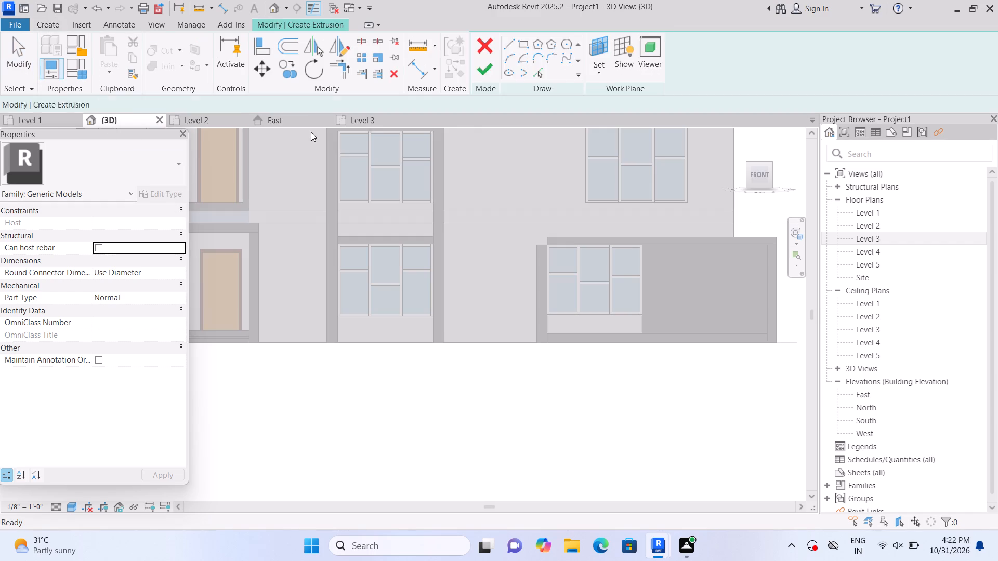
{"action": "left_click", "coordinate": [673, 73]}
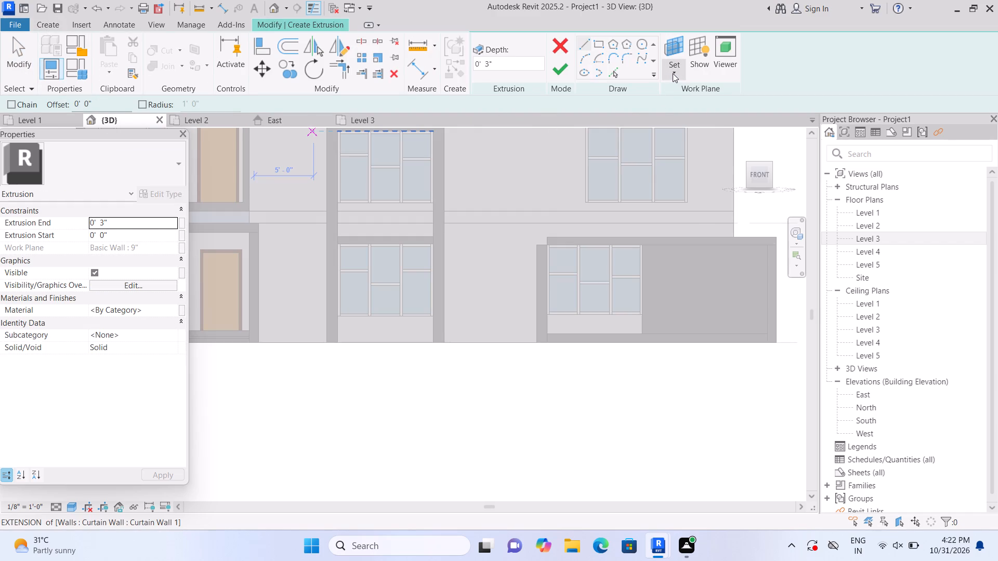
{"action": "left_click", "coordinate": [679, 115]}
{"action": "scroll", "coordinate": [611, 232], "scroll_direction": "up", "scroll_amount": 2}
{"action": "scroll", "coordinate": [591, 332], "scroll_direction": "up", "scroll_amount": 1}
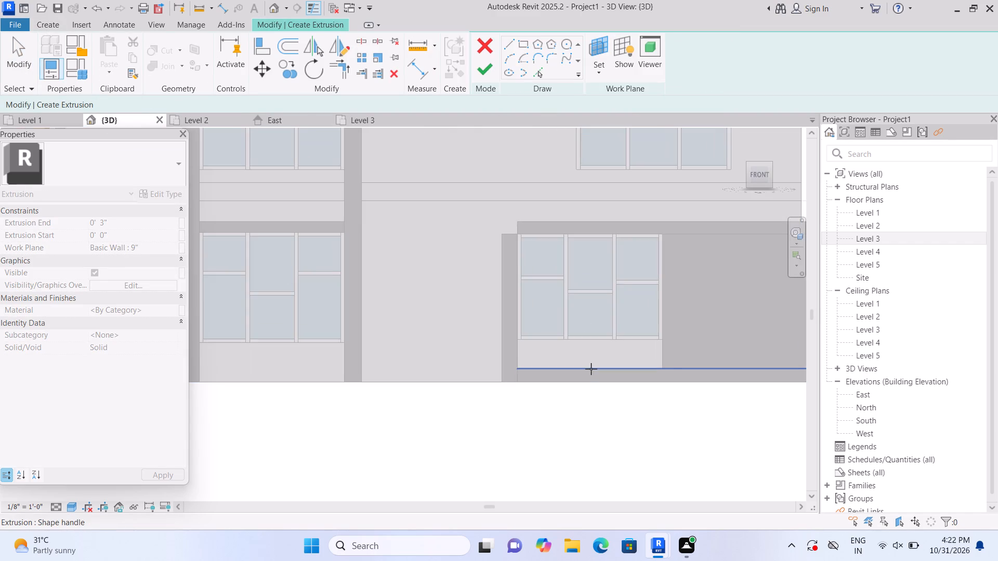
{"action": "scroll", "coordinate": [591, 369], "scroll_direction": "up", "scroll_amount": 3}
{"action": "scroll", "coordinate": [592, 350], "scroll_direction": "down", "scroll_amount": 1}
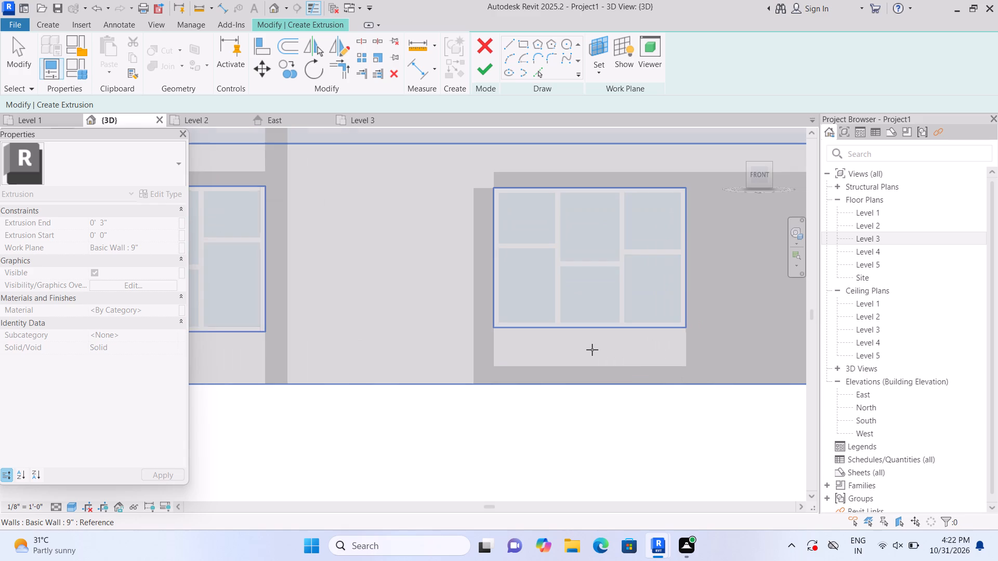
{"action": "scroll", "coordinate": [592, 350], "scroll_direction": "down", "scroll_amount": 1}
{"action": "left_click", "coordinate": [592, 350]}
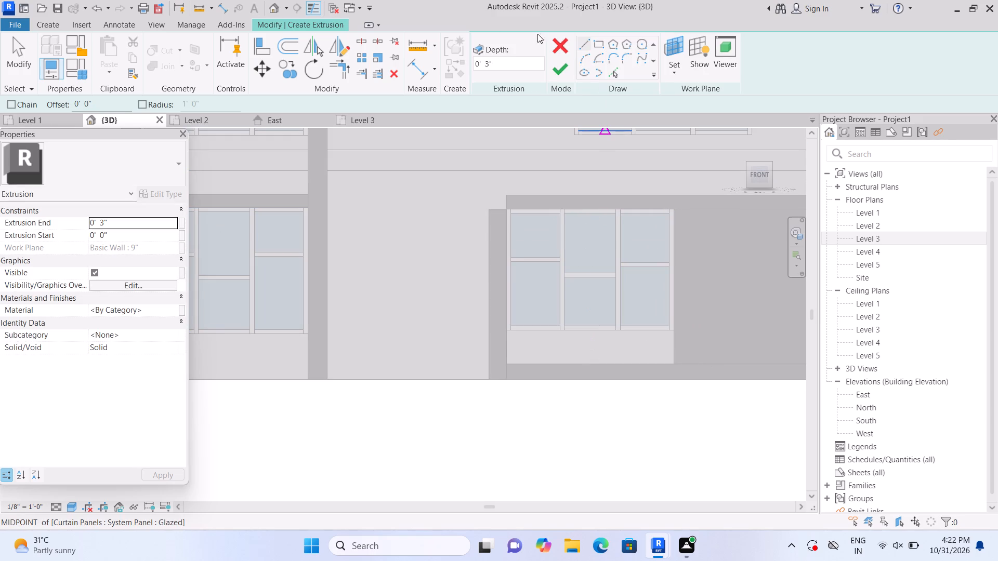
Extrude a rectangular panel 8' wide, about 1' 7" high and 2" deep between the window's bottom edge and the lower band.
{"action": "left_click", "coordinate": [595, 47]}
{"action": "scroll", "coordinate": [546, 382], "scroll_direction": "up", "scroll_amount": 1}
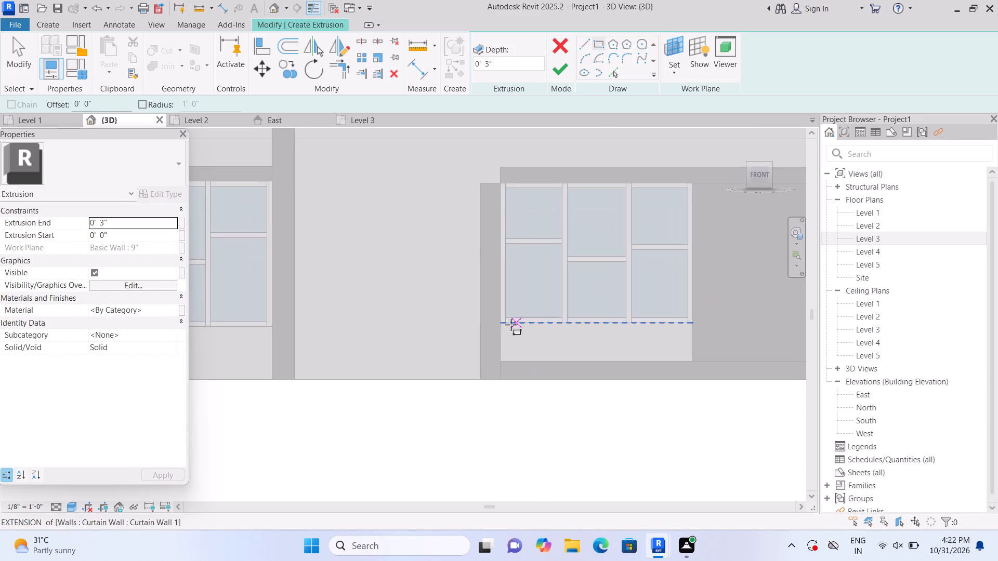
{"action": "left_click", "coordinate": [503, 323]}
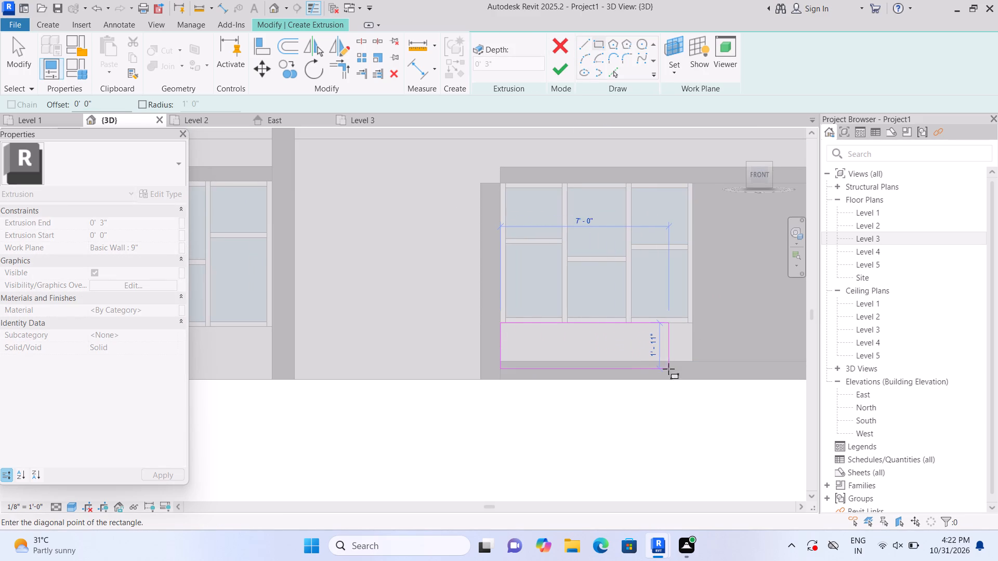
{"action": "left_click", "coordinate": [694, 362]}
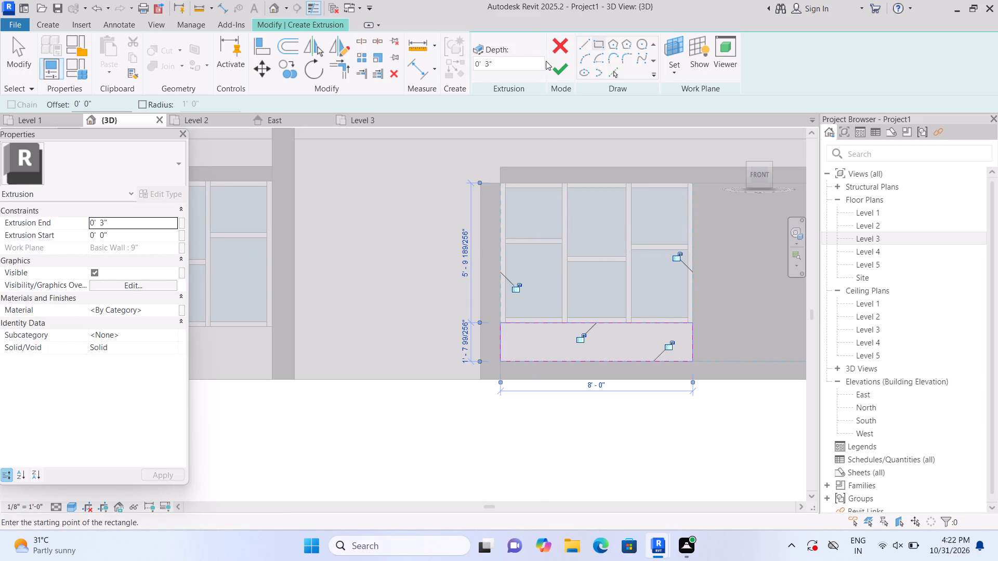
{"action": "left_click", "coordinate": [561, 69]}
{"action": "left_click", "coordinate": [166, 224]}
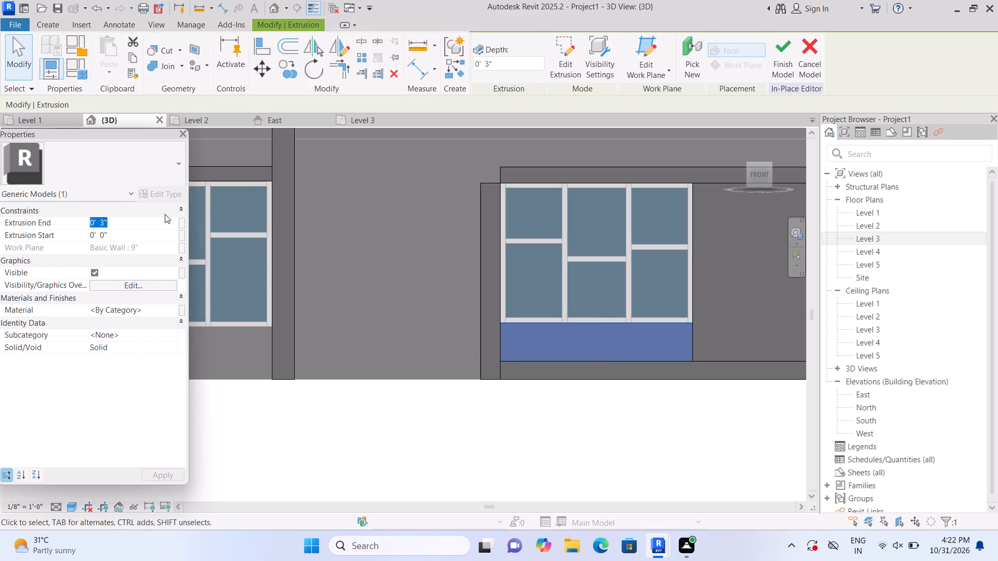
{"action": "key", "text": "BackSpace"}
{"action": "type", "text": "2\""}
{"action": "key", "text": "Return"}
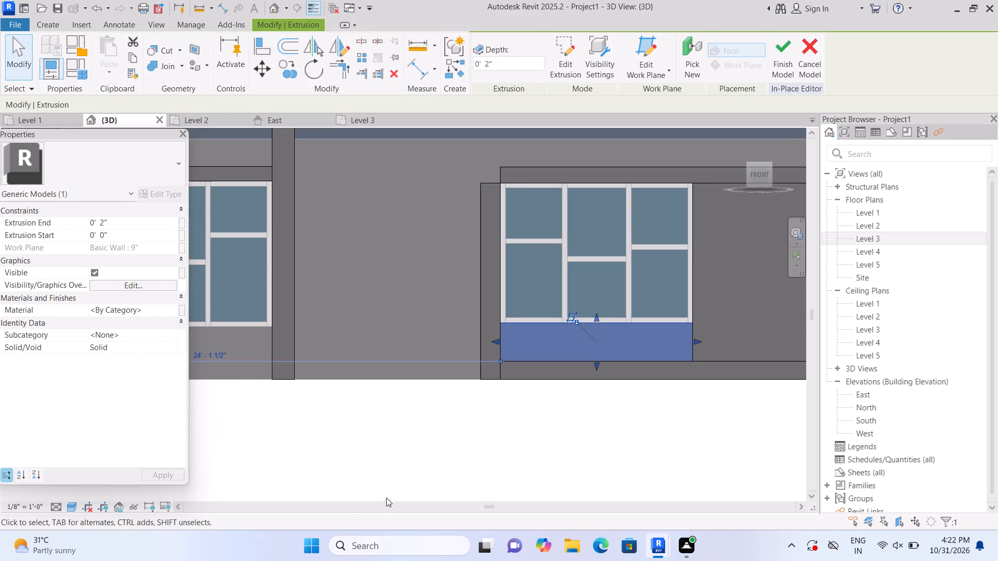
{"action": "left_click", "coordinate": [389, 482]}
Join the panel below the window with the adjacent wall panel beside the window.
{"action": "left_click", "coordinate": [183, 69]}
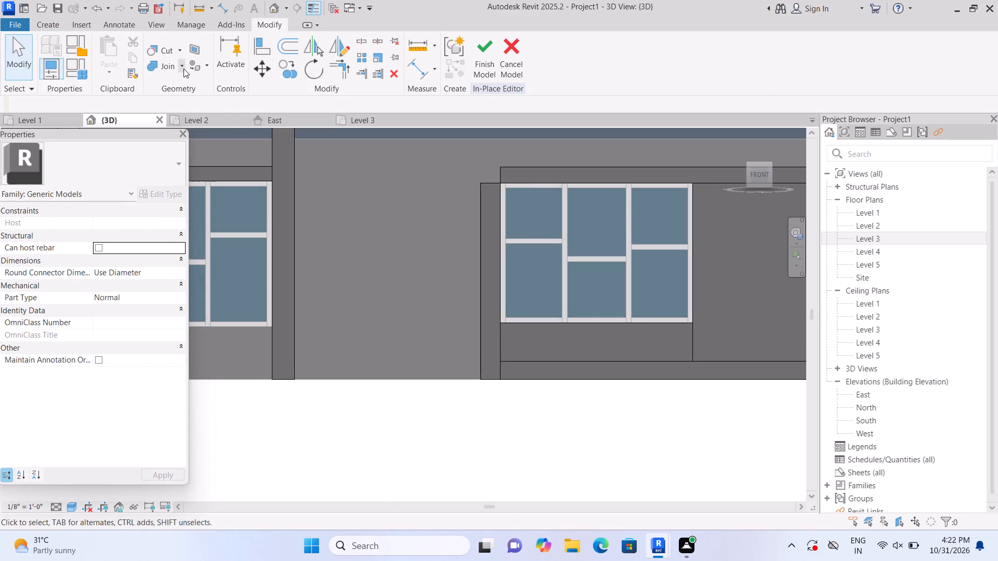
{"action": "left_click", "coordinate": [186, 83]}
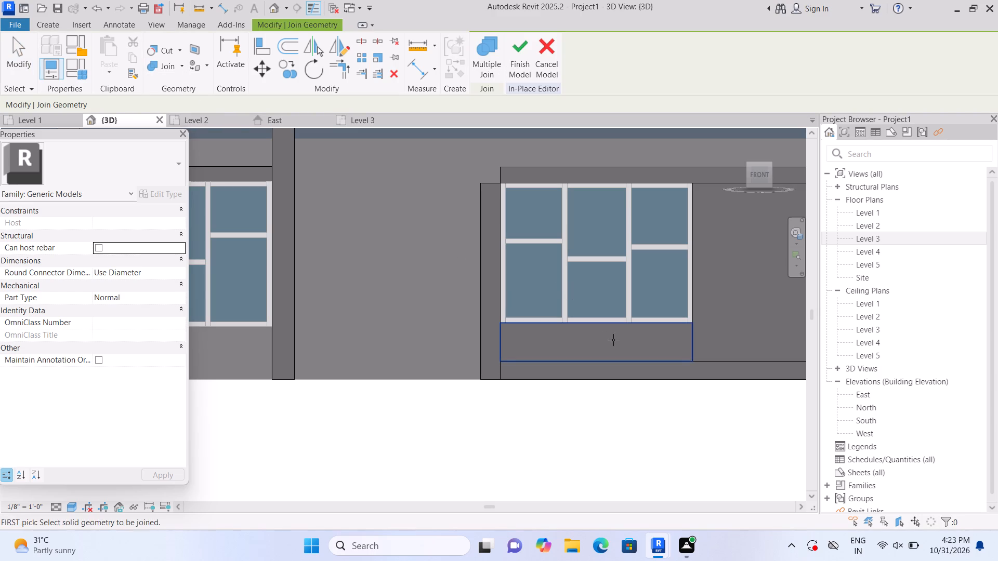
{"action": "left_click_drag", "start_coordinate": [613, 340], "coordinate": [615, 344]}
{"action": "left_click", "coordinate": [722, 315]}
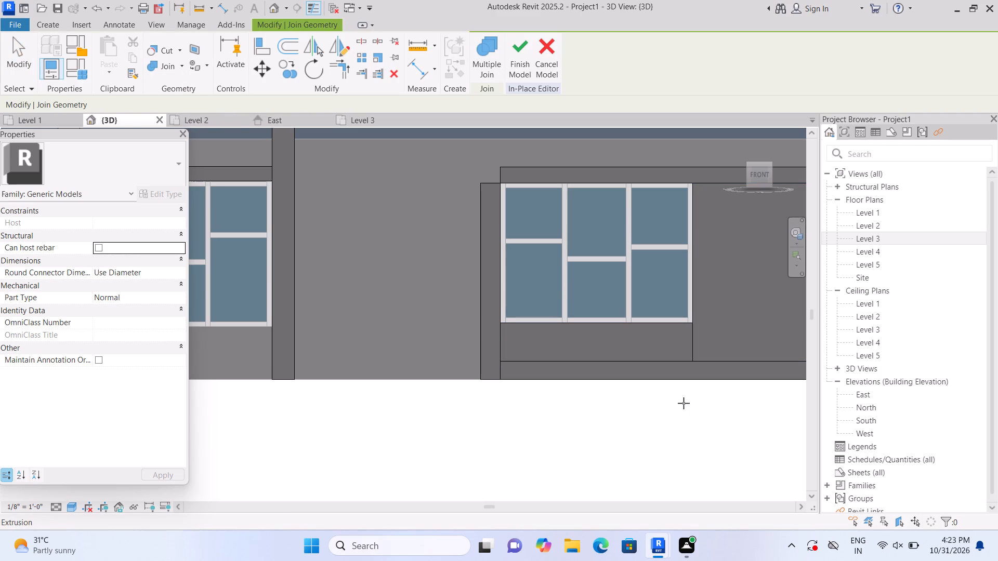
{"action": "key", "text": "Escape"}
Inspect the panel below the window and its edge with the adjacent panel, from the front and in 3D.
{"action": "scroll", "coordinate": [719, 355], "scroll_direction": "up", "scroll_amount": 3}
{"action": "left_click", "coordinate": [660, 346]}
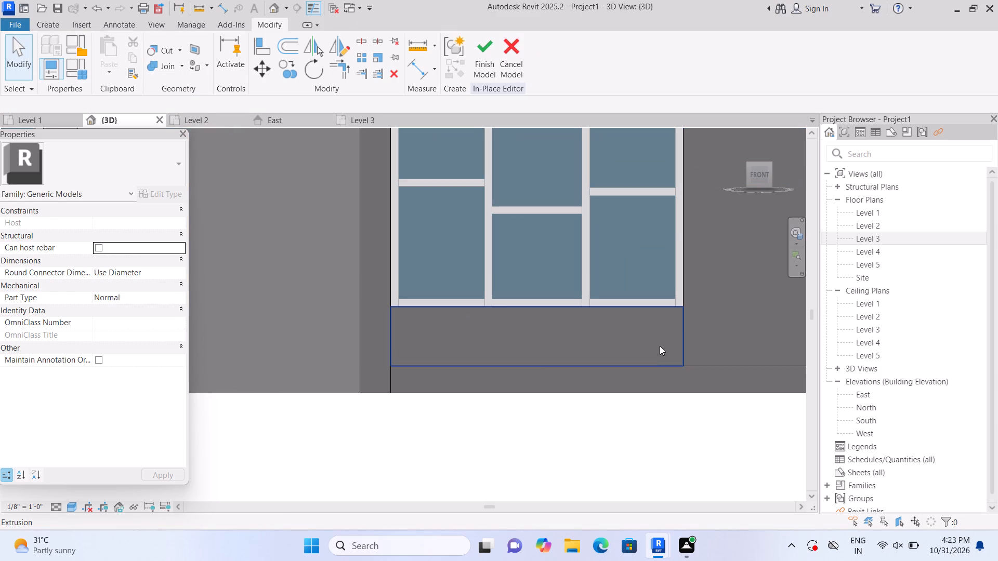
{"action": "left_click", "coordinate": [712, 332]}
{"action": "left_click", "coordinate": [675, 422]}
{"action": "scroll", "coordinate": [673, 425], "scroll_direction": "down", "scroll_amount": 1}
{"action": "left_click", "coordinate": [734, 133]}
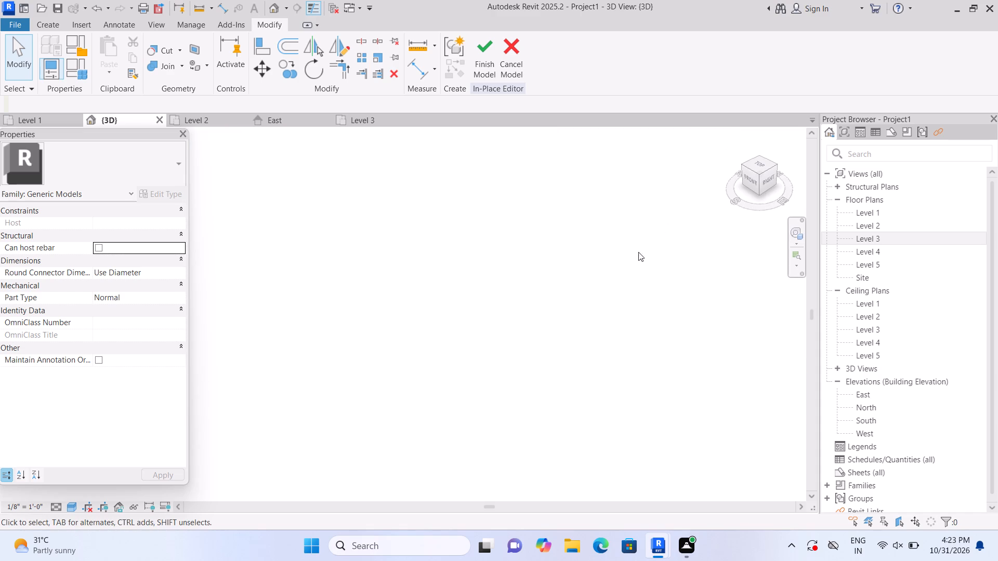
{"action": "scroll", "coordinate": [358, 446], "scroll_direction": "up", "scroll_amount": 10}
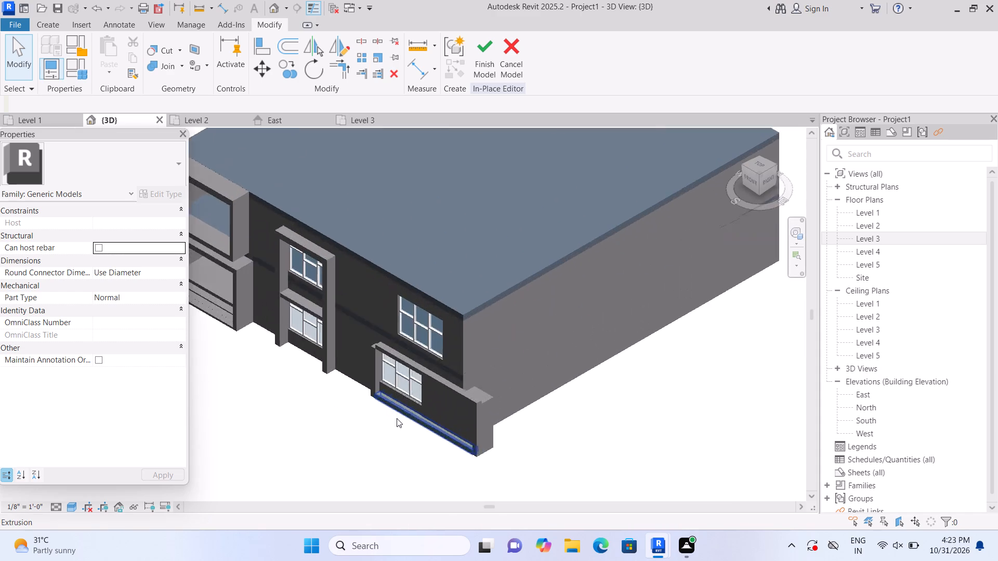
{"action": "scroll", "coordinate": [397, 418], "scroll_direction": "up", "scroll_amount": 7}
{"action": "scroll", "coordinate": [459, 399], "scroll_direction": "up", "scroll_amount": 2}
{"action": "scroll", "coordinate": [367, 462], "scroll_direction": "up", "scroll_amount": 3}
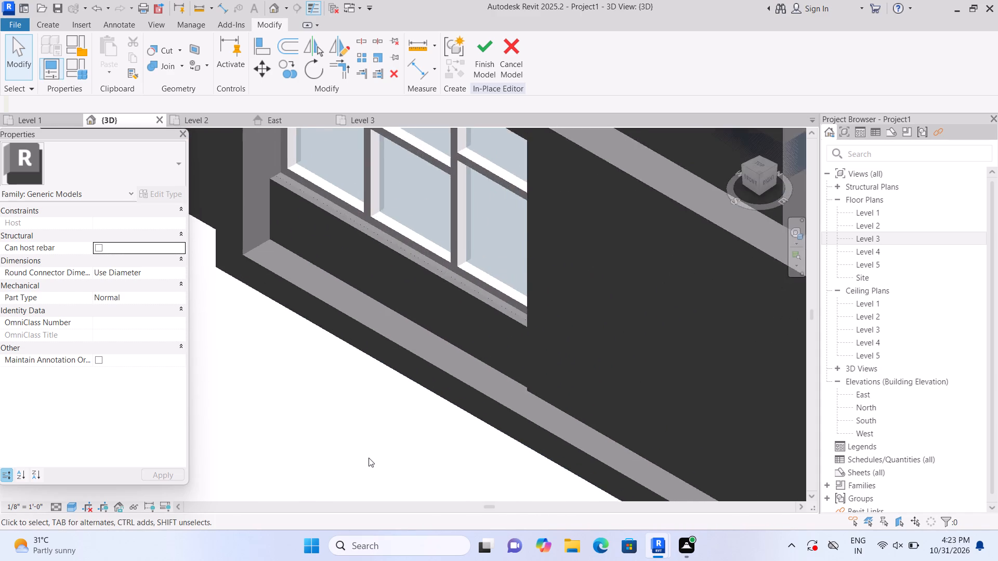
{"action": "scroll", "coordinate": [369, 458], "scroll_direction": "up", "scroll_amount": 1}
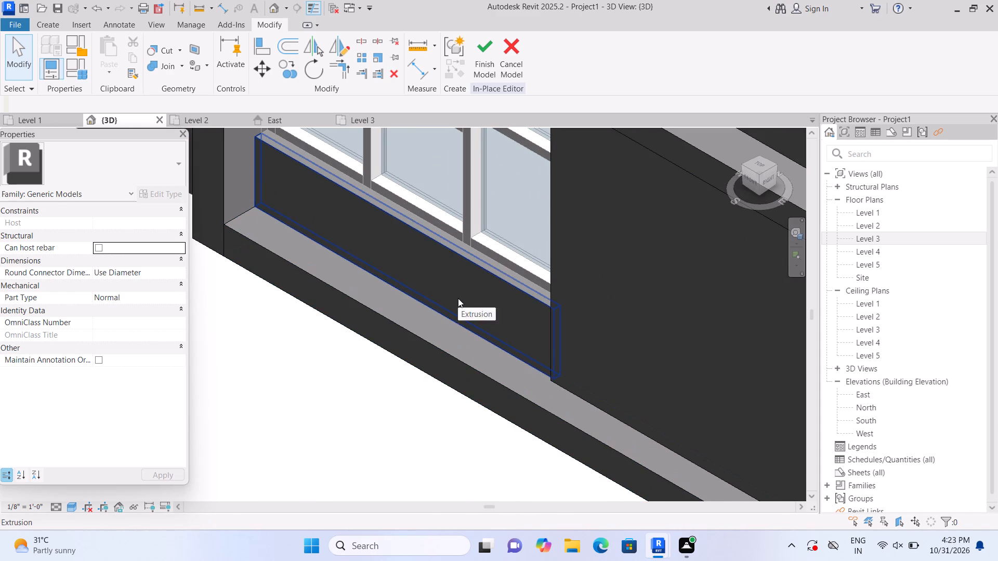
Set the extrusion end of the panel below the corner ground-floor window to 3".
{"action": "left_click", "coordinate": [458, 298]}
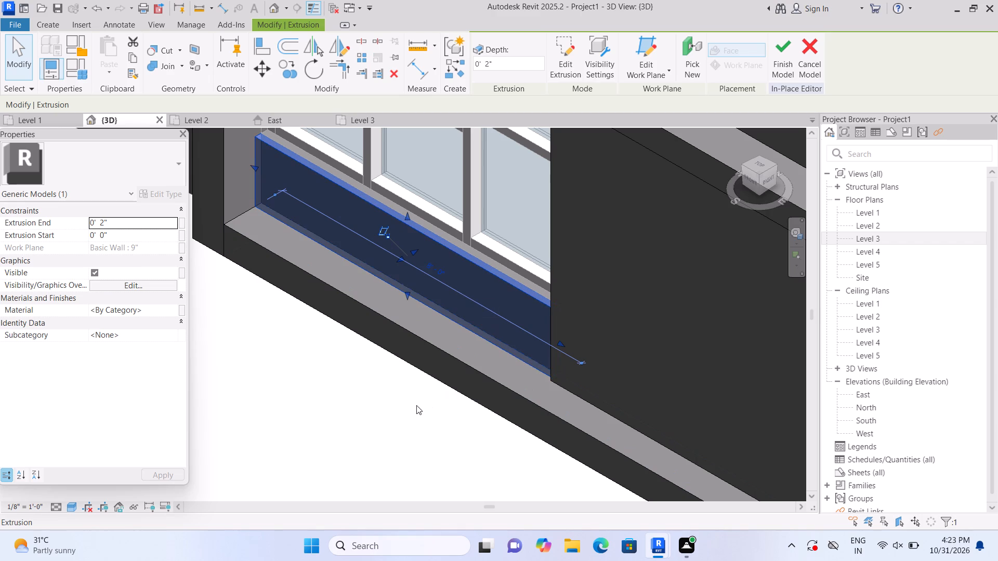
{"action": "middle_click_drag", "start_coordinate": [376, 391], "coordinate": [423, 429], "text": "shift"}
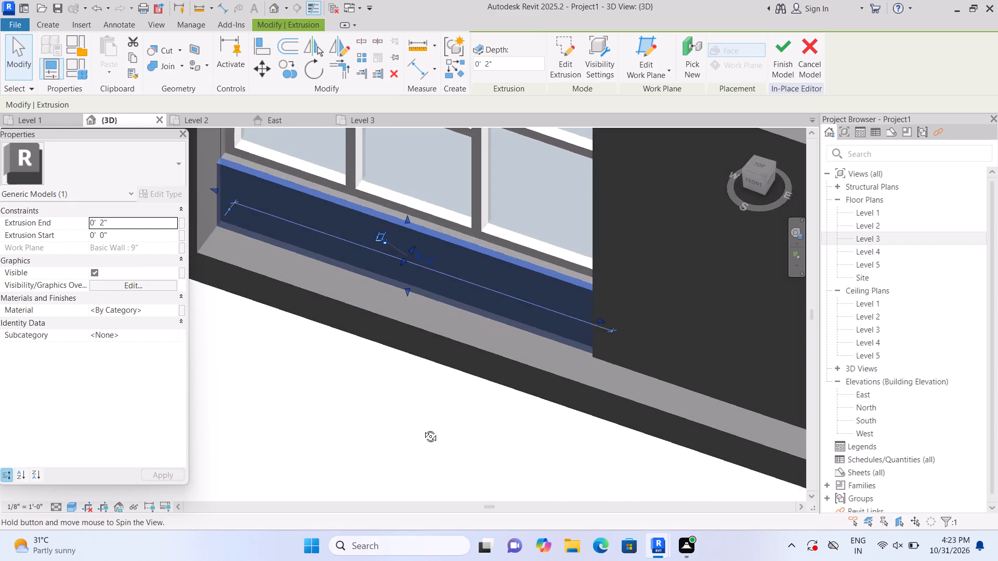
{"action": "middle_click_drag", "start_coordinate": [423, 429], "coordinate": [584, 394], "text": "shift"}
{"action": "middle_click_drag", "start_coordinate": [576, 297], "coordinate": [546, 384]}
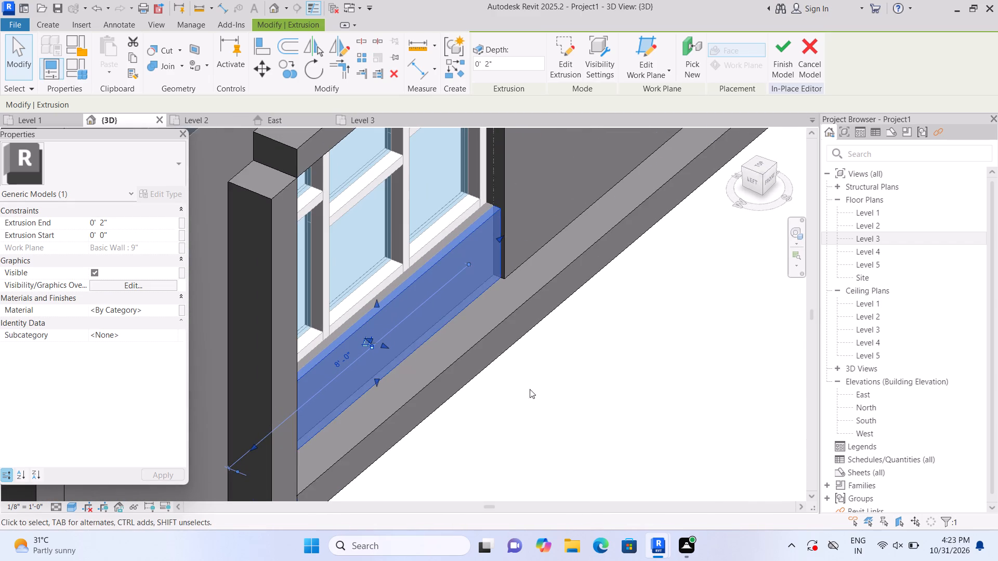
{"action": "left_click", "coordinate": [148, 223]}
{"action": "key", "text": "BackSpace"}
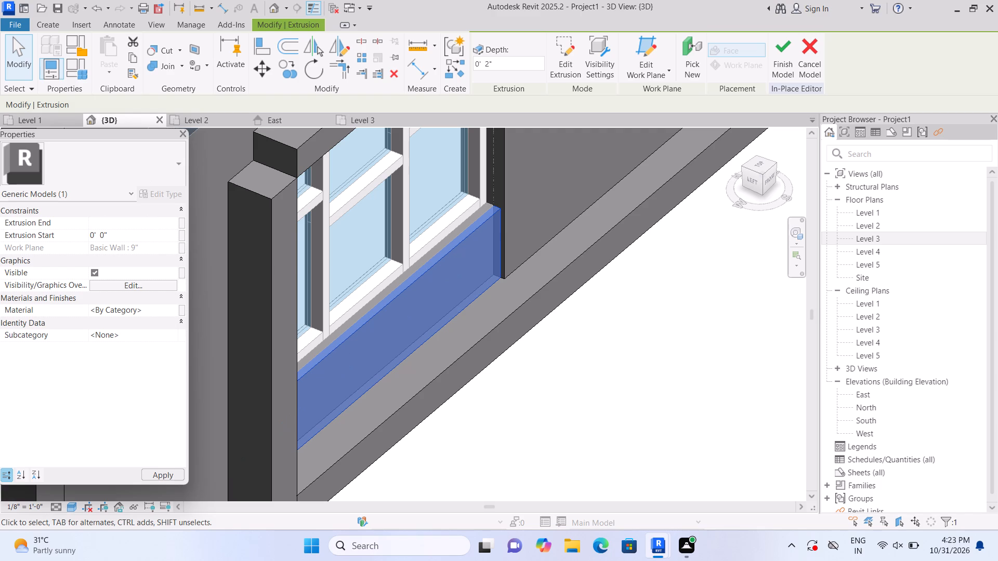
{"action": "type", "text": "3\""}
{"action": "key", "text": "Return"}
{"action": "scroll", "coordinate": [148, 223], "scroll_direction": "up", "scroll_amount": 1}
{"action": "left_click", "coordinate": [564, 320]}
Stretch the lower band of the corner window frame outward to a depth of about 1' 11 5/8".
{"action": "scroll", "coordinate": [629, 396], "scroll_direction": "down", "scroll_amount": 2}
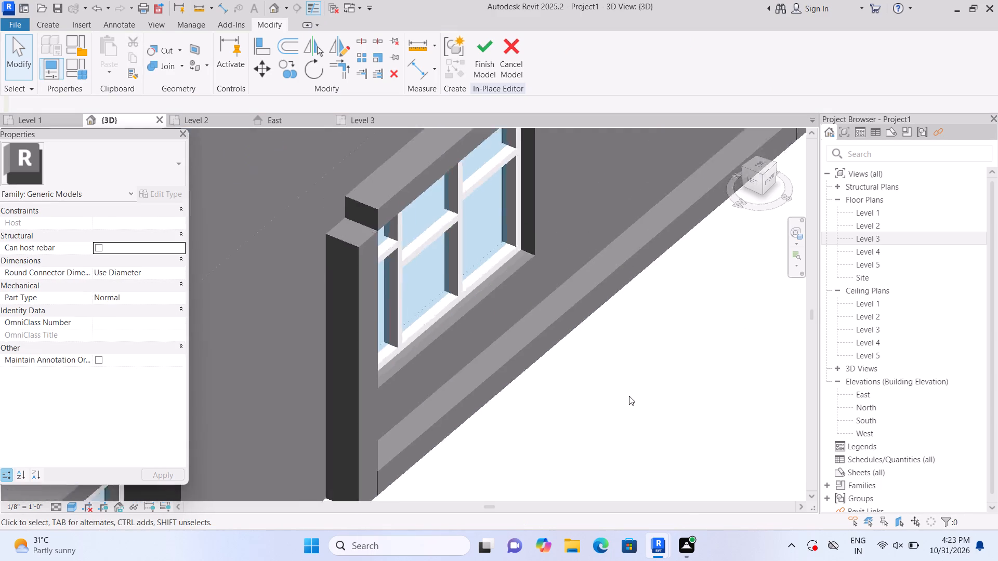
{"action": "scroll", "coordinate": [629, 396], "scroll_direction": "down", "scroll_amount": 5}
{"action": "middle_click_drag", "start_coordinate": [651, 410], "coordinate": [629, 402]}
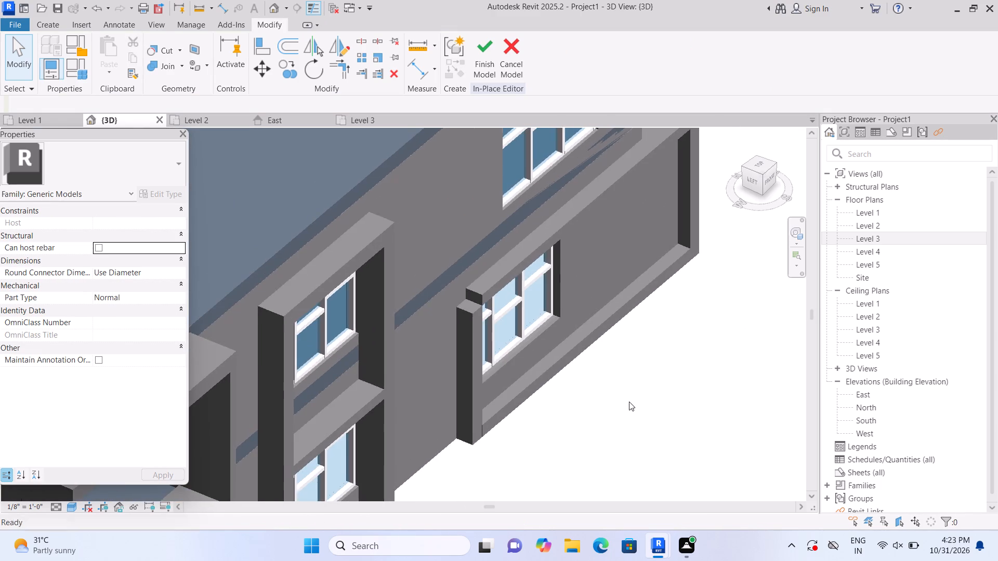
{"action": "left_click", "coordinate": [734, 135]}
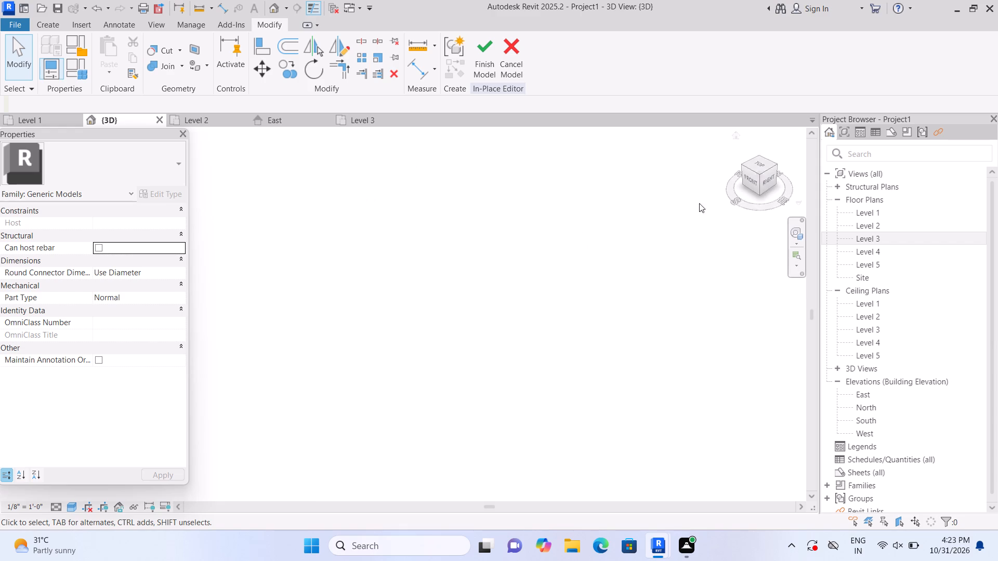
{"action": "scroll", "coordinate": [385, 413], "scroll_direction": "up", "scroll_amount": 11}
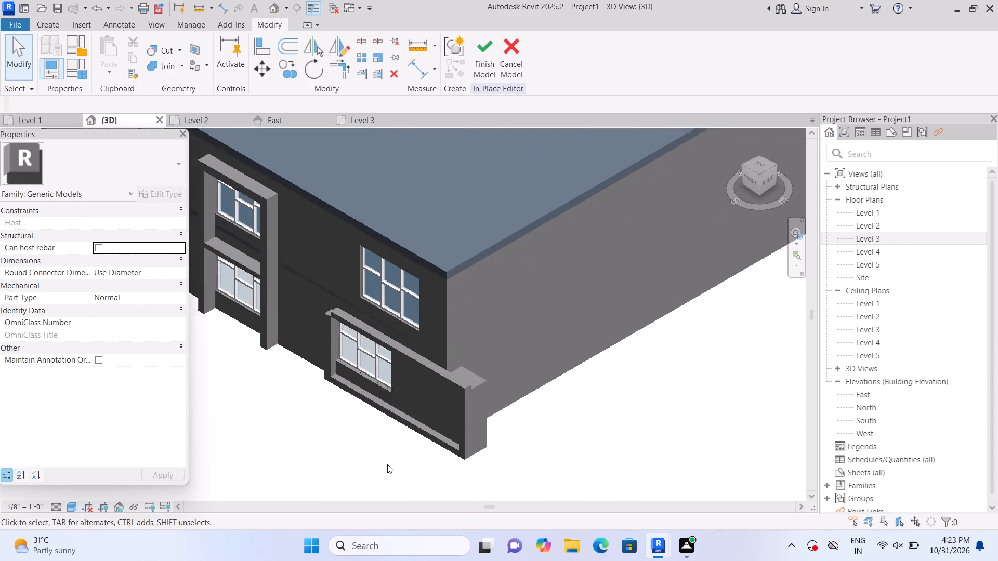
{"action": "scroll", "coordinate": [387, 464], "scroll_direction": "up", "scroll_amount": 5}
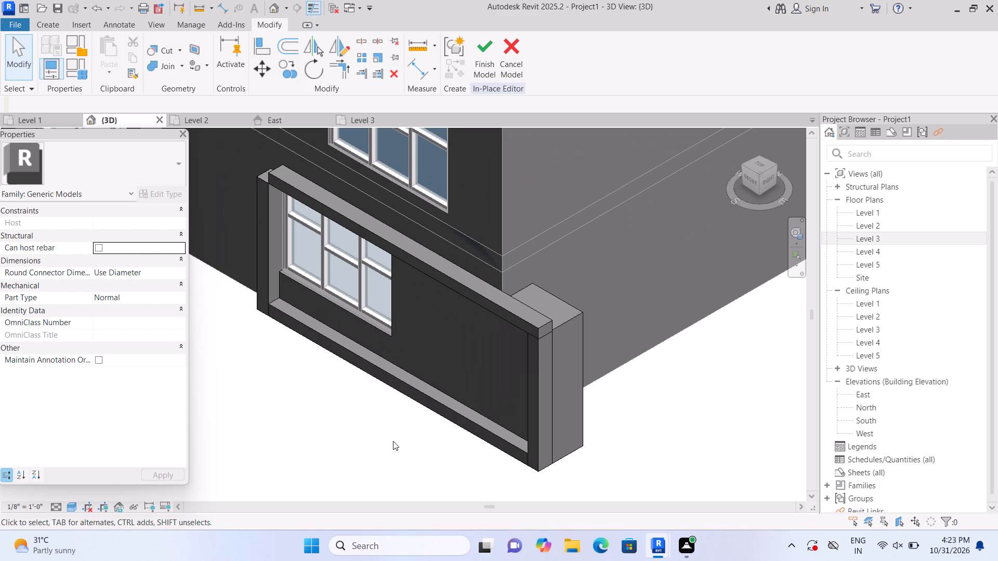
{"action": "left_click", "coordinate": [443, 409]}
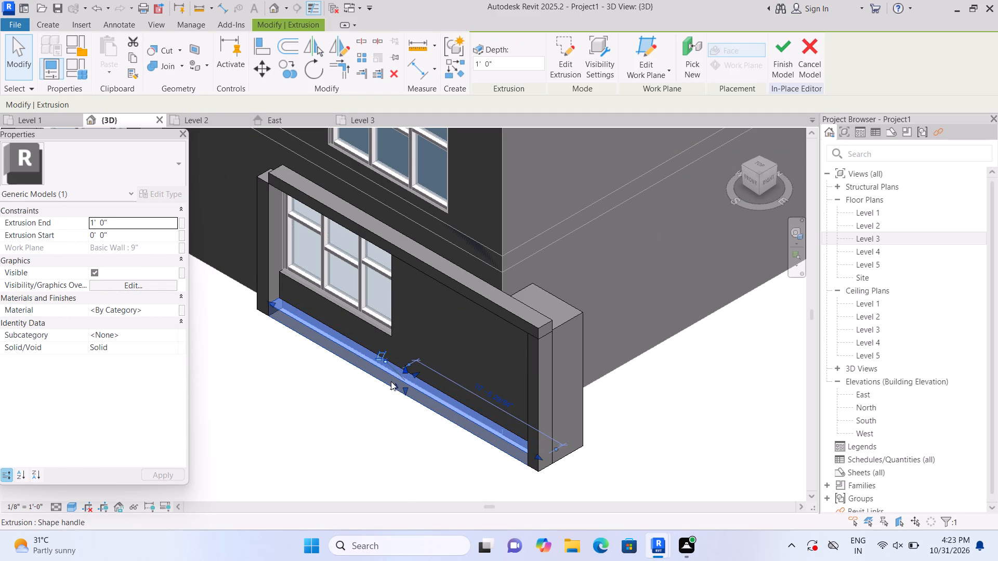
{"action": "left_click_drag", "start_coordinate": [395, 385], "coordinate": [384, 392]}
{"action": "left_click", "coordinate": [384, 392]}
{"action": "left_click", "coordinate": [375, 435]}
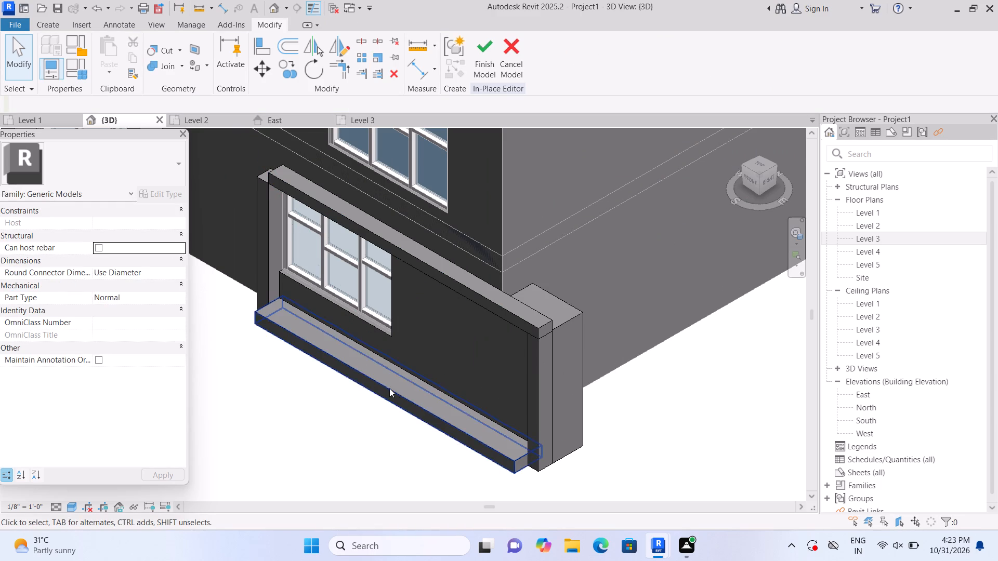
Stretch the frame's left post outward to a depth of about 1' 6 3/4".
{"action": "left_click", "coordinate": [269, 263]}
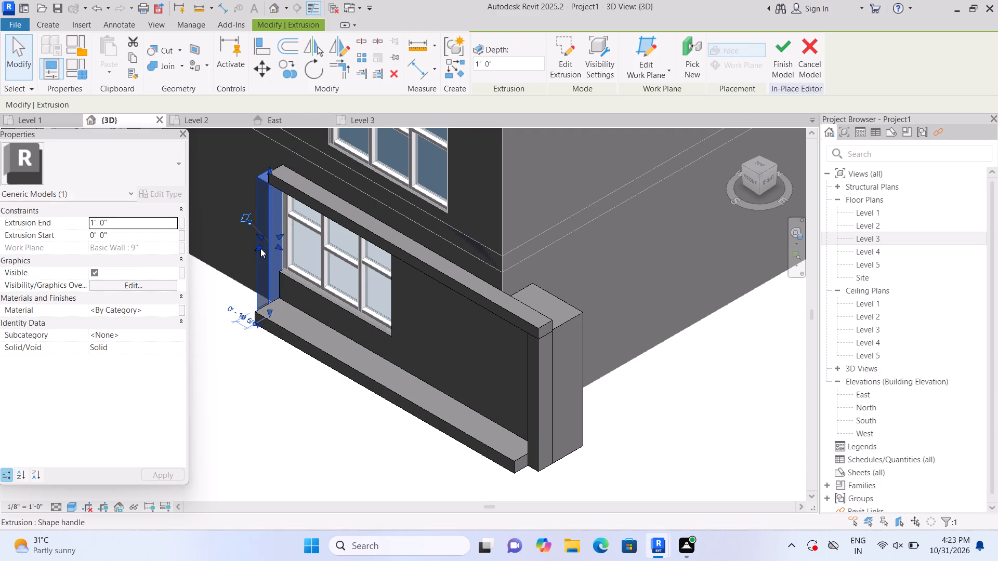
{"action": "left_click_drag", "start_coordinate": [259, 247], "coordinate": [254, 250]}
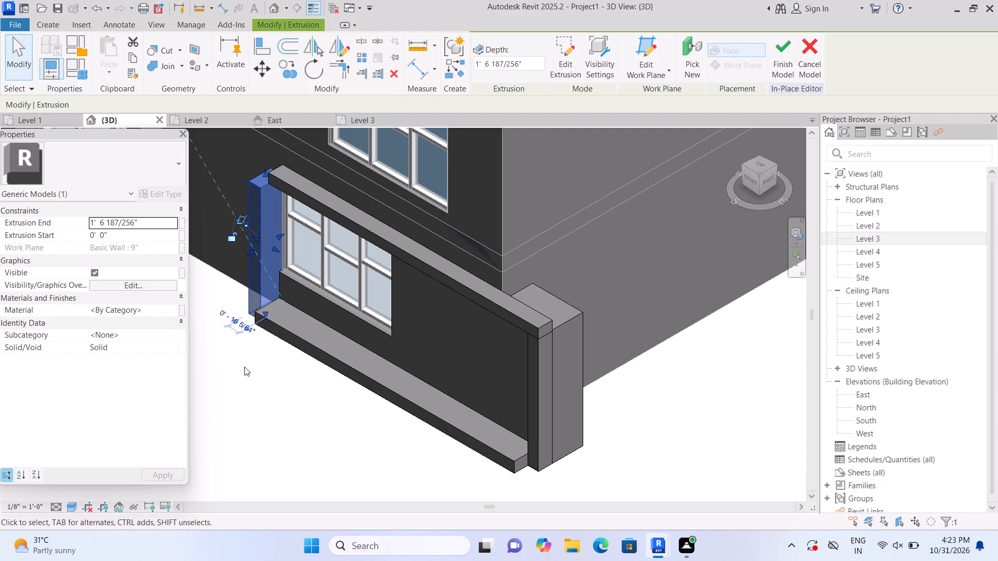
{"action": "left_click", "coordinate": [244, 367]}
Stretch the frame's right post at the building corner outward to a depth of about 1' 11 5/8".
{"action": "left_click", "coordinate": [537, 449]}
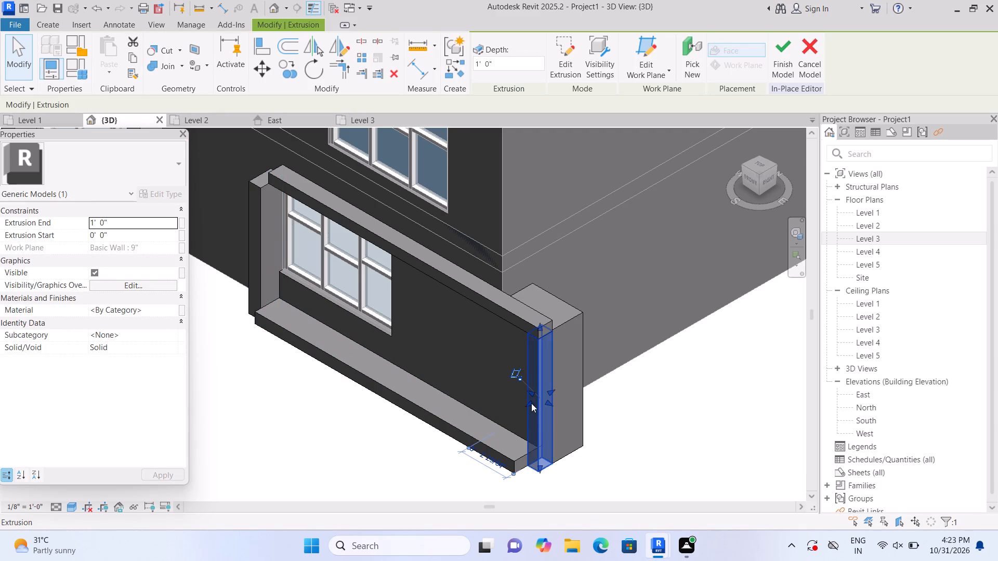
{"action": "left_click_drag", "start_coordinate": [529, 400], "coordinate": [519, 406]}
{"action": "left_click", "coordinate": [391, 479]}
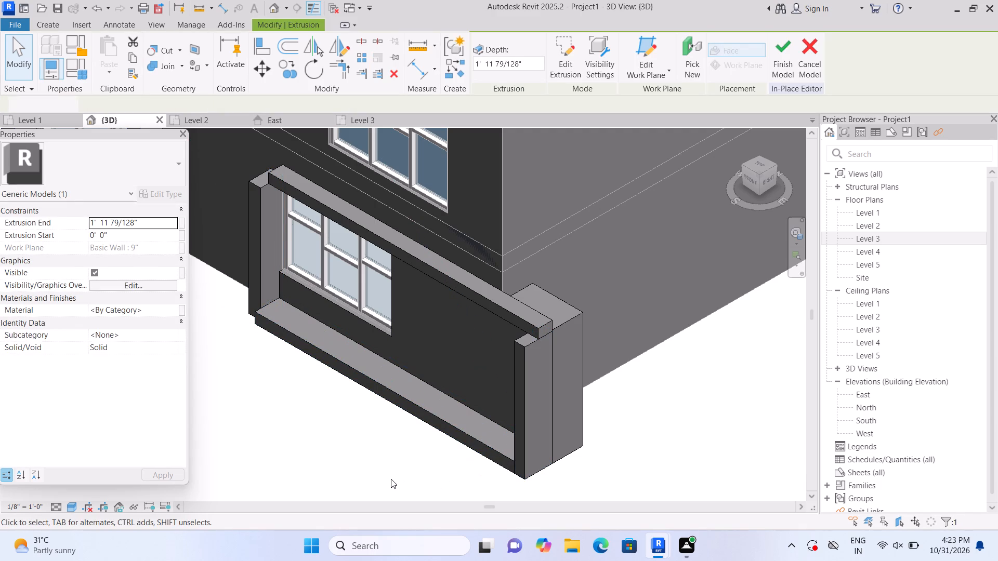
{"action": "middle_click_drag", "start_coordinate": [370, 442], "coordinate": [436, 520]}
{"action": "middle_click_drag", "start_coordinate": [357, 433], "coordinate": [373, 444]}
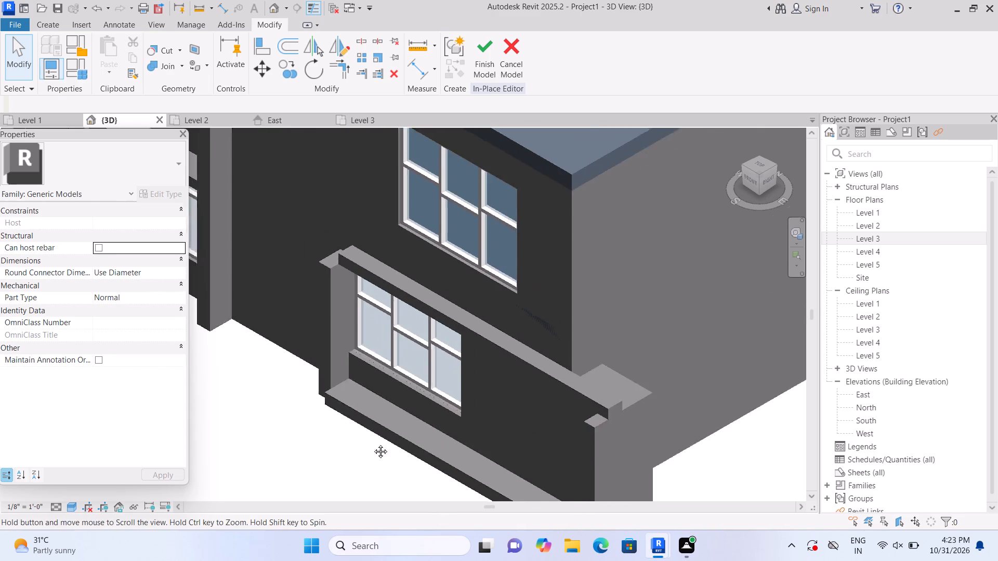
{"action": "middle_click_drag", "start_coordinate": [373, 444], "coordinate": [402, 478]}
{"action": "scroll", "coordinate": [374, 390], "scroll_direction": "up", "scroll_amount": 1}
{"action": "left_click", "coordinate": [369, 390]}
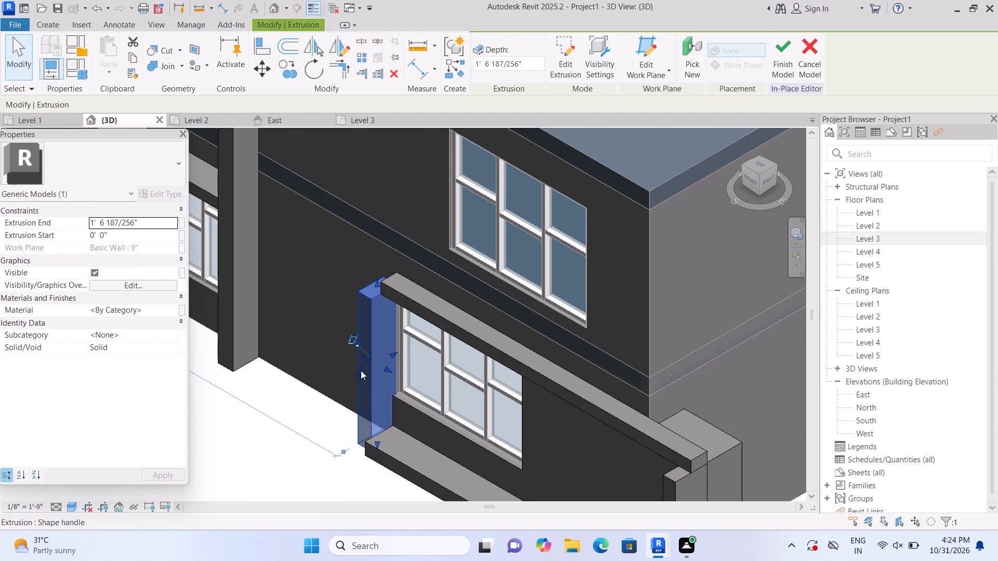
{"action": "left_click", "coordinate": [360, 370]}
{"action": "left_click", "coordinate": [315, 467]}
Stretch the frame's top band above the corner ground-floor window outward to a depth of about 1' 11 5/8".
{"action": "scroll", "coordinate": [314, 453], "scroll_direction": "down", "scroll_amount": 3}
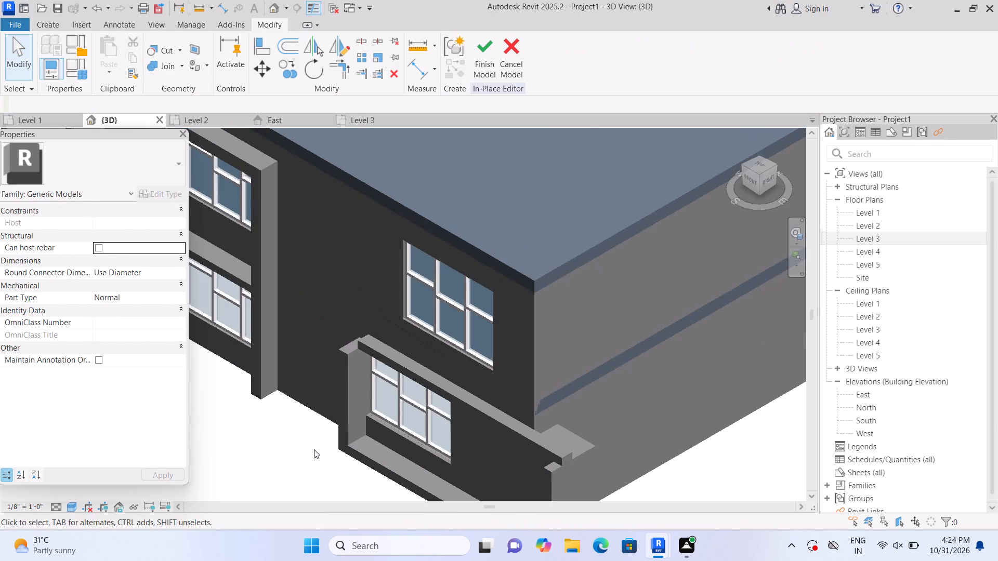
{"action": "scroll", "coordinate": [327, 462], "scroll_direction": "down", "scroll_amount": 2}
{"action": "middle_click_drag", "start_coordinate": [374, 490], "coordinate": [354, 420]}
{"action": "scroll", "coordinate": [410, 380], "scroll_direction": "up", "scroll_amount": 2}
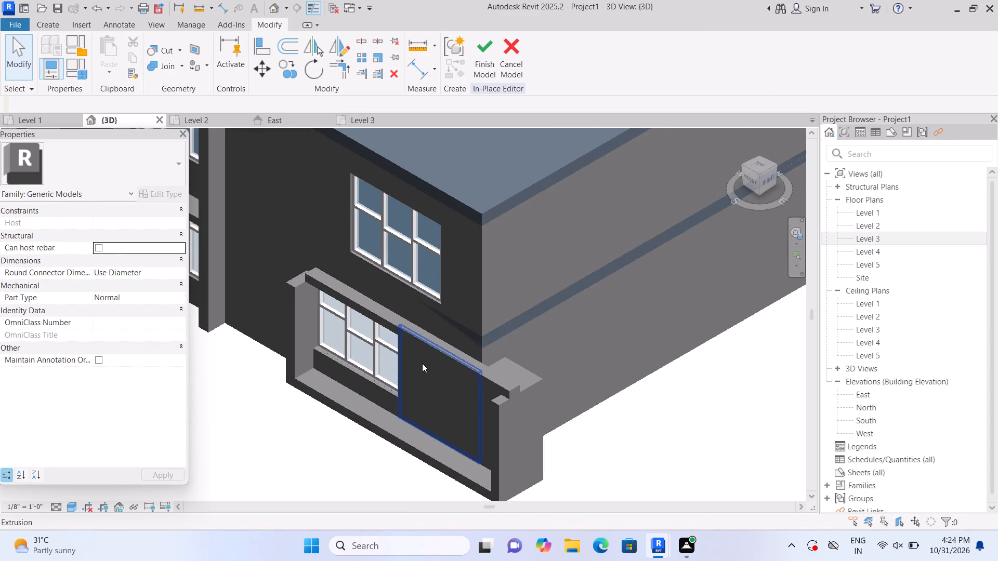
{"action": "scroll", "coordinate": [424, 361], "scroll_direction": "up", "scroll_amount": 1}
{"action": "left_click", "coordinate": [437, 343]}
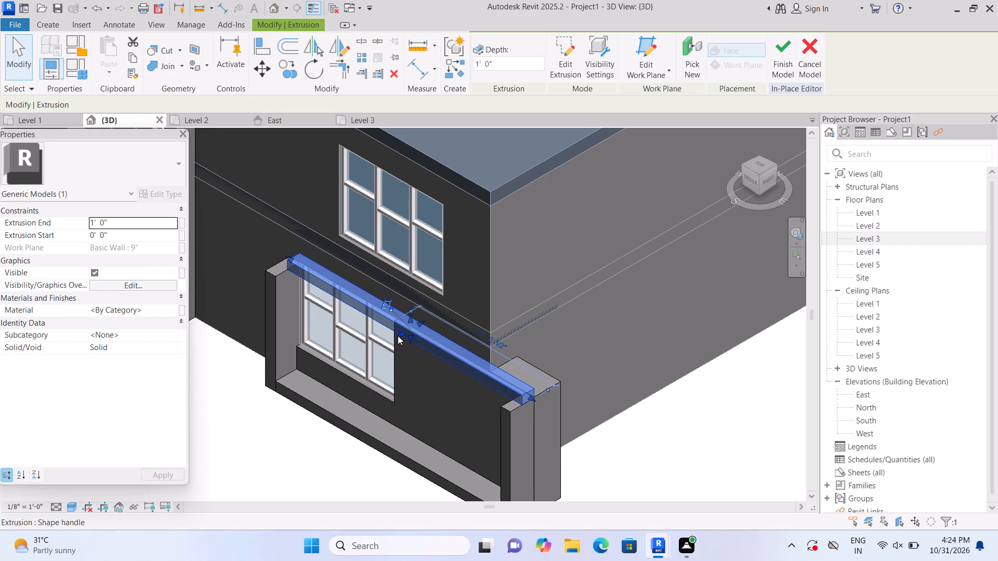
{"action": "left_click_drag", "start_coordinate": [399, 333], "coordinate": [390, 339]}
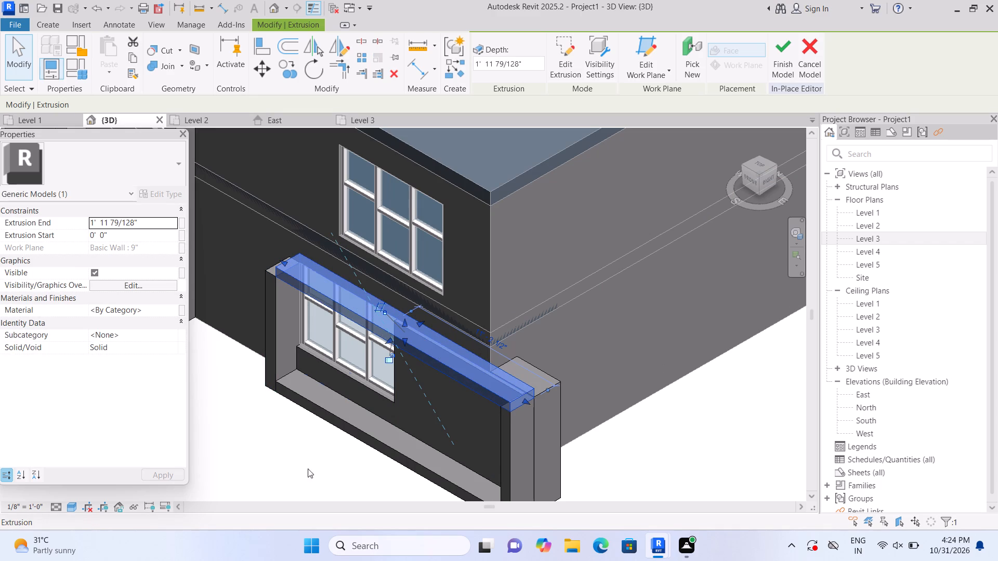
{"action": "left_click", "coordinate": [296, 468]}
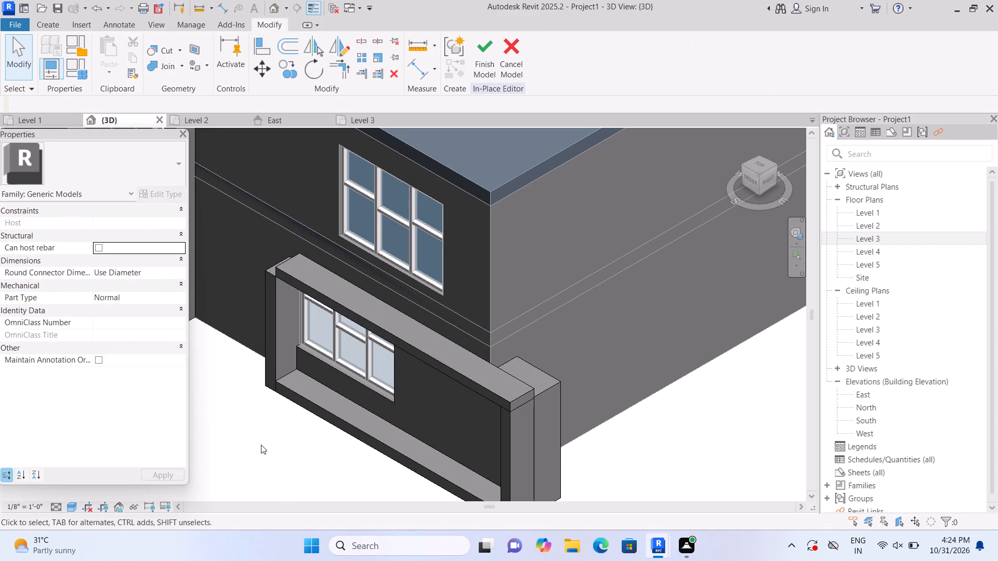
Stretch the lower band of the corner window frame outward to a depth of about 3' 1/2".
{"action": "middle_click_drag", "start_coordinate": [334, 480], "coordinate": [333, 394]}
{"action": "scroll", "coordinate": [358, 431], "scroll_direction": "down", "scroll_amount": 2}
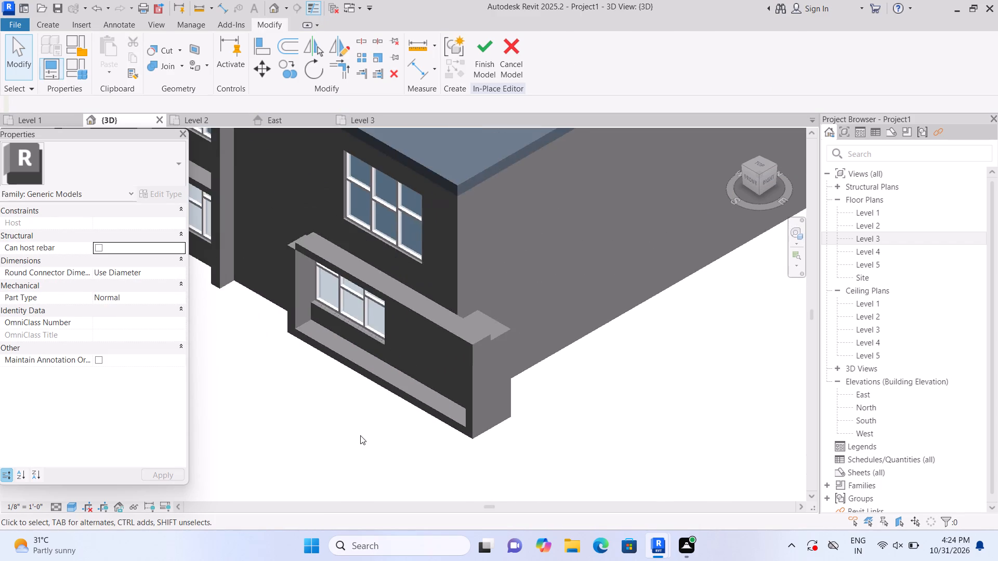
{"action": "scroll", "coordinate": [329, 441], "scroll_direction": "down", "scroll_amount": 7}
{"action": "scroll", "coordinate": [315, 458], "scroll_direction": "up", "scroll_amount": 5}
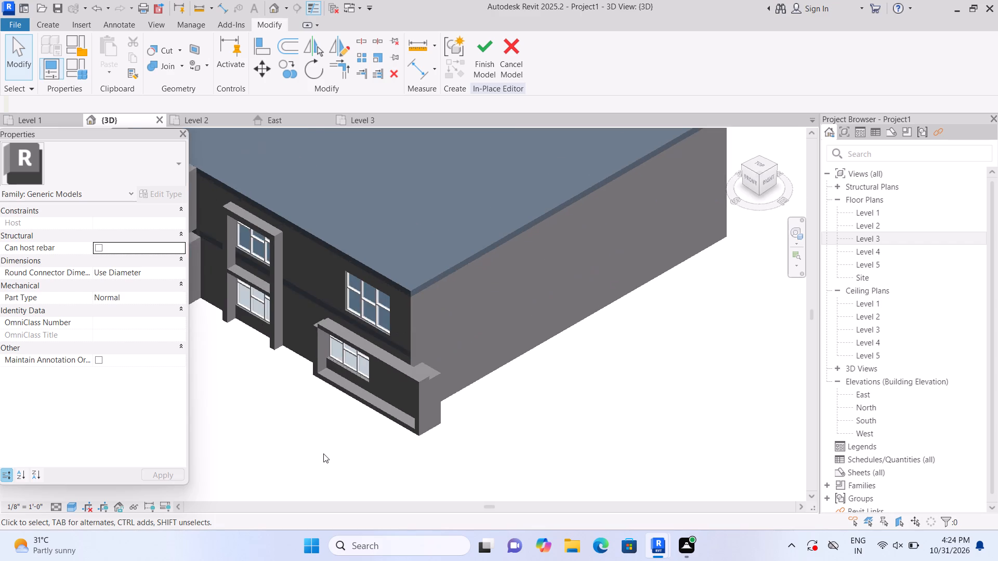
{"action": "scroll", "coordinate": [323, 453], "scroll_direction": "up", "scroll_amount": 2}
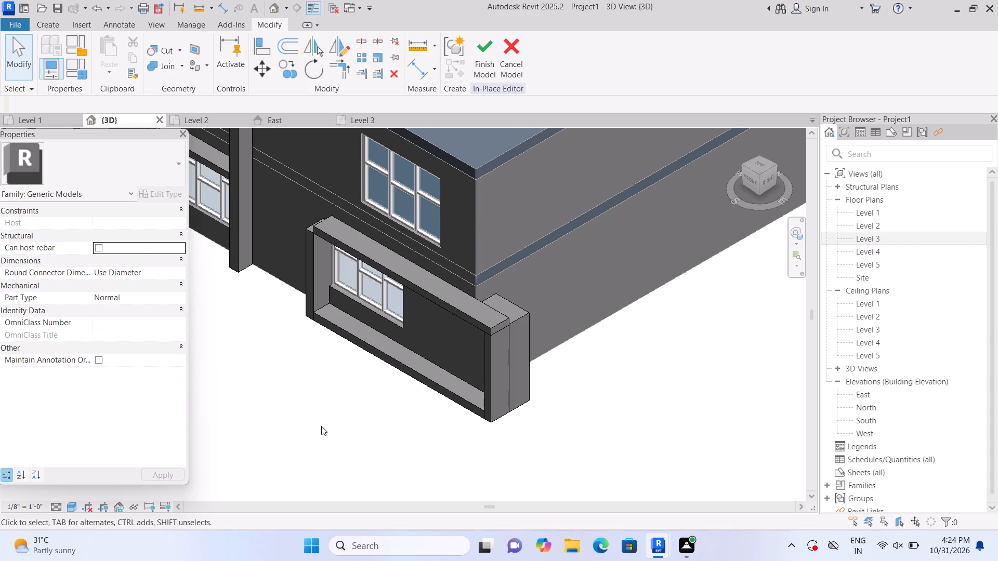
{"action": "scroll", "coordinate": [343, 313], "scroll_direction": "up", "scroll_amount": 1}
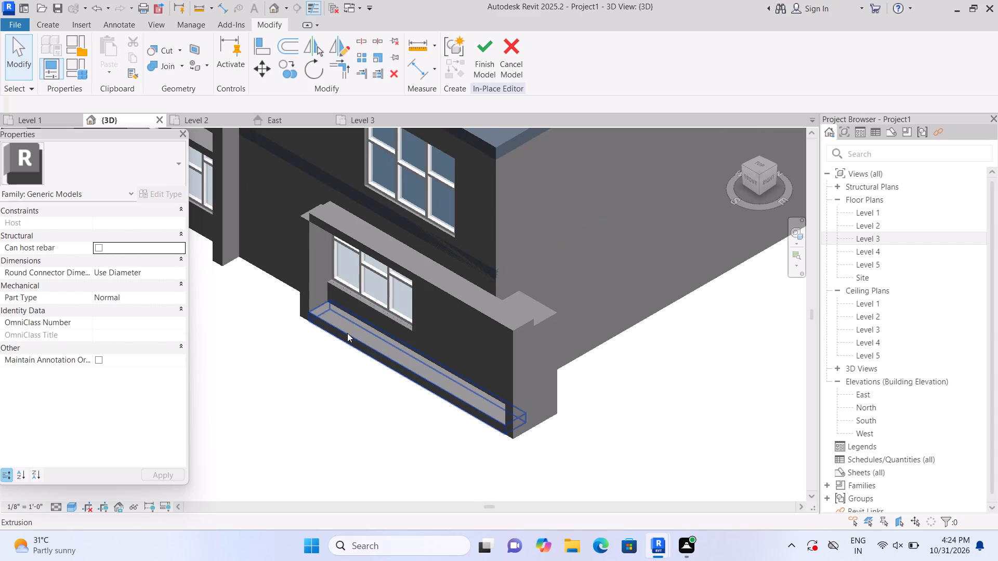
{"action": "scroll", "coordinate": [347, 333], "scroll_direction": "up", "scroll_amount": 1}
{"action": "left_click", "coordinate": [347, 333]}
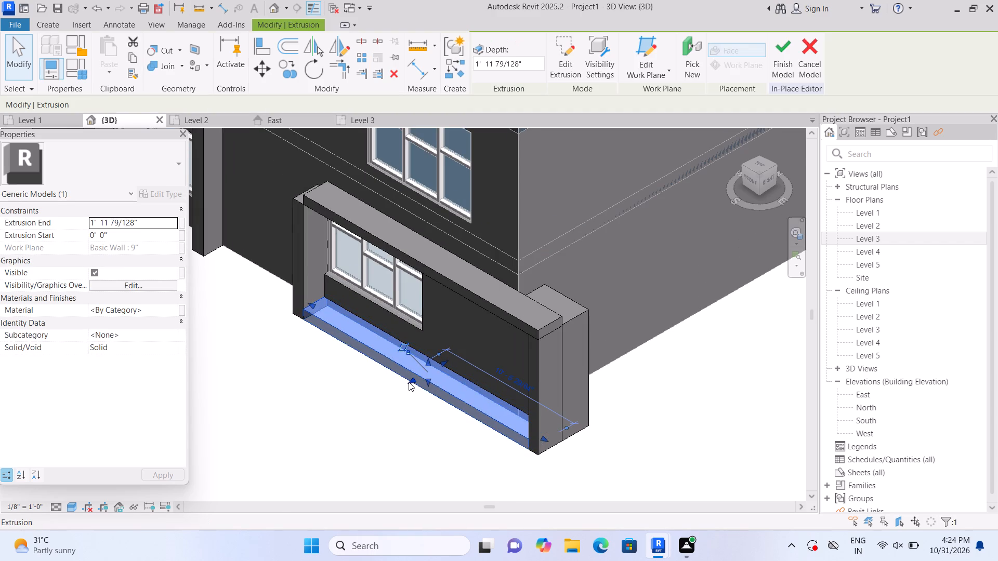
{"action": "left_click_drag", "start_coordinate": [411, 380], "coordinate": [402, 388]}
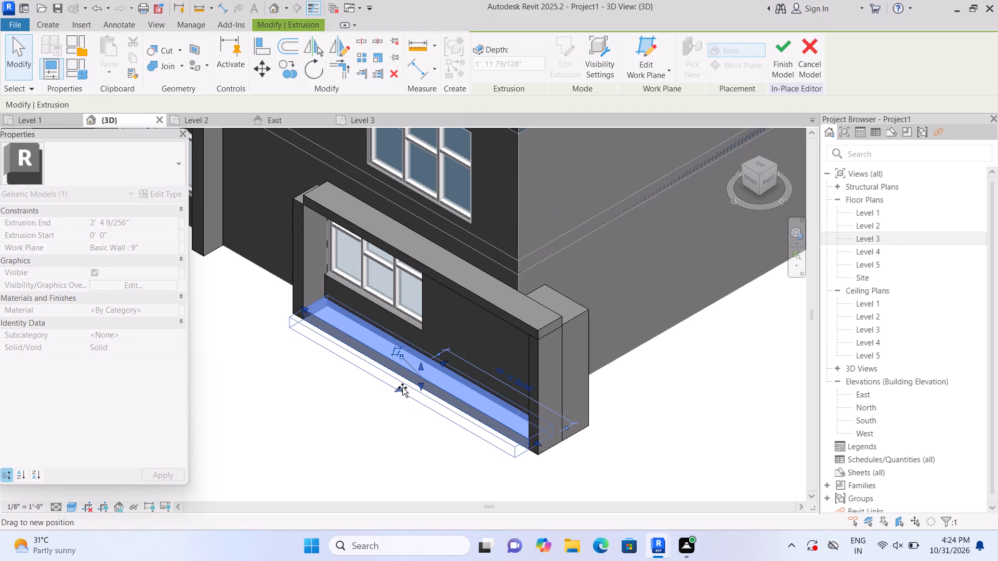
{"action": "left_click_drag", "start_coordinate": [402, 388], "coordinate": [403, 388]}
{"action": "left_click", "coordinate": [403, 388]}
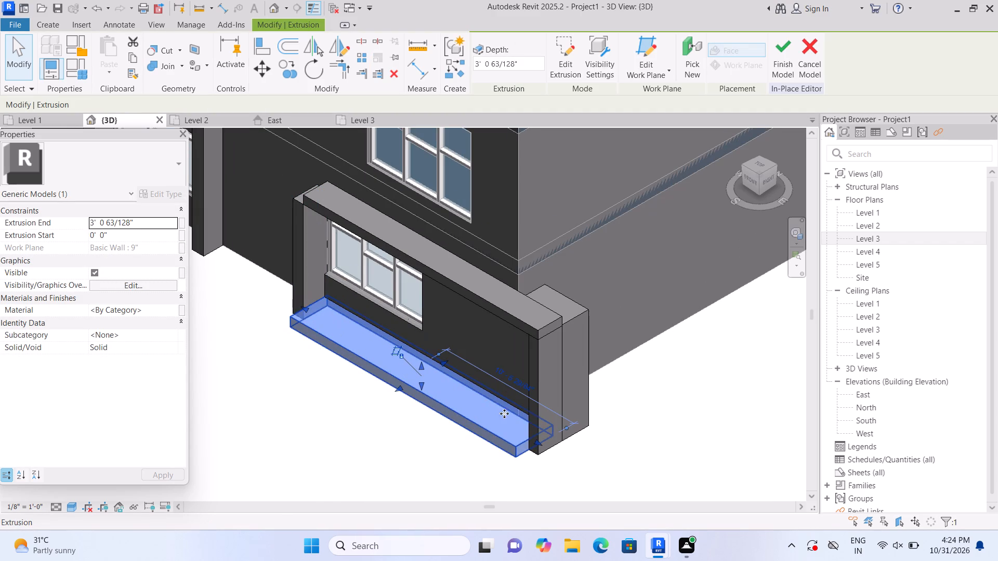
Stretch the frame's right post at the building corner outward, flush with the front face of the lower band.
{"action": "left_click", "coordinate": [543, 396]}
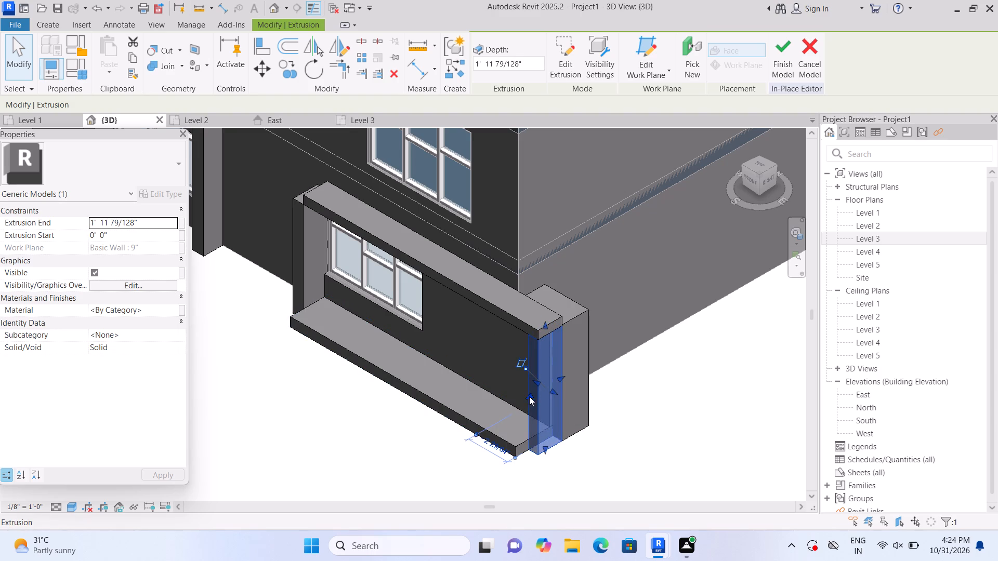
{"action": "left_click_drag", "start_coordinate": [529, 396], "coordinate": [522, 403]}
{"action": "left_click", "coordinate": [421, 456]}
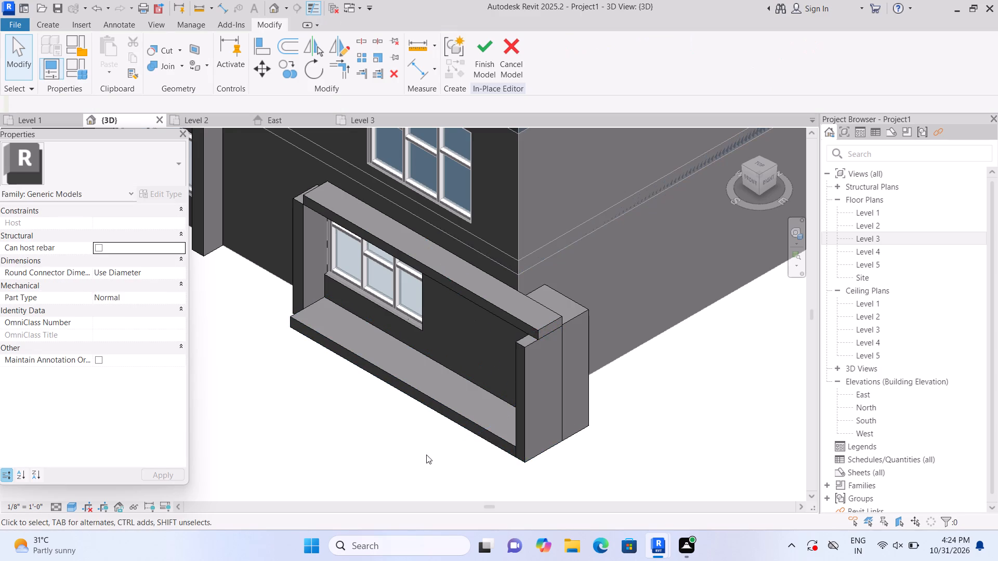
Stretch the left post of the corner ground-floor window frame outward, flush with the front face of the lower band.
{"action": "scroll", "coordinate": [427, 455], "scroll_direction": "down", "scroll_amount": 10}
{"action": "scroll", "coordinate": [362, 442], "scroll_direction": "up", "scroll_amount": 1}
{"action": "middle_click_drag", "start_coordinate": [367, 445], "coordinate": [471, 471]}
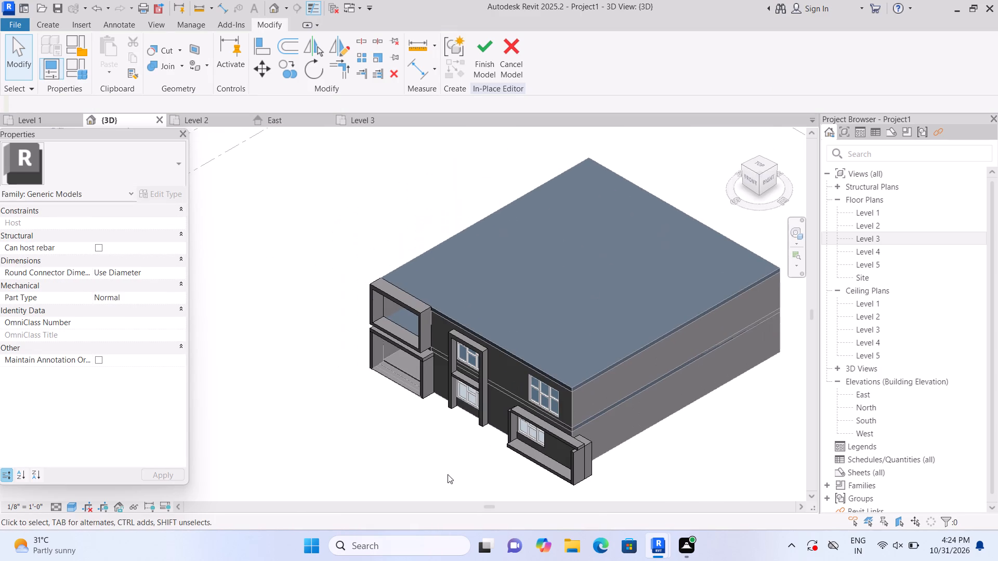
{"action": "middle_click_drag", "start_coordinate": [357, 444], "coordinate": [631, 495], "text": "shift"}
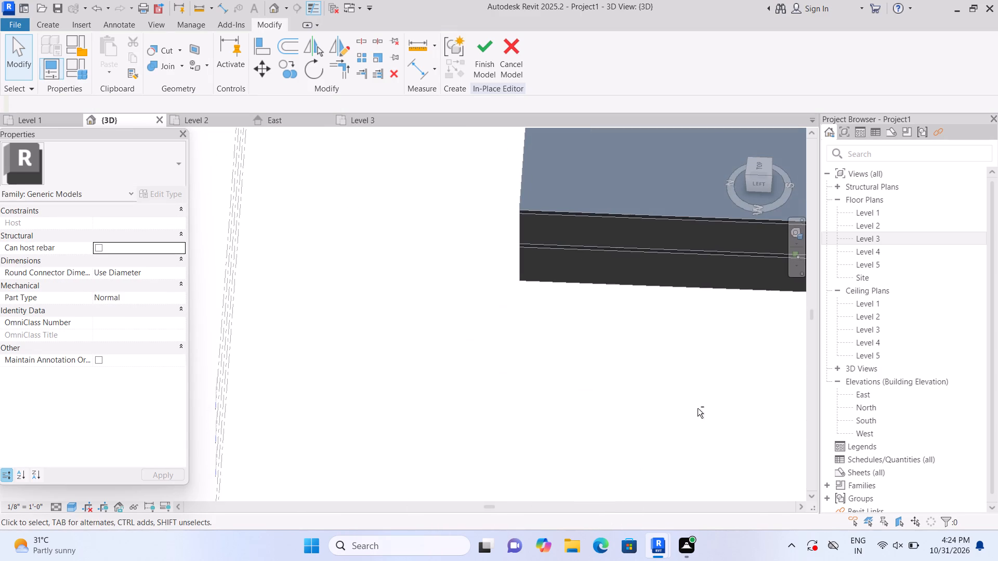
{"action": "middle_click_drag", "start_coordinate": [672, 426], "coordinate": [577, 443], "text": "shift"}
{"action": "scroll", "coordinate": [667, 412], "scroll_direction": "up", "scroll_amount": 1, "text": "shift"}
{"action": "middle_click_drag", "start_coordinate": [667, 412], "coordinate": [560, 426], "text": "shift"}
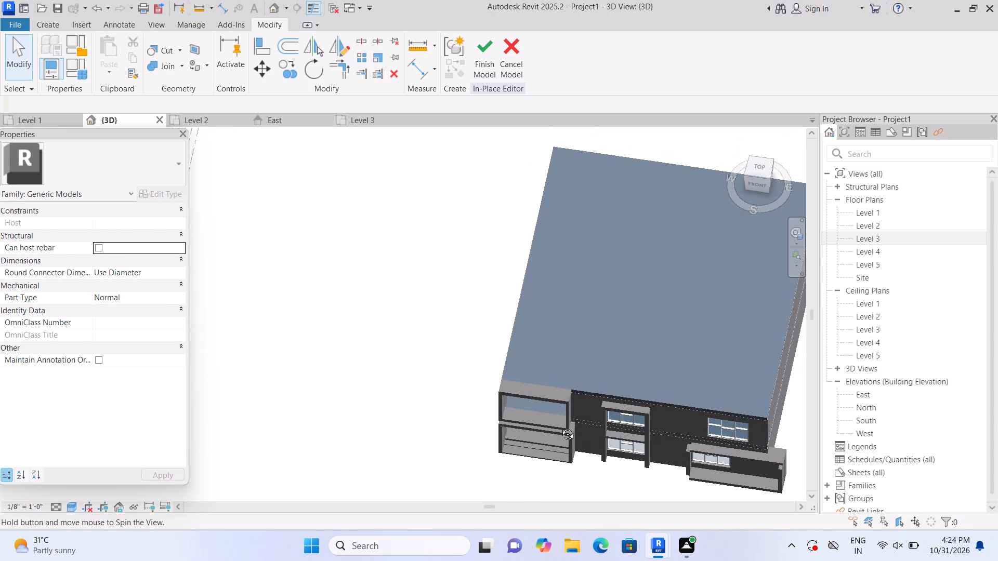
{"action": "middle_click_drag", "start_coordinate": [560, 426], "coordinate": [657, 423], "text": "shift"}
{"action": "scroll", "coordinate": [661, 419], "scroll_direction": "up", "scroll_amount": 1}
{"action": "middle_click_drag", "start_coordinate": [649, 420], "coordinate": [394, 438]}
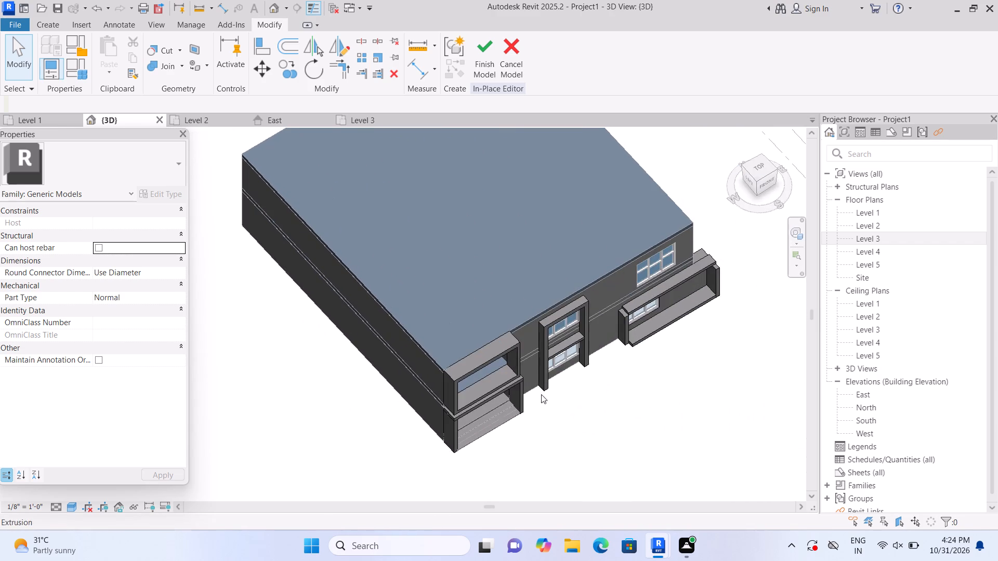
{"action": "scroll", "coordinate": [577, 368], "scroll_direction": "up", "scroll_amount": 10}
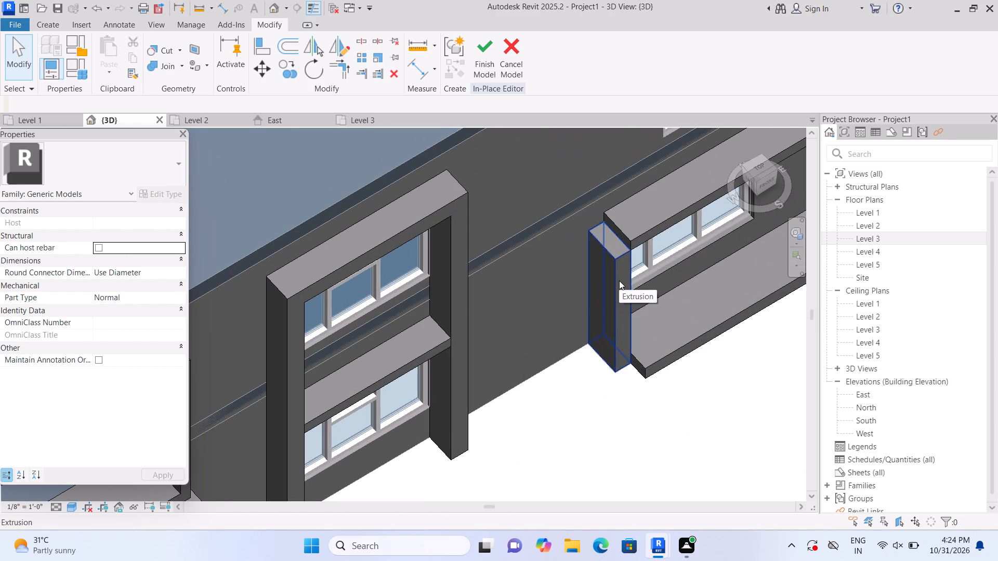
{"action": "left_click", "coordinate": [619, 280]}
{"action": "left_click_drag", "start_coordinate": [625, 312], "coordinate": [637, 322]}
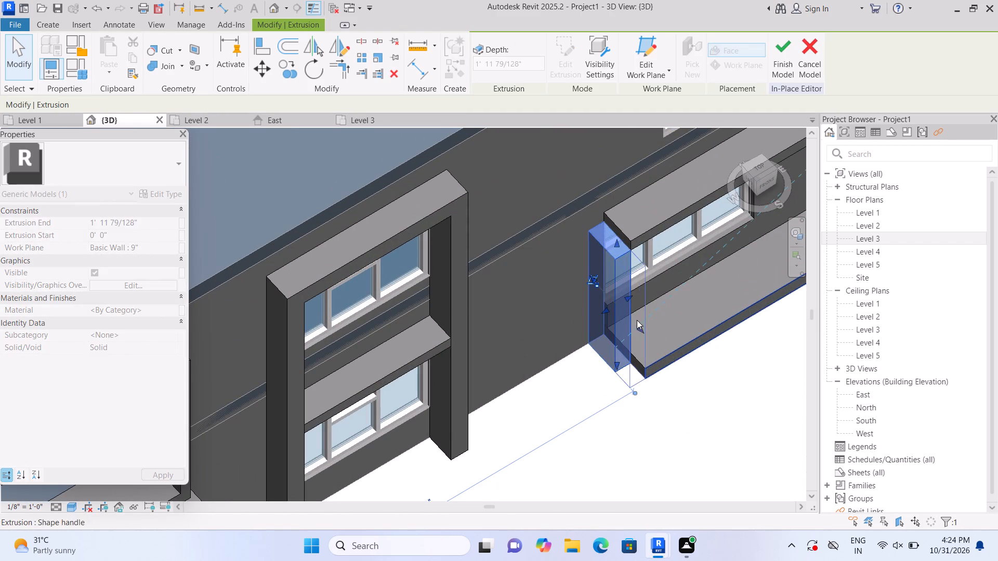
{"action": "left_click", "coordinate": [678, 456]}
Extend the left end of the corner window frame's top band sideways to the outer face of the left post.
{"action": "scroll", "coordinate": [675, 447], "scroll_direction": "down", "scroll_amount": 4}
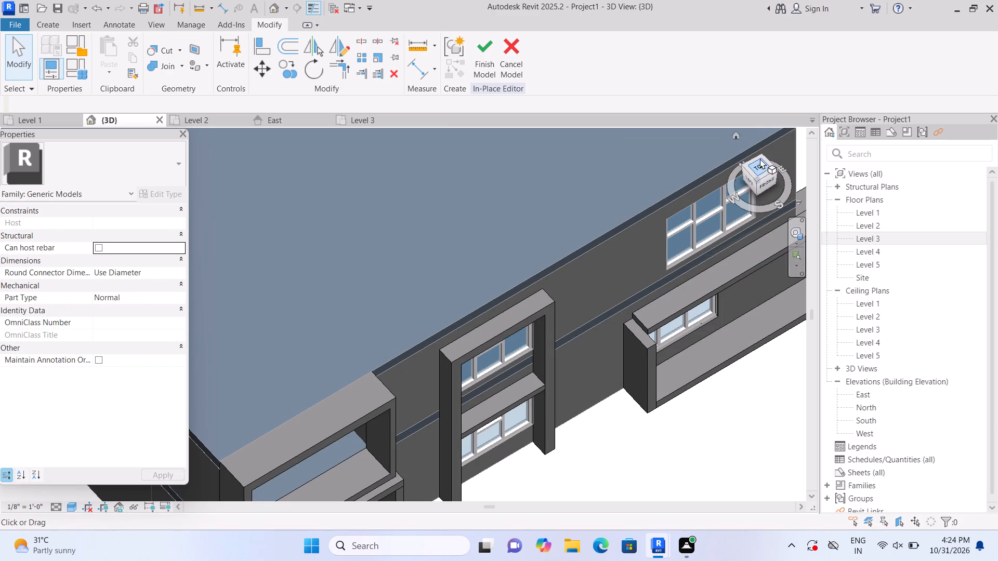
{"action": "double_click", "coordinate": [734, 132]}
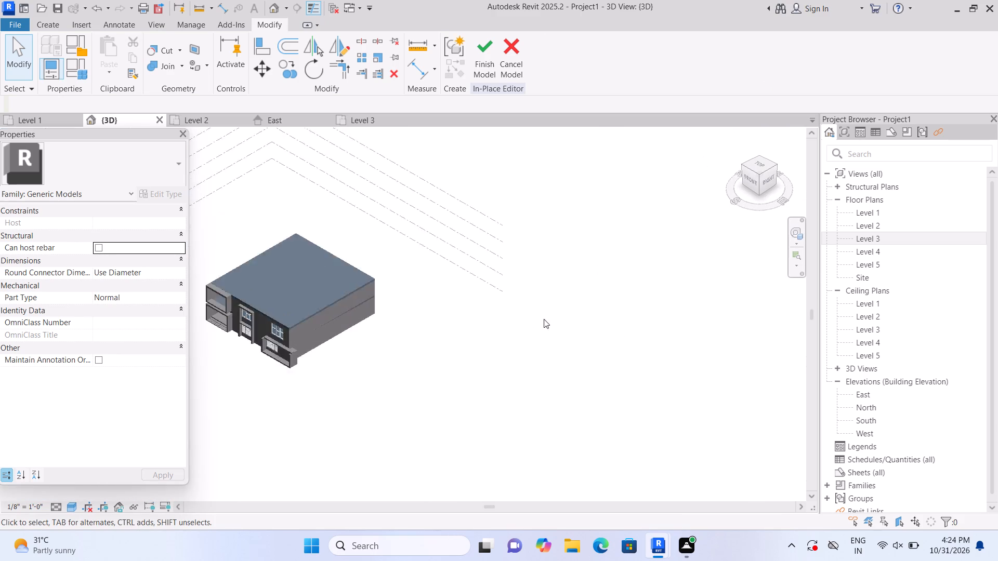
{"action": "scroll", "coordinate": [378, 395], "scroll_direction": "up", "scroll_amount": 7}
{"action": "middle_click_drag", "start_coordinate": [478, 405], "coordinate": [535, 376]}
{"action": "scroll", "coordinate": [477, 384], "scroll_direction": "up", "scroll_amount": 4}
{"action": "middle_click_drag", "start_coordinate": [495, 392], "coordinate": [534, 309]}
{"action": "scroll", "coordinate": [520, 318], "scroll_direction": "up", "scroll_amount": 2}
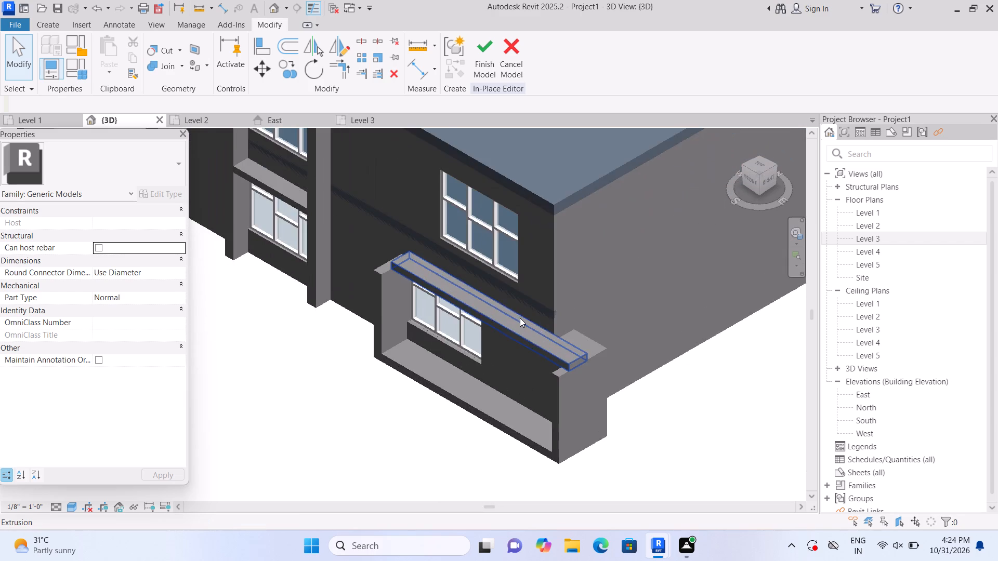
{"action": "scroll", "coordinate": [520, 318], "scroll_direction": "up", "scroll_amount": 1}
{"action": "left_click", "coordinate": [519, 321]}
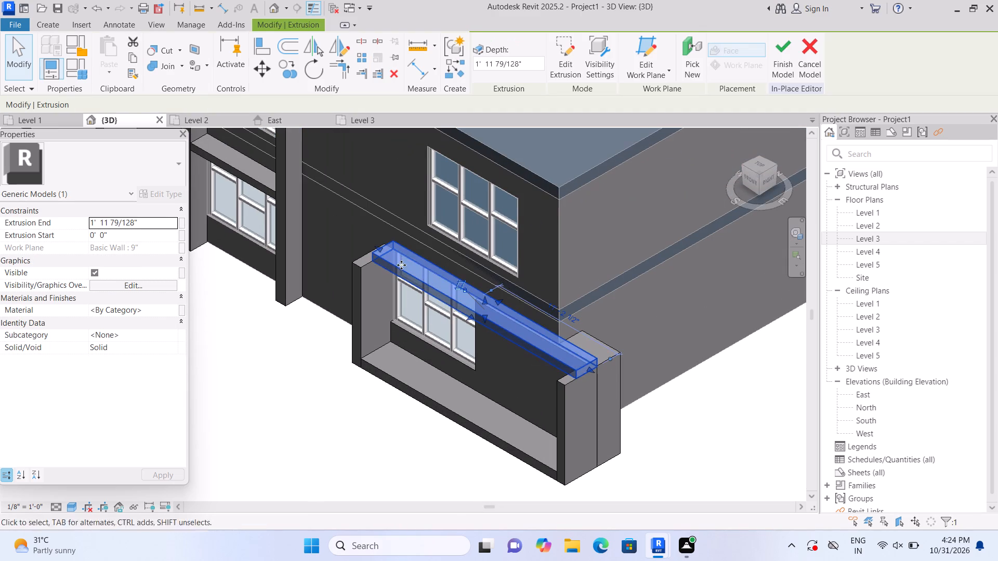
{"action": "left_click", "coordinate": [377, 247]}
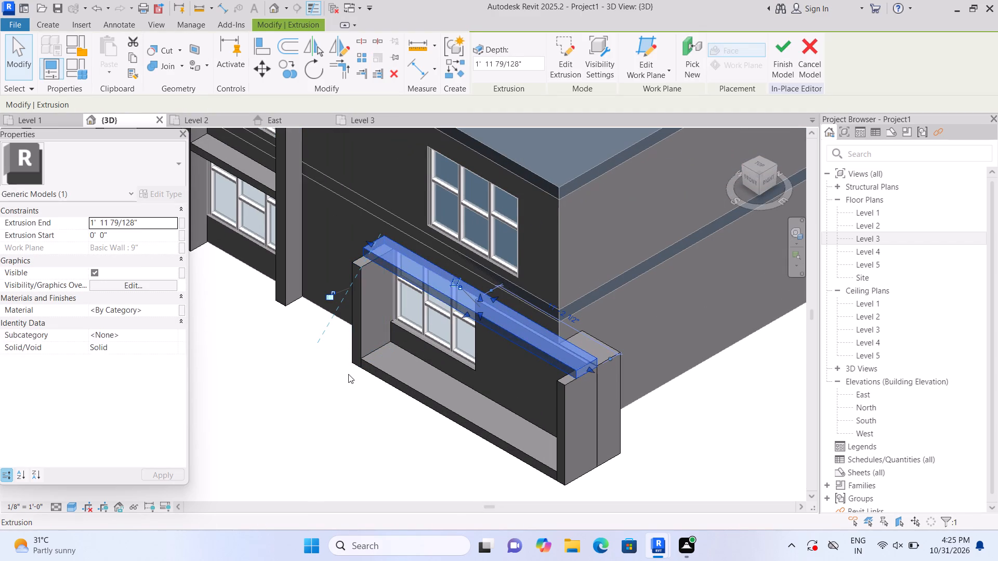
{"action": "left_click", "coordinate": [347, 376]}
Stretch the corner window frame's top band outward to a depth of about 3' 1 1/2", flush with the posts.
{"action": "left_click", "coordinate": [494, 316]}
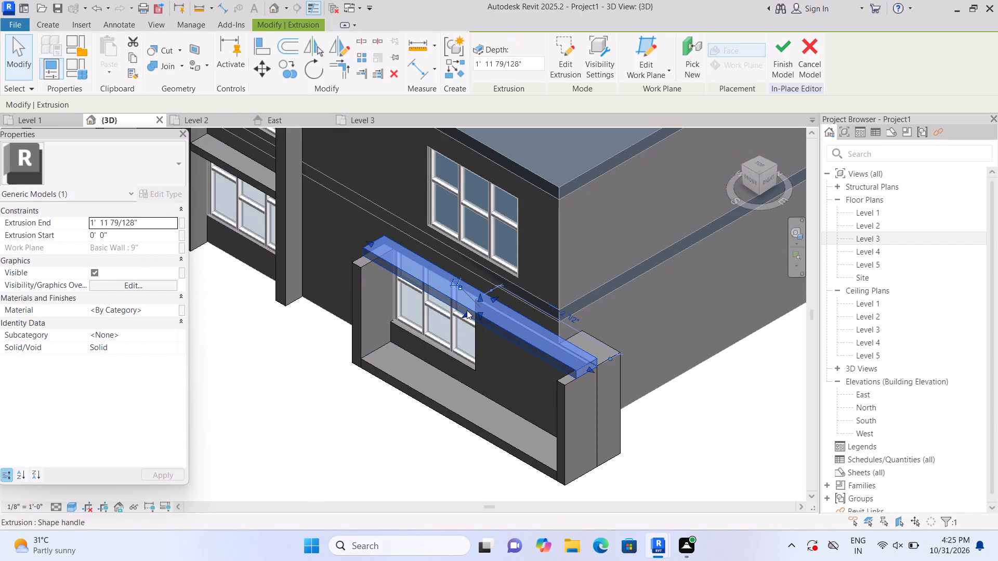
{"action": "left_click_drag", "start_coordinate": [467, 310], "coordinate": [459, 315]}
{"action": "double_click", "coordinate": [378, 446]}
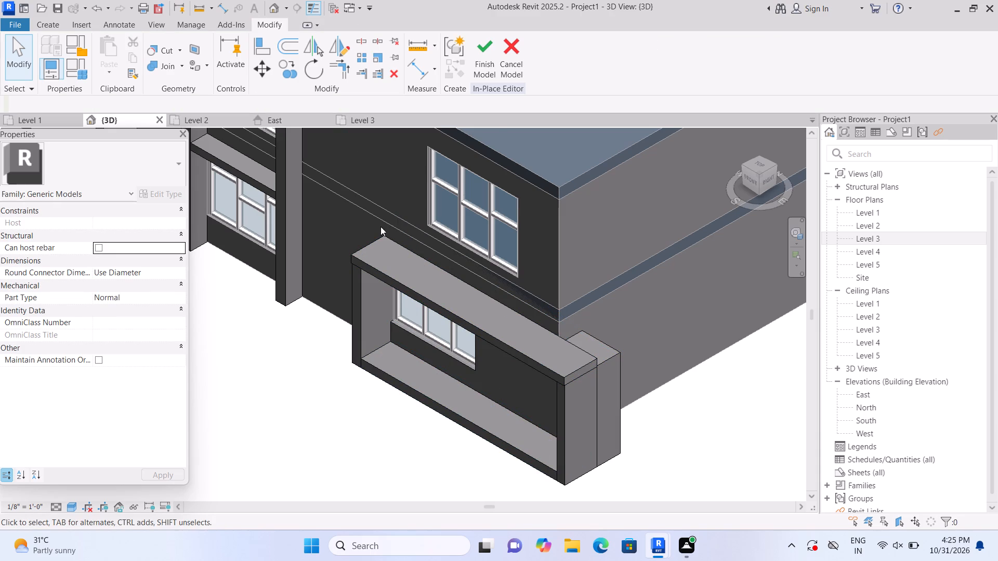
{"action": "scroll", "coordinate": [382, 264], "scroll_direction": "up", "scroll_amount": 5}
{"action": "scroll", "coordinate": [291, 369], "scroll_direction": "down", "scroll_amount": 4}
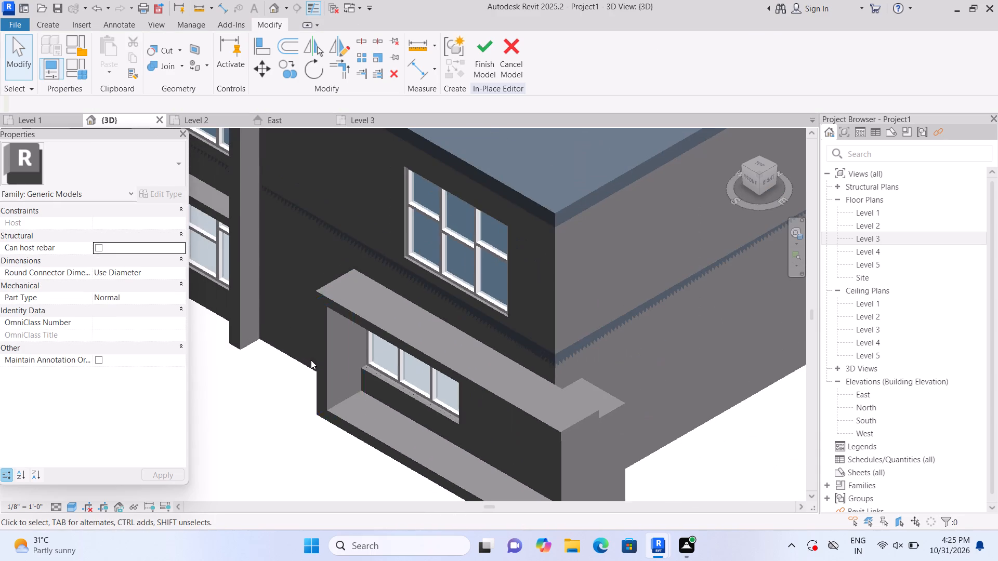
{"action": "left_click", "coordinate": [461, 367]}
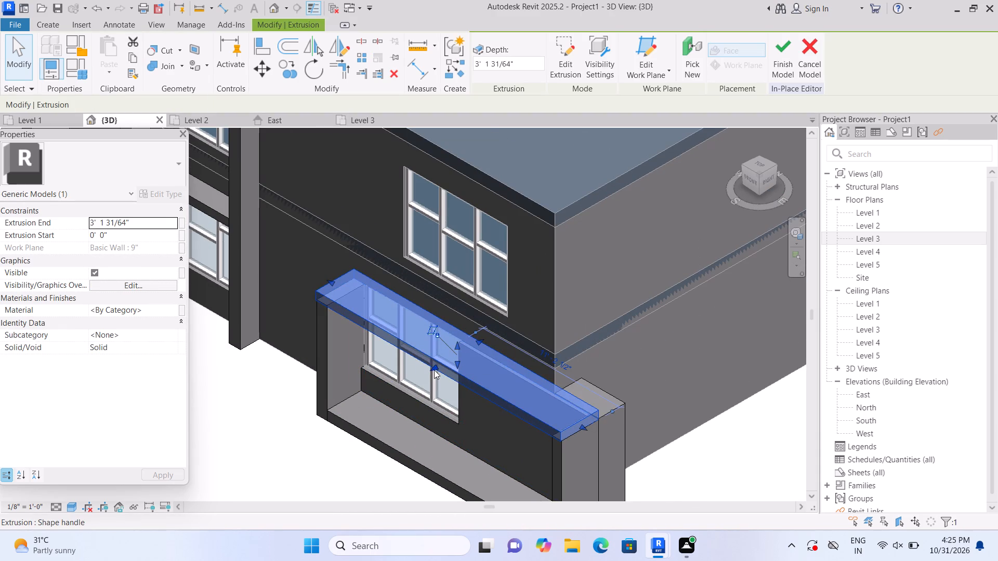
{"action": "left_click_drag", "start_coordinate": [433, 368], "coordinate": [437, 362]}
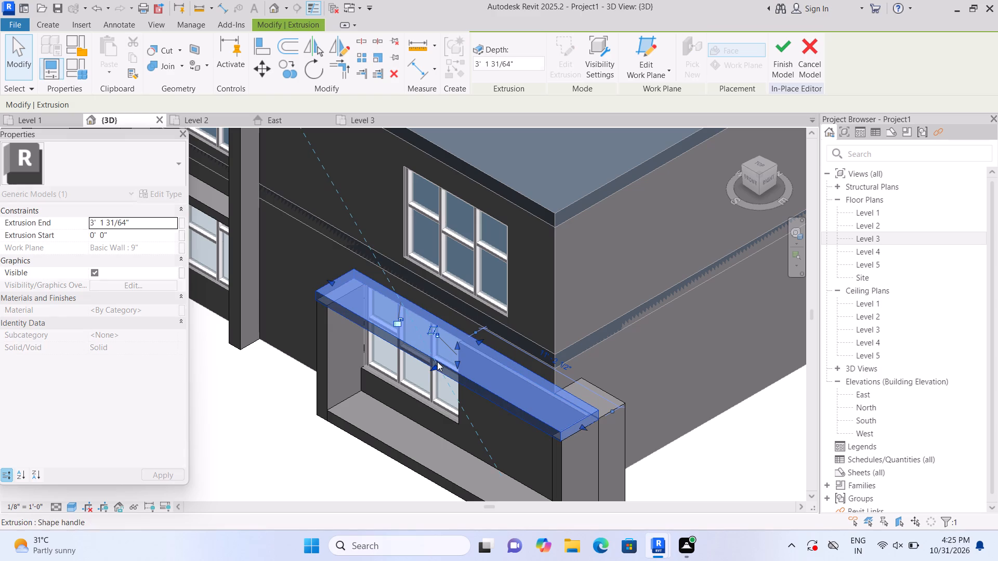
{"action": "left_click", "coordinate": [363, 466]}
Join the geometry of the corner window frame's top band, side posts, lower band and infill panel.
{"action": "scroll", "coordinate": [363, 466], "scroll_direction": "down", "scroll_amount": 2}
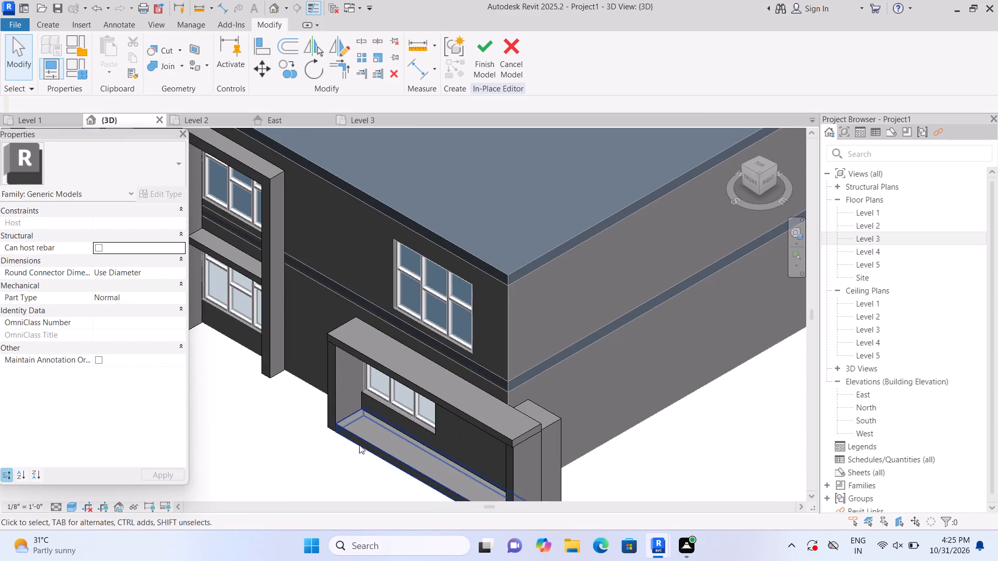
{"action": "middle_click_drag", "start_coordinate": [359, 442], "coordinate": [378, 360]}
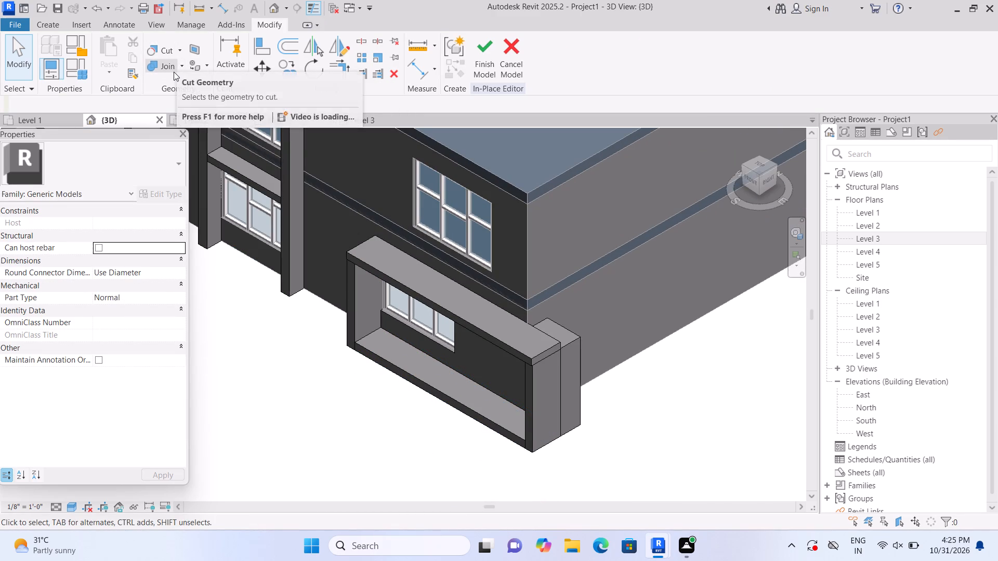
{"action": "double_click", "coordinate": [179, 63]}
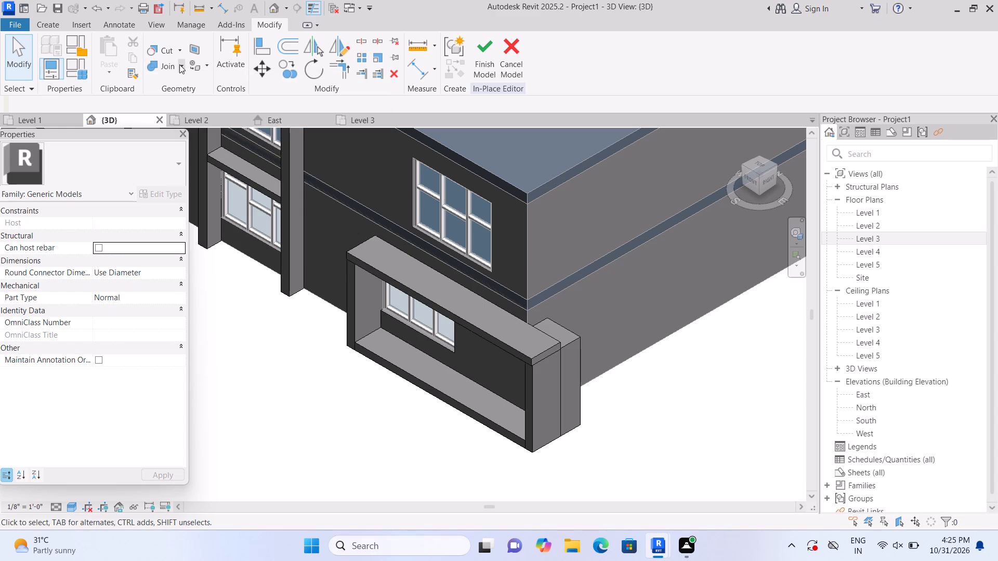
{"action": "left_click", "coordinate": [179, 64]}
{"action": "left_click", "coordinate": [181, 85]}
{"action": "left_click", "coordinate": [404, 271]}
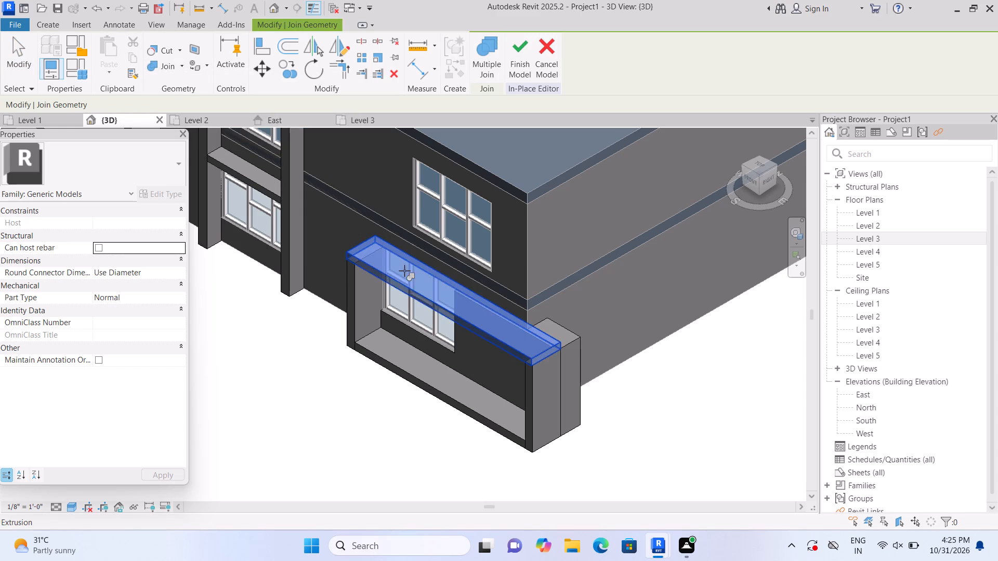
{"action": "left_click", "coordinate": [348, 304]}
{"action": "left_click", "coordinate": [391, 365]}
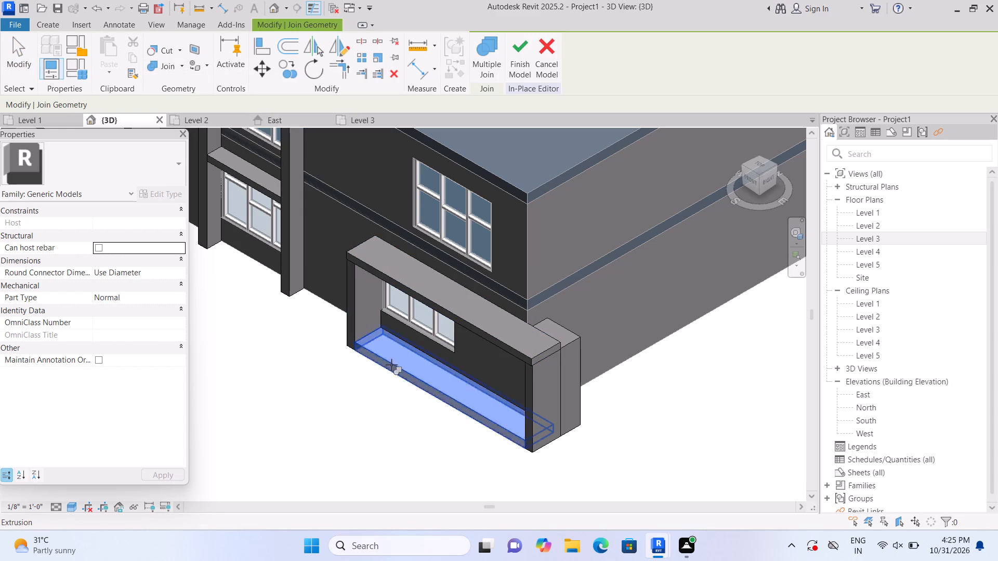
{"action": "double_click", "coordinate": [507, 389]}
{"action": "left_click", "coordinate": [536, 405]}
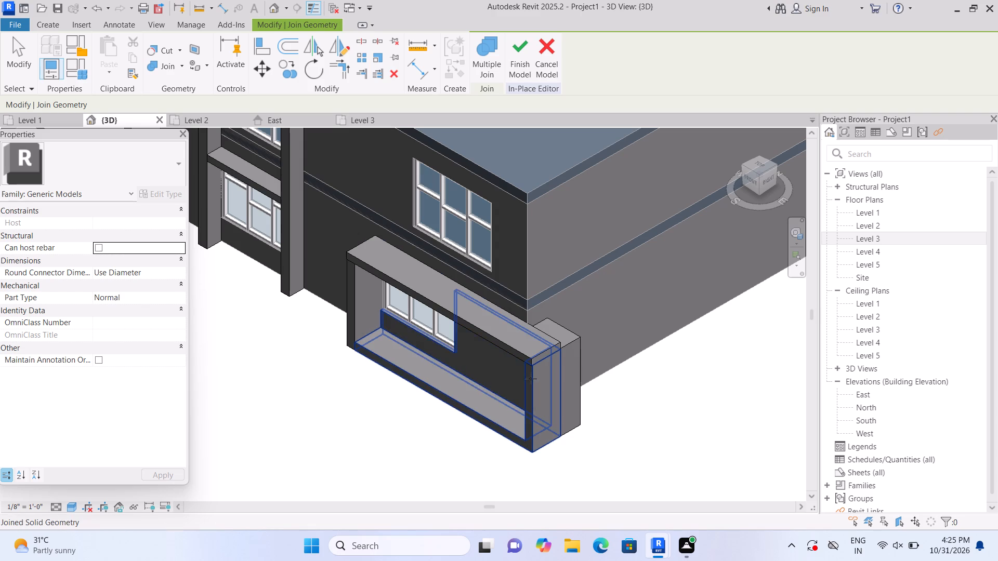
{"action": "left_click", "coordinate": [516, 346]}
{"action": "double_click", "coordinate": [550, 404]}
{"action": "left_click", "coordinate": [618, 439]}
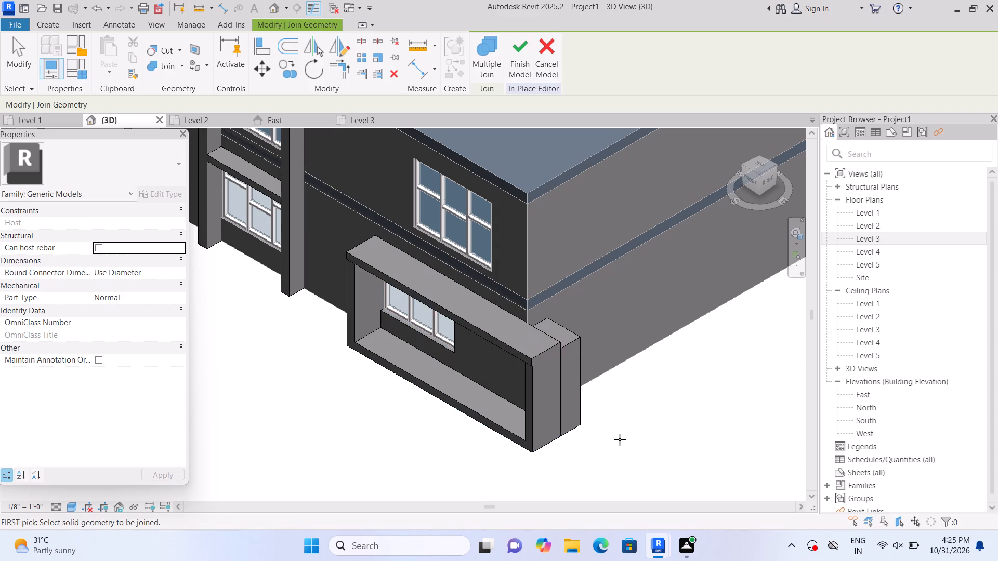
Unjoin the geometry of the corner window frame's right post, working from the front view.
{"action": "scroll", "coordinate": [596, 462], "scroll_direction": "up", "scroll_amount": 3}
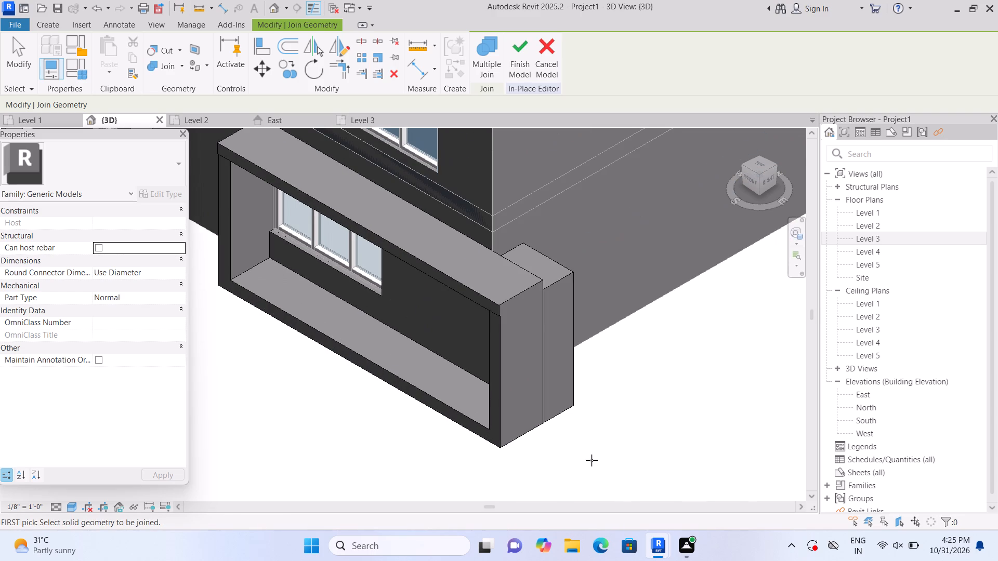
{"action": "left_click", "coordinate": [755, 179]}
{"action": "scroll", "coordinate": [342, 383], "scroll_direction": "up", "scroll_amount": 1}
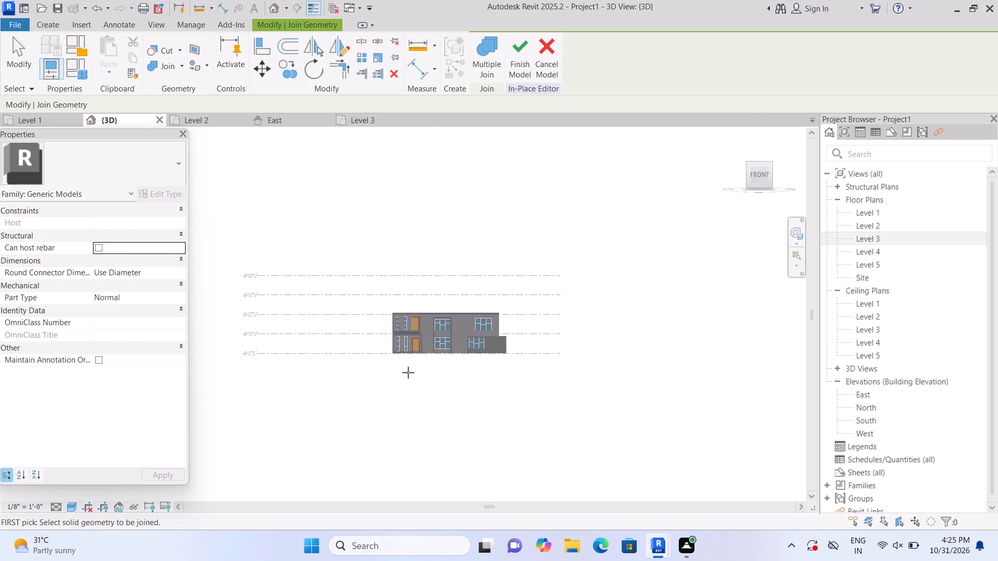
{"action": "scroll", "coordinate": [418, 372], "scroll_direction": "up", "scroll_amount": 14}
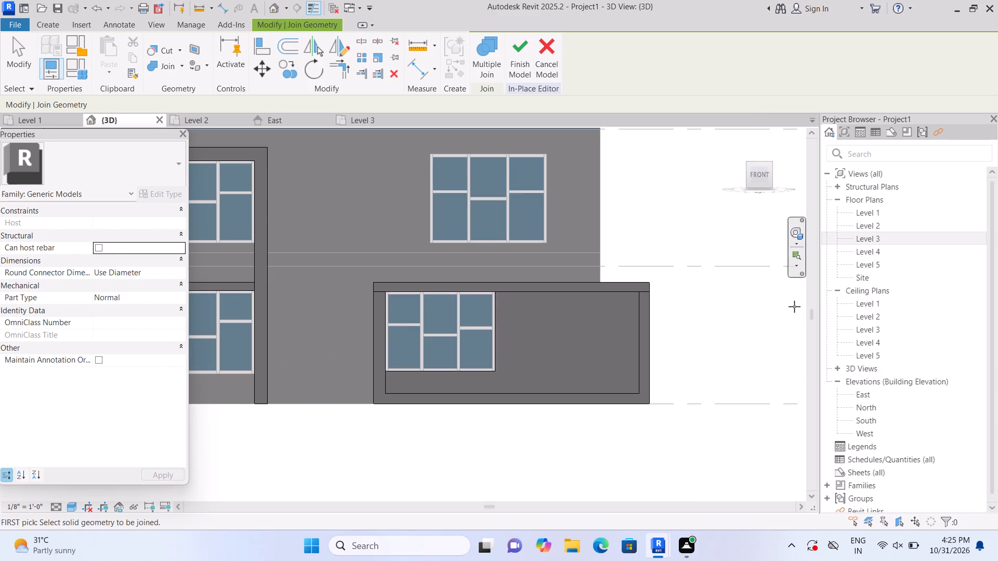
{"action": "scroll", "coordinate": [700, 331], "scroll_direction": "up", "scroll_amount": 2}
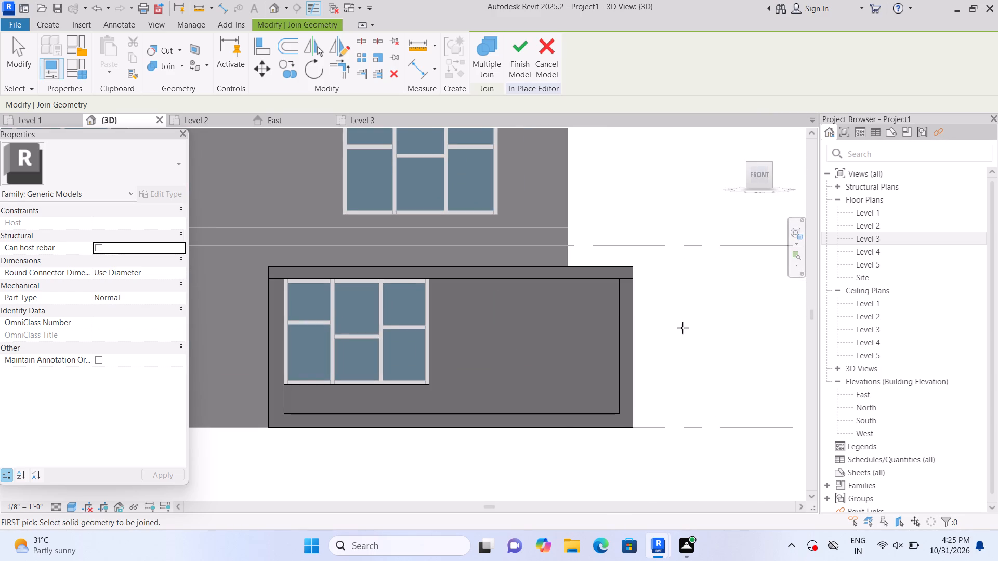
{"action": "left_click", "coordinate": [182, 62]}
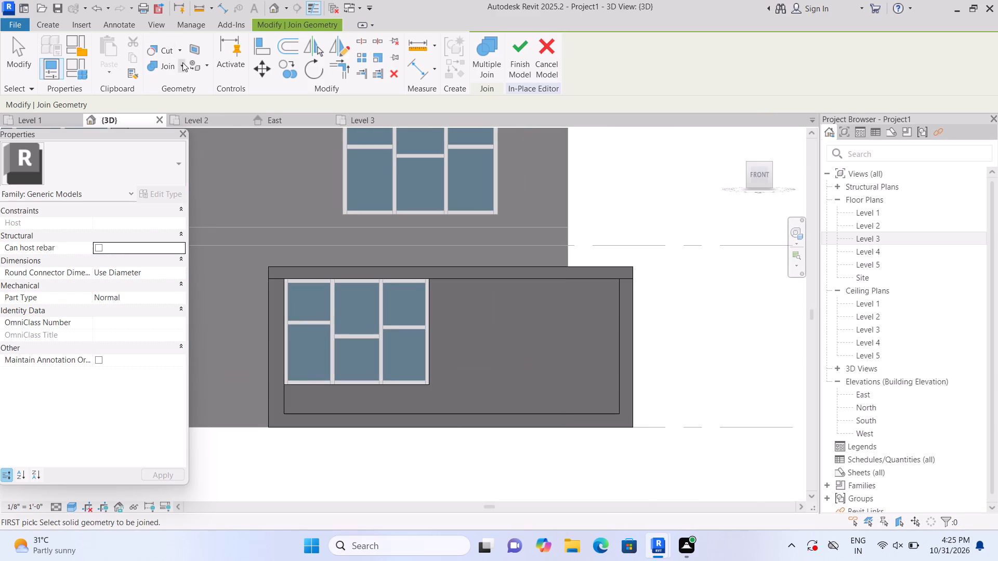
{"action": "left_click", "coordinate": [185, 83]}
{"action": "left_click", "coordinate": [179, 65]}
{"action": "left_click", "coordinate": [181, 108]}
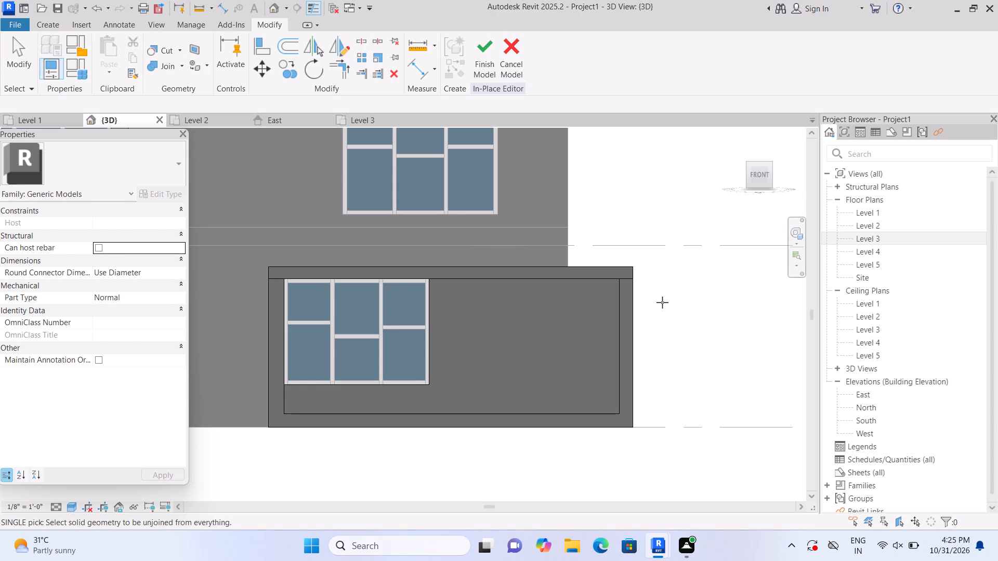
{"action": "left_click", "coordinate": [630, 294]}
{"action": "key", "text": "Escape"}
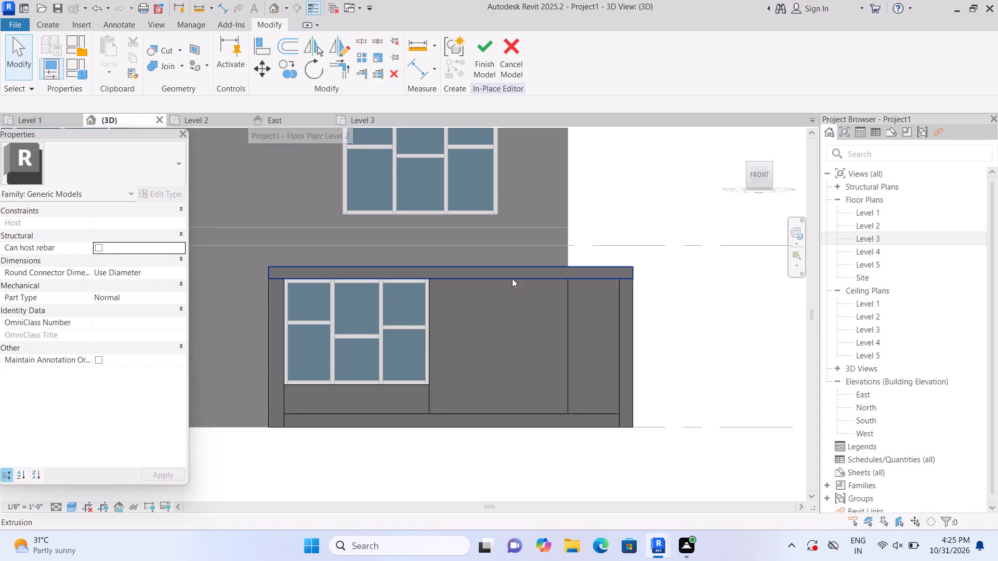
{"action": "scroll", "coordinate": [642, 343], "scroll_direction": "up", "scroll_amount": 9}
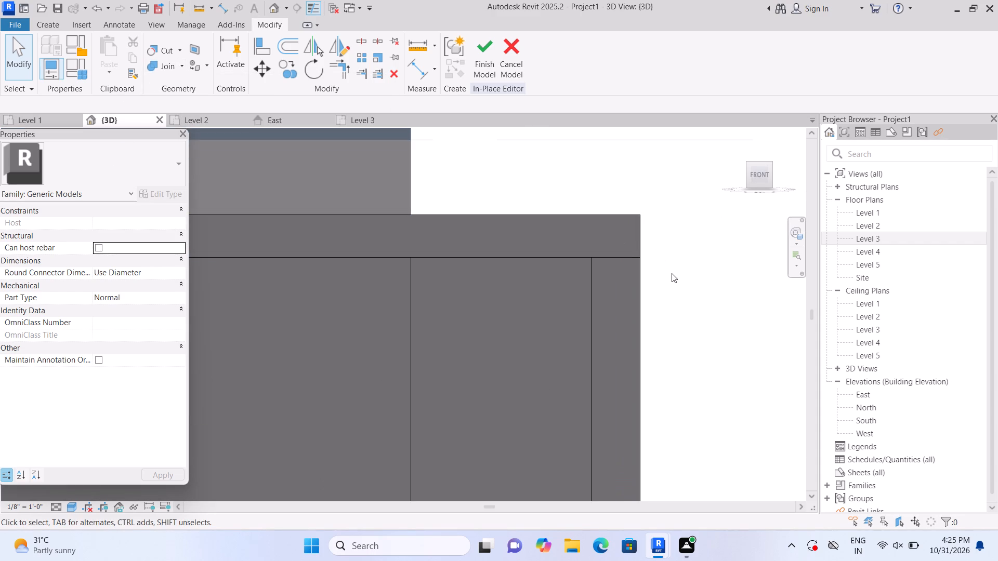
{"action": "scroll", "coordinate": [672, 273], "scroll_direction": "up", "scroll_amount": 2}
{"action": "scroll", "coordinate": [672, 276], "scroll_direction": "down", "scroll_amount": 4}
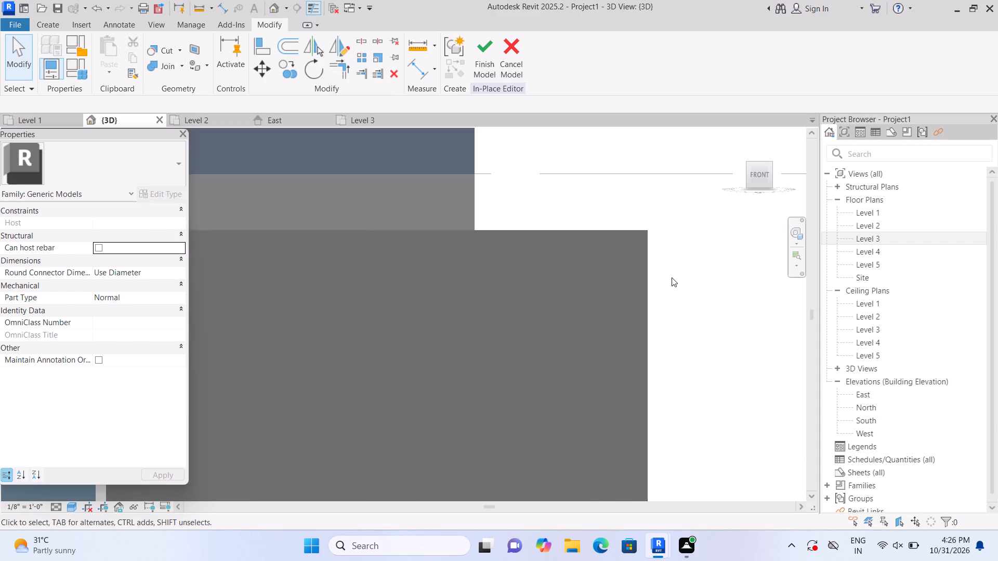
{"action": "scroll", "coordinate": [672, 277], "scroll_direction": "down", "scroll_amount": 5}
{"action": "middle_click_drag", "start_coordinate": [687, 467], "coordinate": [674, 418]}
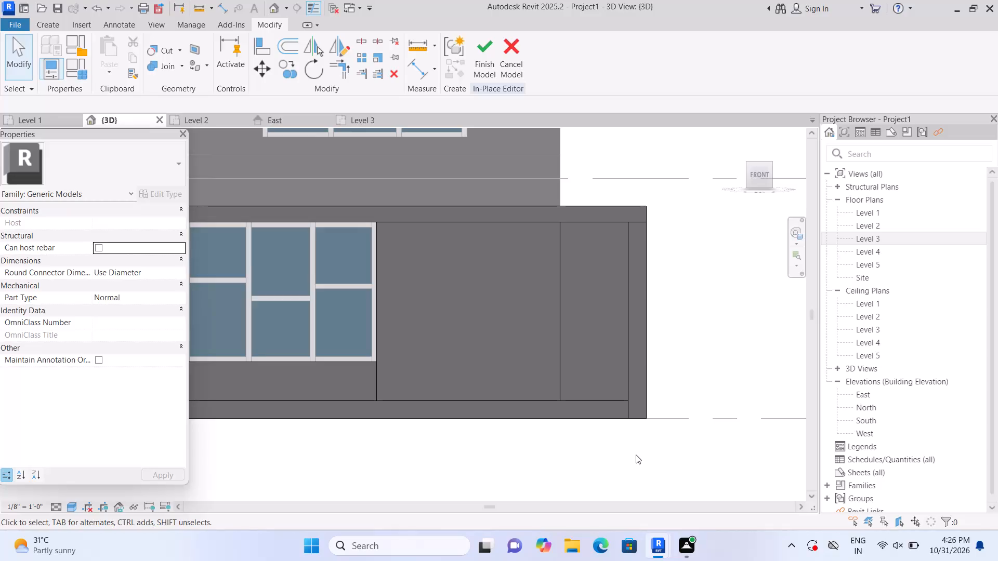
Stretch the corner window frame's right post outward to a depth of about 3' 1 1/2".
{"action": "scroll", "coordinate": [635, 424], "scroll_direction": "up", "scroll_amount": 3}
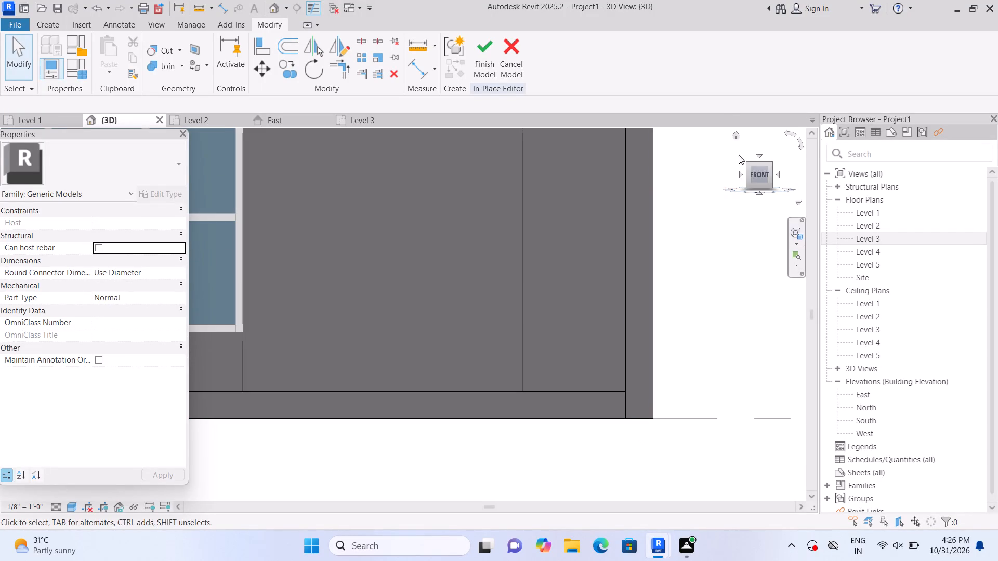
{"action": "left_click", "coordinate": [736, 135]}
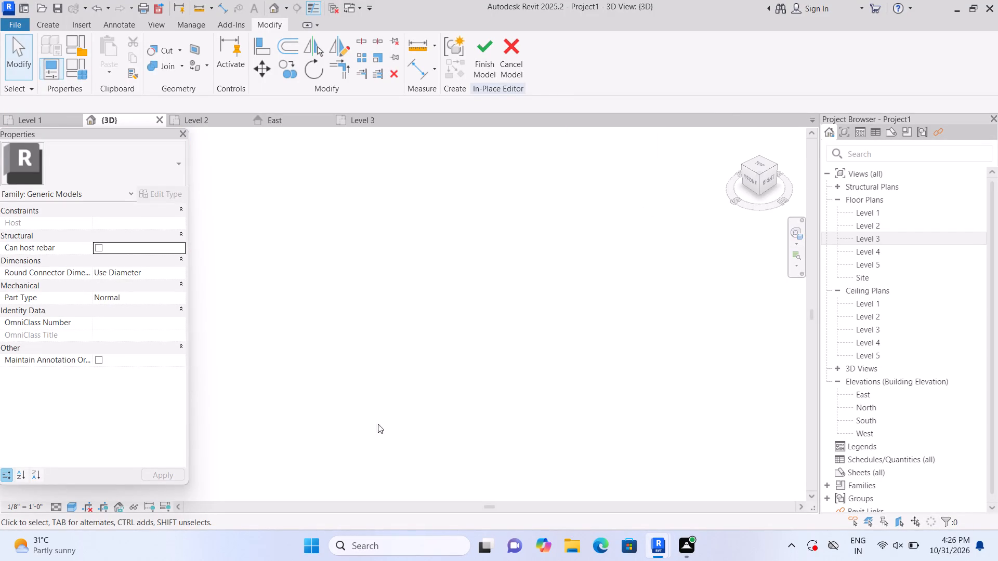
{"action": "scroll", "coordinate": [126, 503], "scroll_direction": "up", "scroll_amount": 1}
{"action": "scroll", "coordinate": [383, 500], "scroll_direction": "up", "scroll_amount": 5}
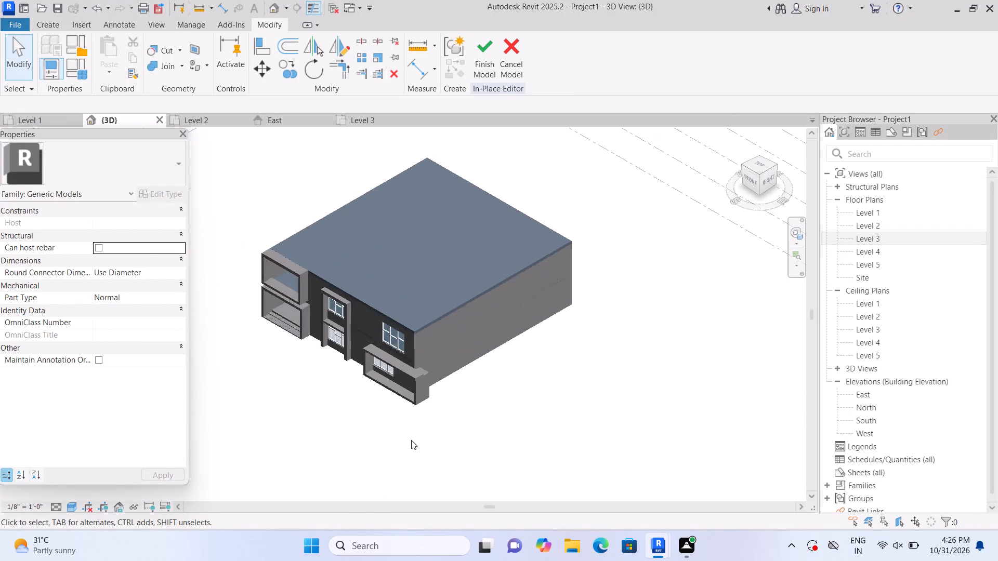
{"action": "scroll", "coordinate": [411, 440], "scroll_direction": "up", "scroll_amount": 15}
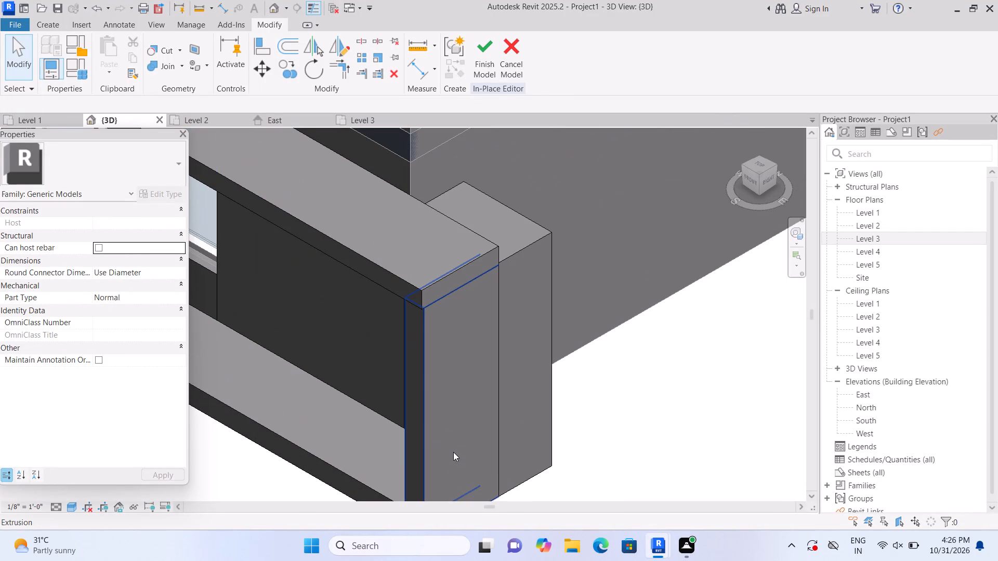
{"action": "scroll", "coordinate": [437, 307], "scroll_direction": "up", "scroll_amount": 4}
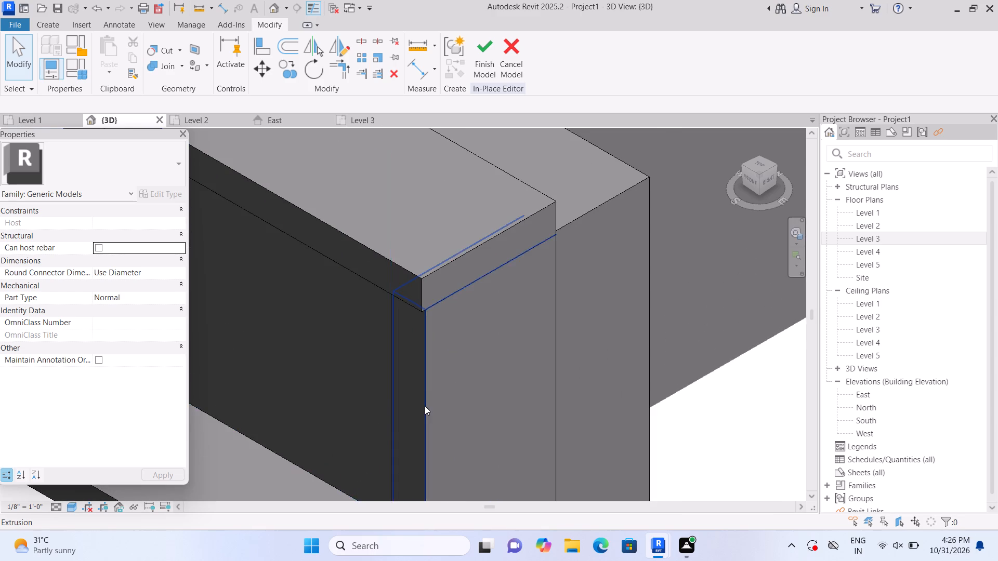
{"action": "scroll", "coordinate": [425, 406], "scroll_direction": "up", "scroll_amount": 1}
{"action": "middle_click_drag", "start_coordinate": [425, 406], "coordinate": [427, 313]}
{"action": "scroll", "coordinate": [432, 313], "scroll_direction": "down", "scroll_amount": 6}
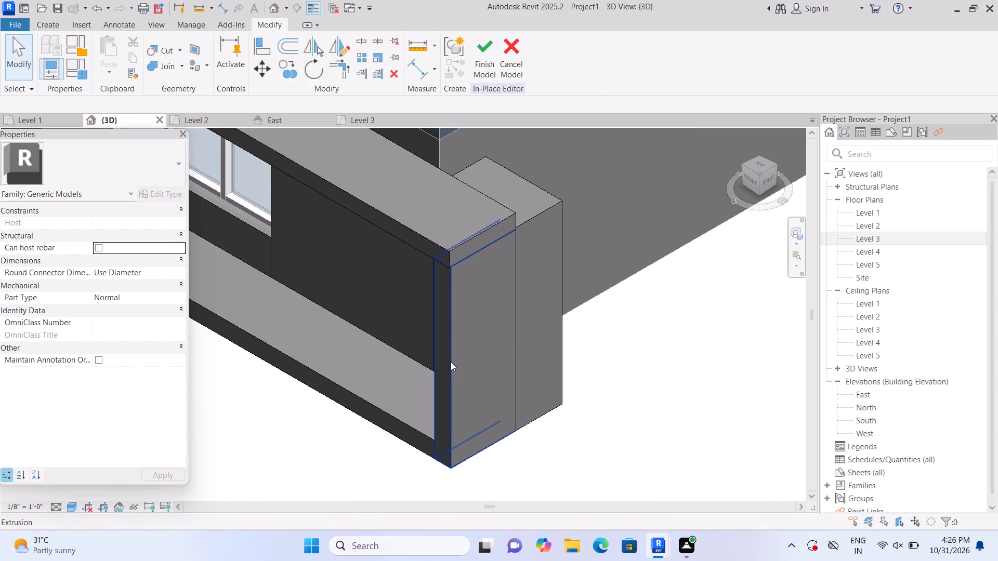
{"action": "middle_click_drag", "start_coordinate": [539, 487], "coordinate": [585, 458]}
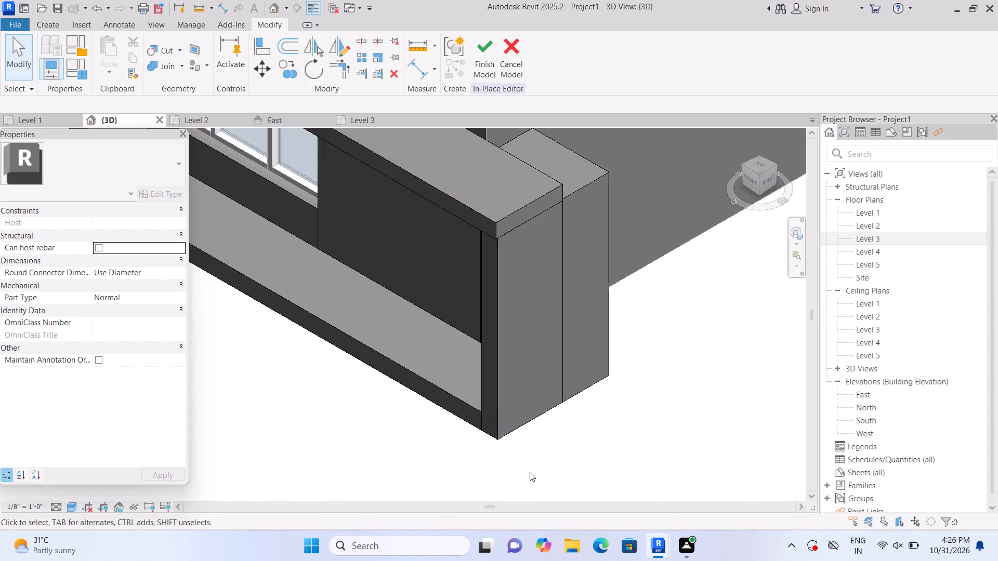
{"action": "scroll", "coordinate": [530, 472], "scroll_direction": "up", "scroll_amount": 3}
{"action": "scroll", "coordinate": [521, 421], "scroll_direction": "down", "scroll_amount": 9}
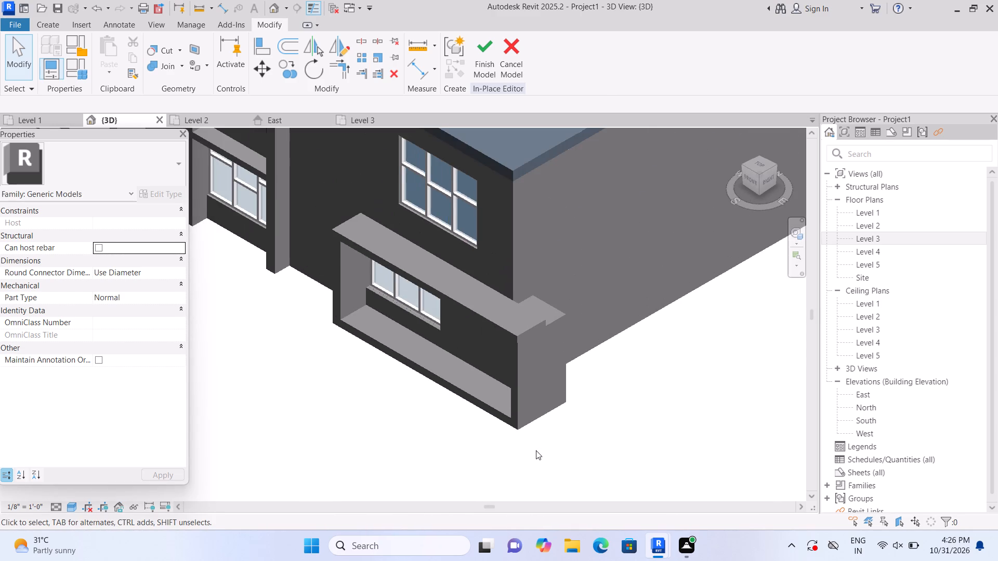
{"action": "scroll", "coordinate": [564, 466], "scroll_direction": "up", "scroll_amount": 5}
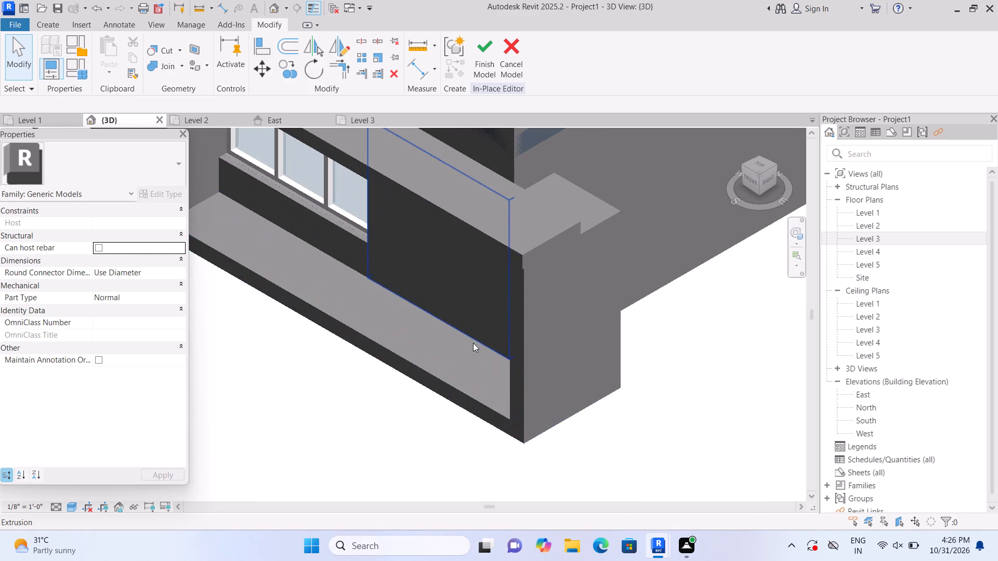
{"action": "left_click", "coordinate": [547, 352]}
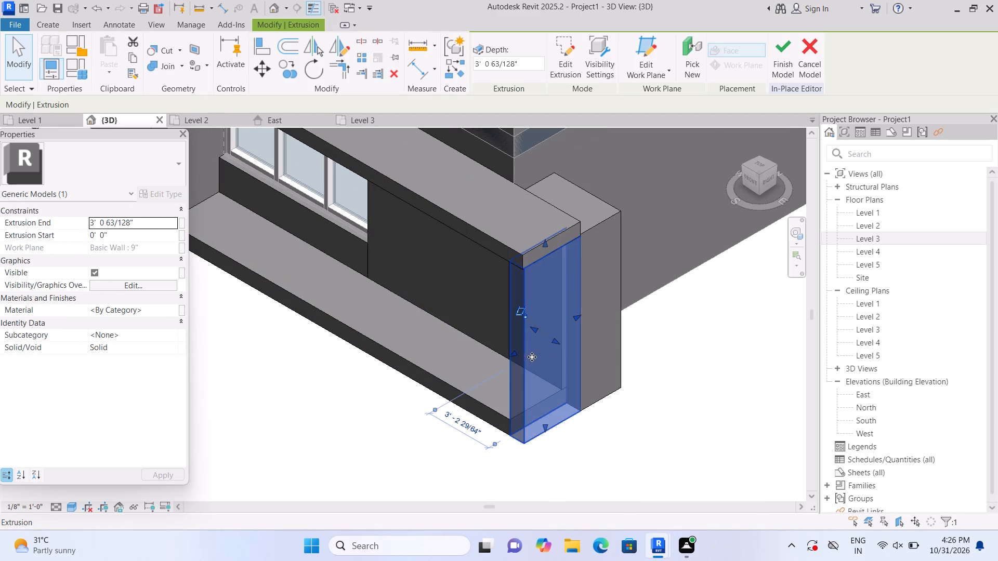
{"action": "left_click", "coordinate": [515, 353]}
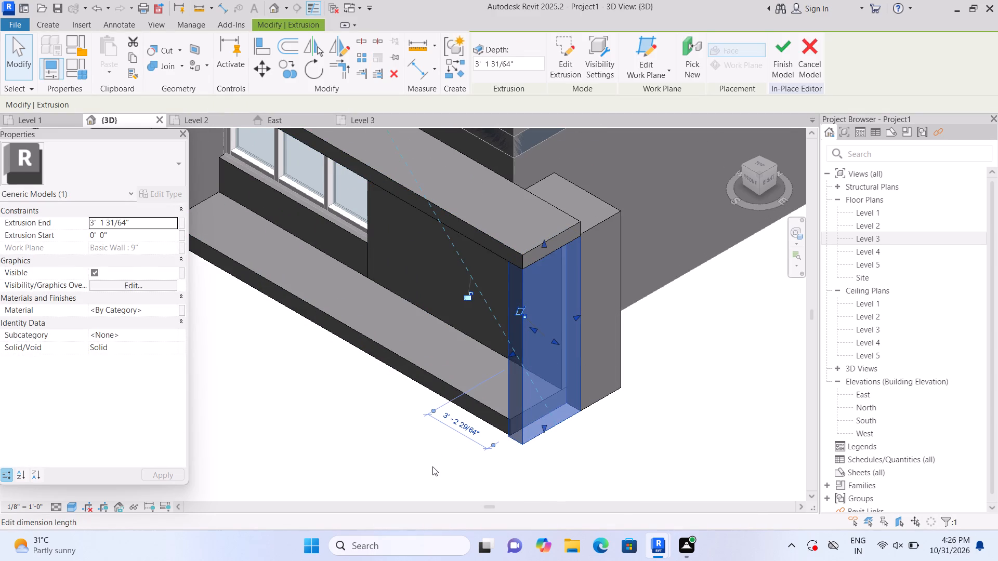
{"action": "left_click", "coordinate": [429, 464]}
{"action": "scroll", "coordinate": [431, 465], "scroll_direction": "down", "scroll_amount": 3}
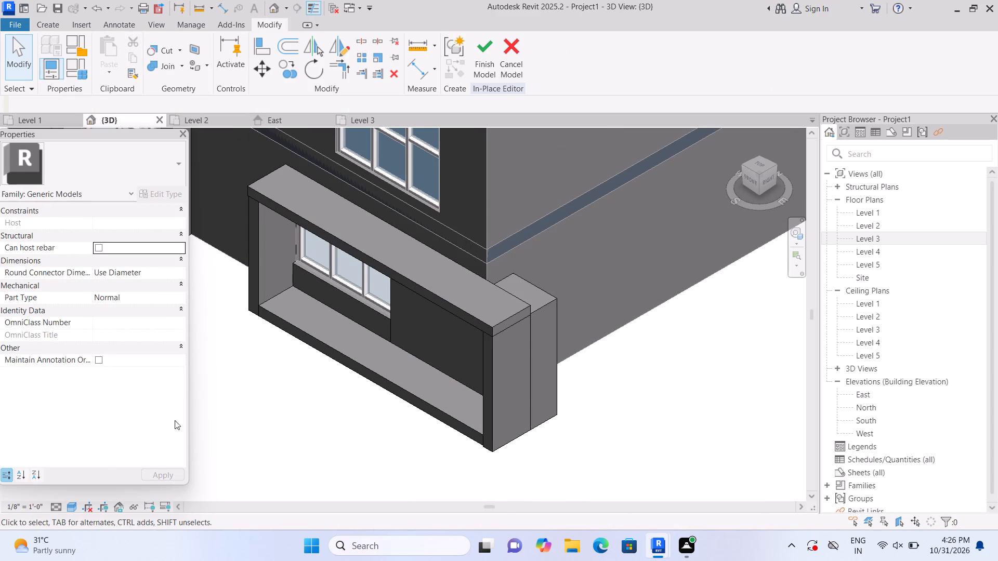
Join the infill panel beside the corner window to the panel at its right and to the panel below the window.
{"action": "left_click", "coordinate": [754, 177]}
{"action": "scroll", "coordinate": [409, 338], "scroll_direction": "up", "scroll_amount": 1}
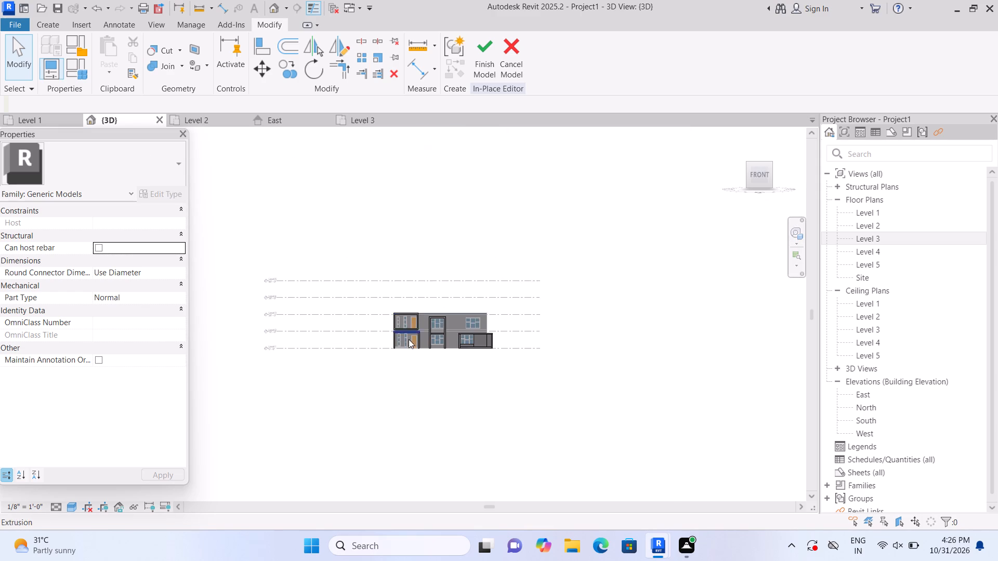
{"action": "scroll", "coordinate": [409, 339], "scroll_direction": "up", "scroll_amount": 2}
{"action": "scroll", "coordinate": [495, 330], "scroll_direction": "up", "scroll_amount": 11}
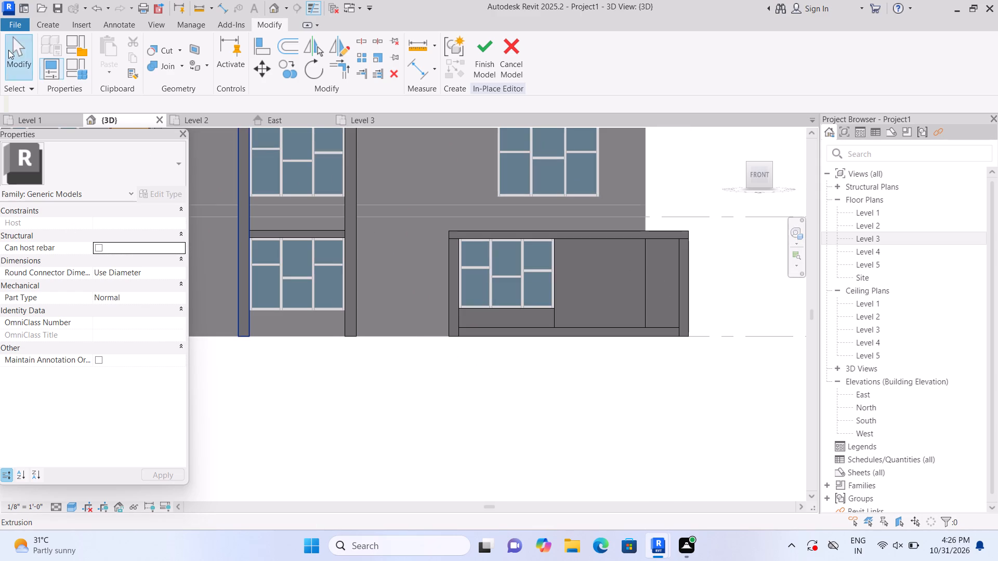
{"action": "left_click", "coordinate": [181, 65]}
{"action": "left_click", "coordinate": [199, 94]}
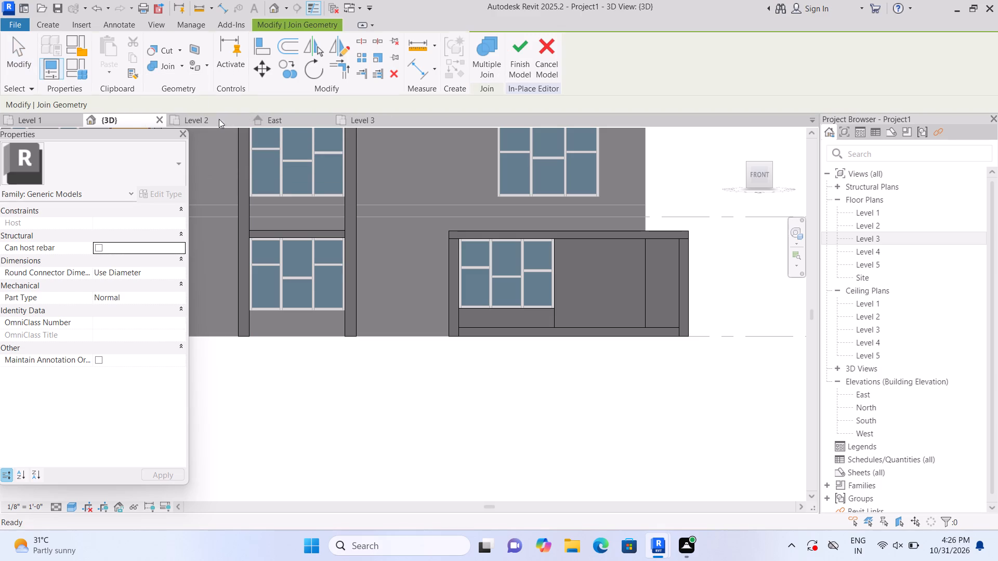
{"action": "left_click", "coordinate": [567, 297]}
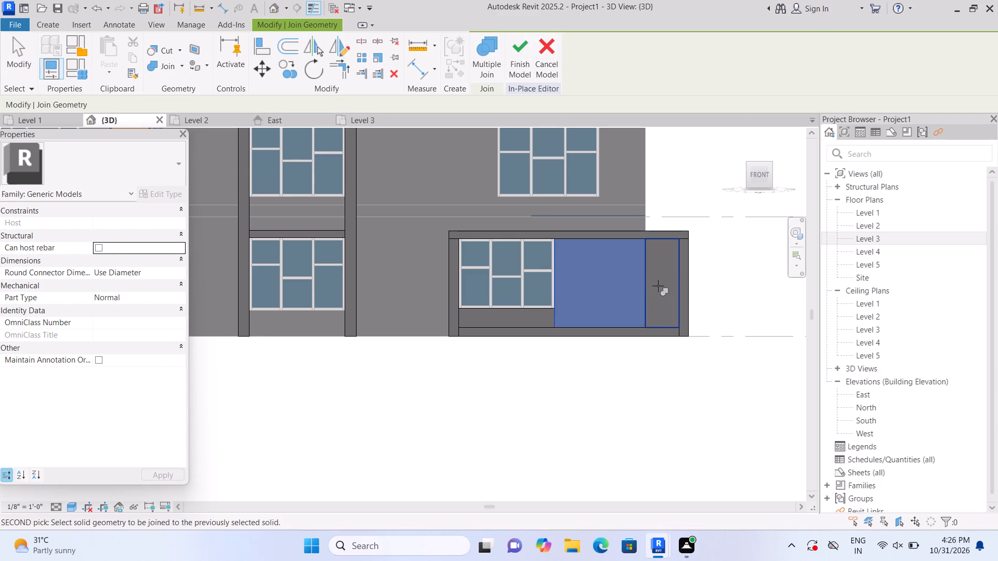
{"action": "left_click", "coordinate": [657, 287]}
{"action": "left_click", "coordinate": [547, 321]}
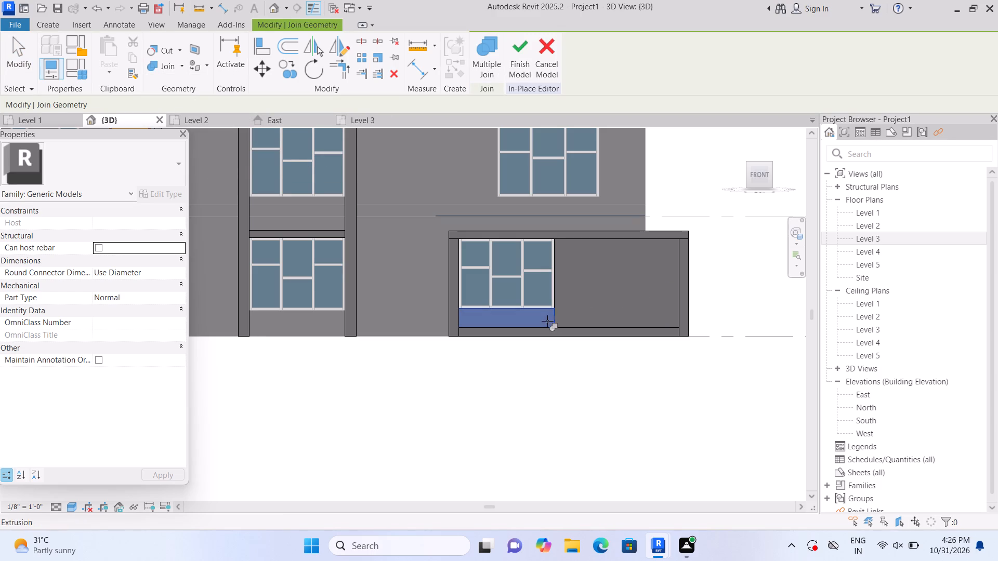
{"action": "left_click", "coordinate": [586, 313]}
Join the geometry of the corner window frame's right post to its top band and lower band.
{"action": "scroll", "coordinate": [694, 291], "scroll_direction": "up", "scroll_amount": 1}
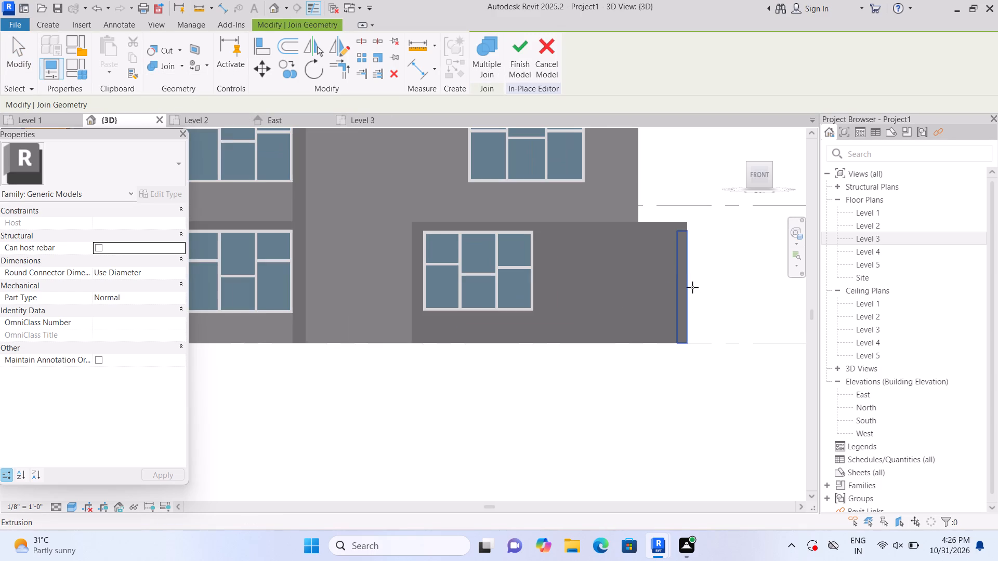
{"action": "left_click", "coordinate": [689, 275]}
{"action": "left_click", "coordinate": [673, 224]}
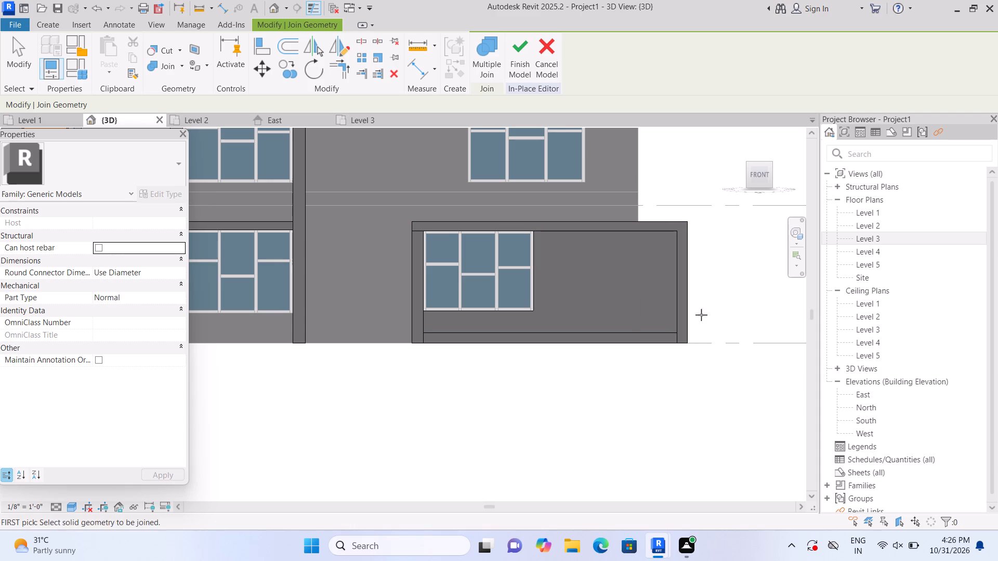
{"action": "left_click", "coordinate": [681, 333]}
{"action": "left_click", "coordinate": [683, 315]}
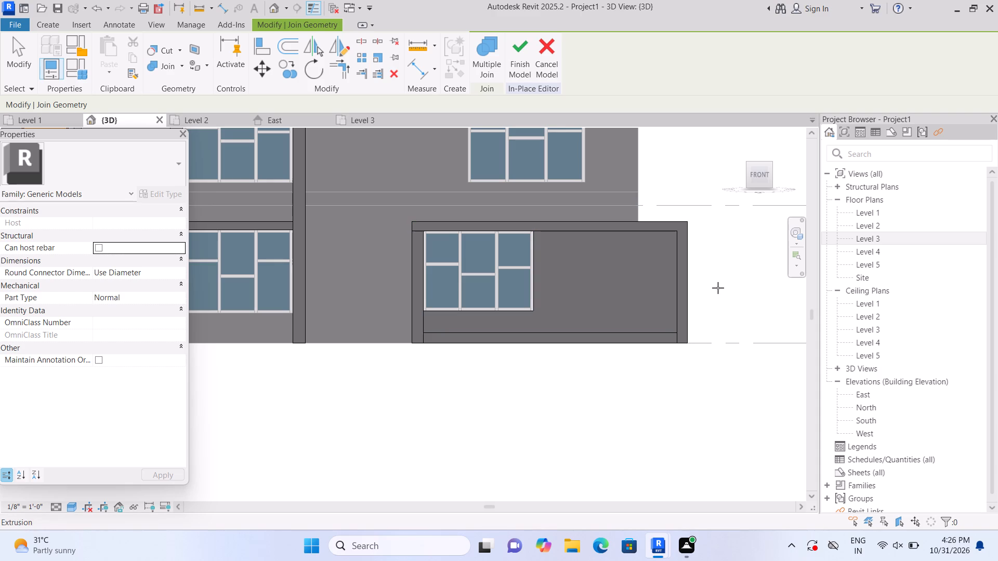
{"action": "scroll", "coordinate": [682, 338], "scroll_direction": "up", "scroll_amount": 3}
{"action": "left_click", "coordinate": [684, 318]}
{"action": "left_click", "coordinate": [665, 342]}
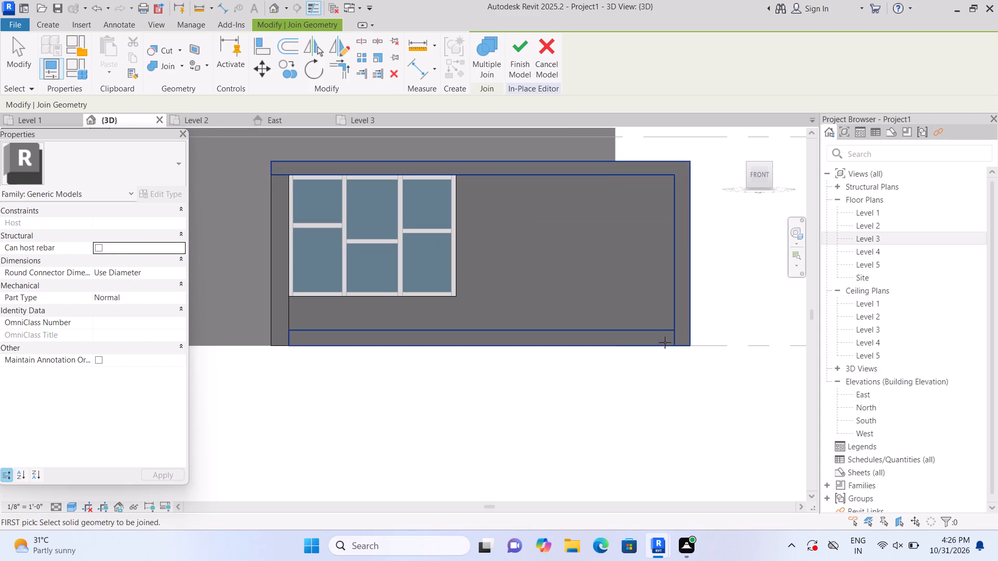
Join the geometry of the corner window frame's left post to its lower band and top band.
{"action": "left_click", "coordinate": [271, 255]}
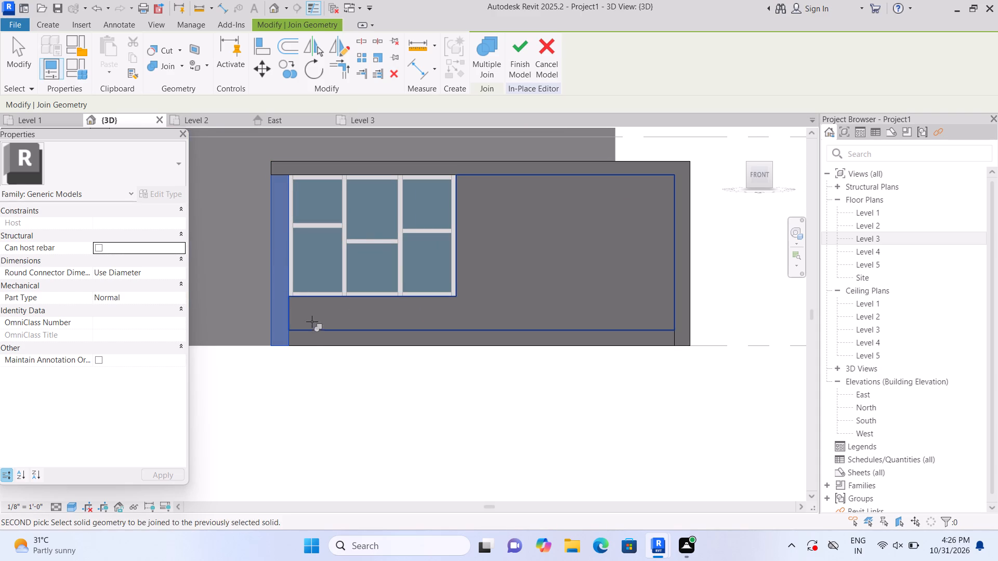
{"action": "double_click", "coordinate": [314, 337]}
{"action": "left_click", "coordinate": [286, 162]}
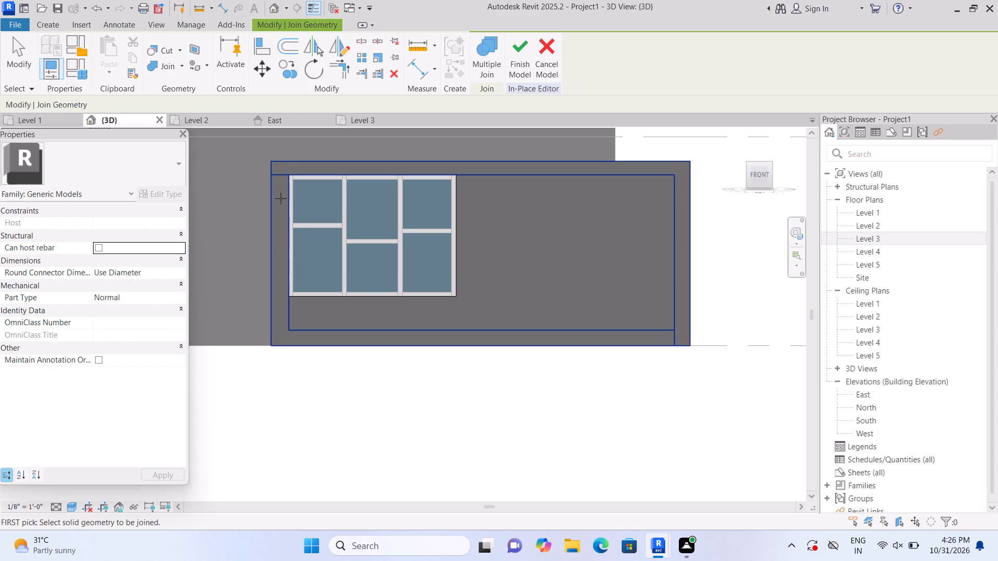
{"action": "left_click", "coordinate": [281, 198]}
{"action": "key", "text": "Escape"}
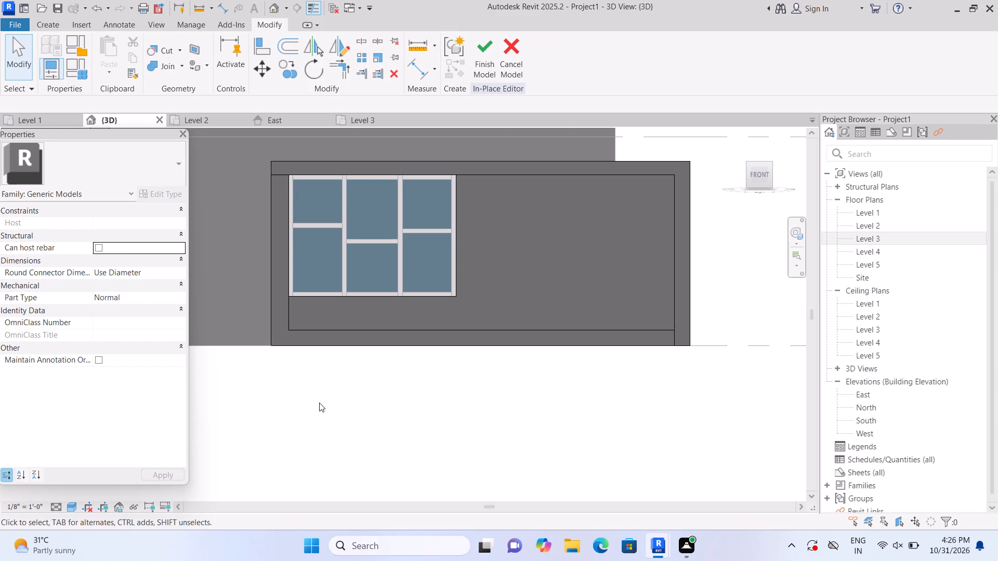
Examine the joints between the corner window frame's posts and bands in 3D from both ends of the front facade.
{"action": "scroll", "coordinate": [319, 403], "scroll_direction": "down", "scroll_amount": 2}
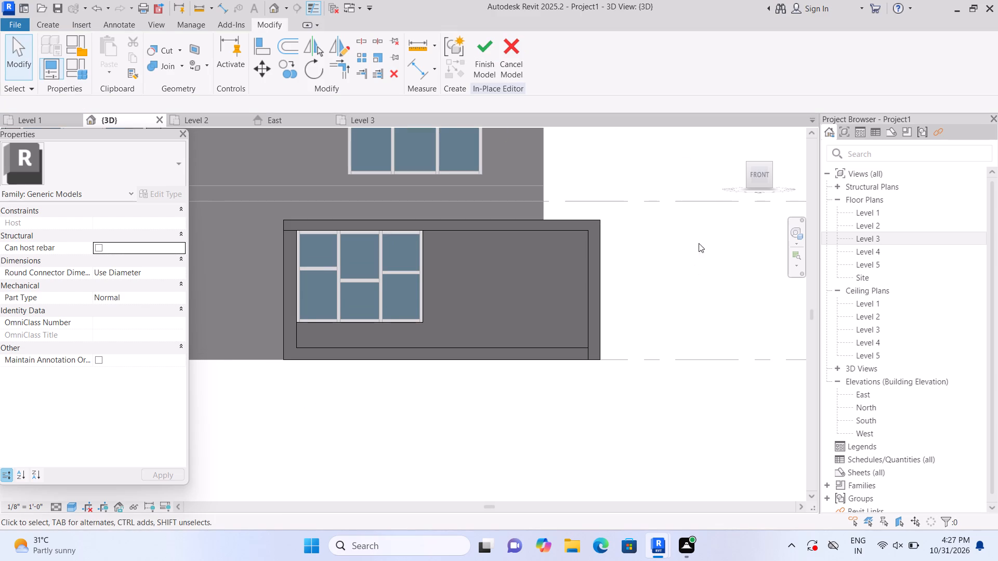
{"action": "left_click", "coordinate": [737, 132]}
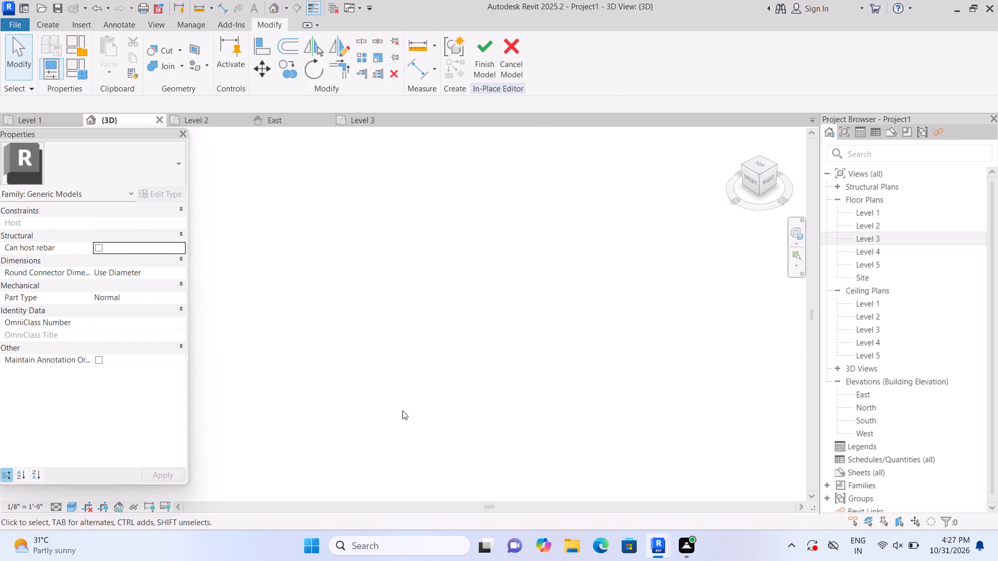
{"action": "scroll", "coordinate": [286, 433], "scroll_direction": "up", "scroll_amount": 1}
{"action": "scroll", "coordinate": [412, 450], "scroll_direction": "up", "scroll_amount": 9}
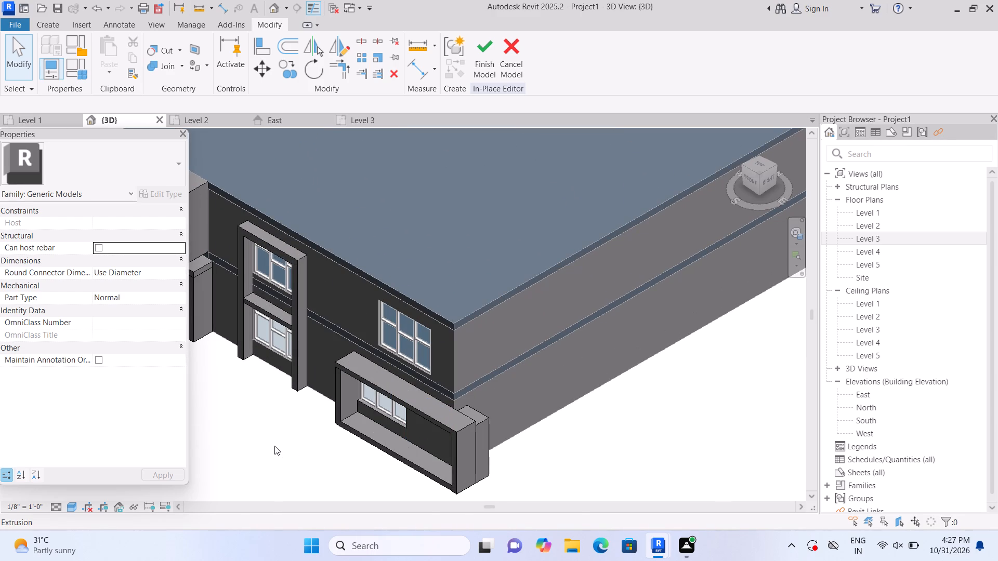
{"action": "middle_click_drag", "start_coordinate": [273, 443], "coordinate": [461, 442], "text": "shift"}
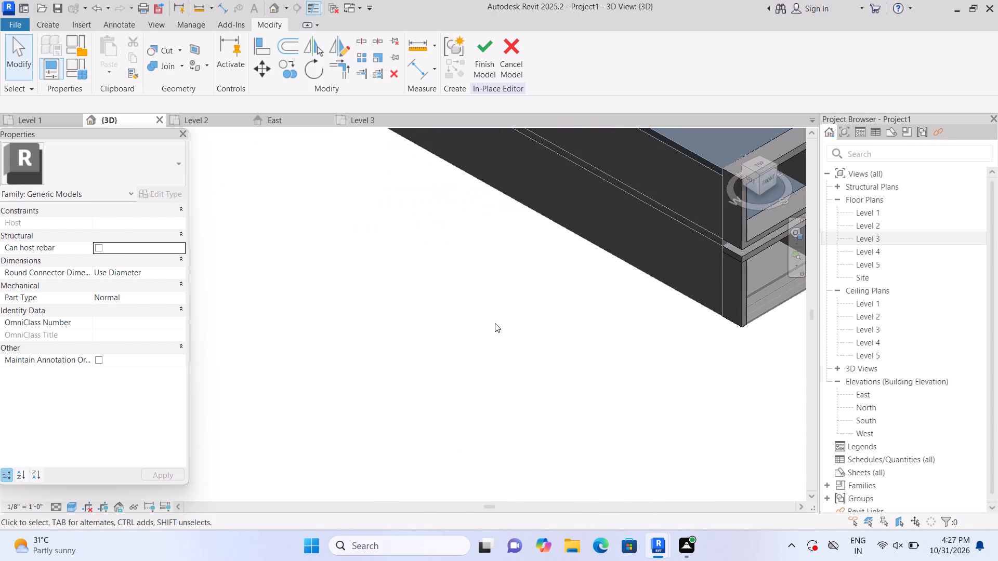
{"action": "middle_click_drag", "start_coordinate": [484, 330], "coordinate": [205, 466]}
{"action": "scroll", "coordinate": [608, 358], "scroll_direction": "up", "scroll_amount": 1}
{"action": "middle_click_drag", "start_coordinate": [605, 357], "coordinate": [461, 389]}
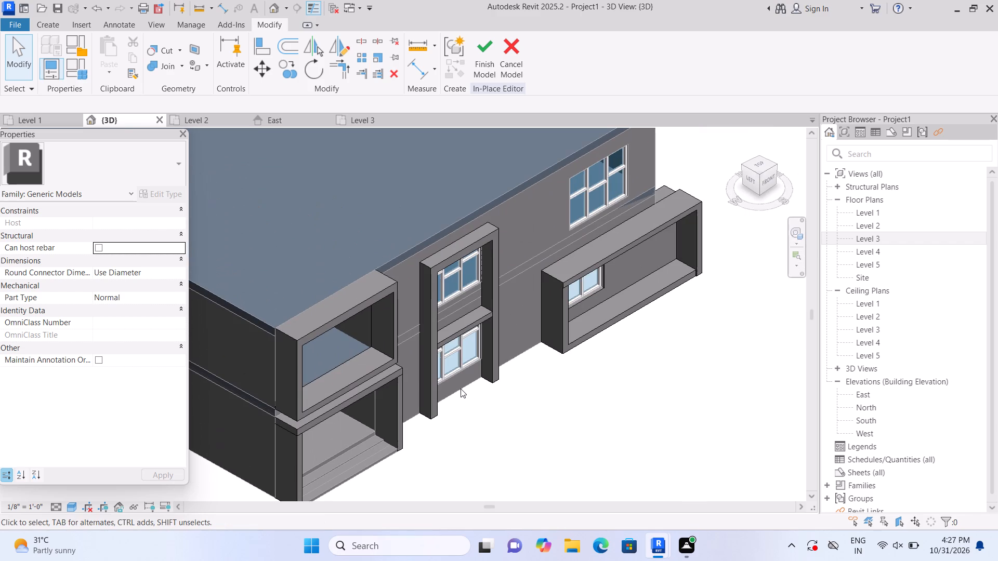
{"action": "middle_click_drag", "start_coordinate": [564, 389], "coordinate": [517, 419]}
{"action": "scroll", "coordinate": [526, 359], "scroll_direction": "up", "scroll_amount": 2}
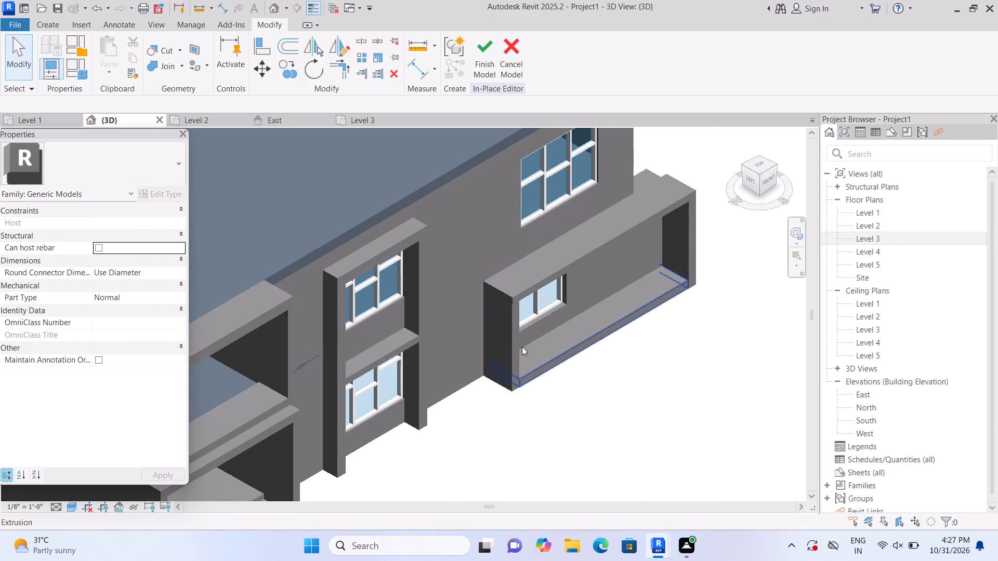
{"action": "scroll", "coordinate": [522, 346], "scroll_direction": "up", "scroll_amount": 5}
{"action": "middle_click_drag", "start_coordinate": [664, 380], "coordinate": [584, 392]}
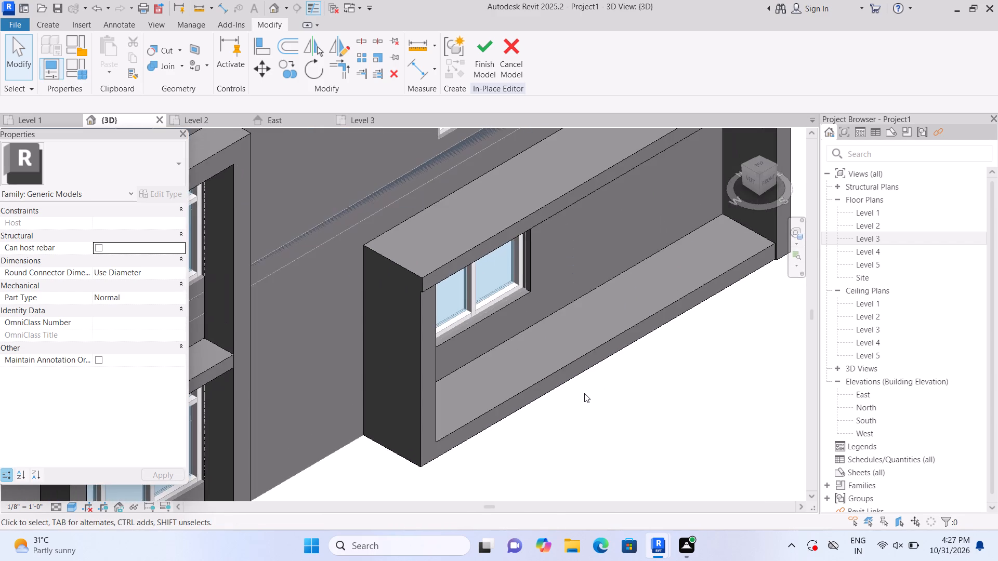
{"action": "scroll", "coordinate": [582, 393], "scroll_direction": "down", "scroll_amount": 2}
{"action": "middle_click", "coordinate": [484, 456]}
{"action": "scroll", "coordinate": [484, 456], "scroll_direction": "up", "scroll_amount": 1}
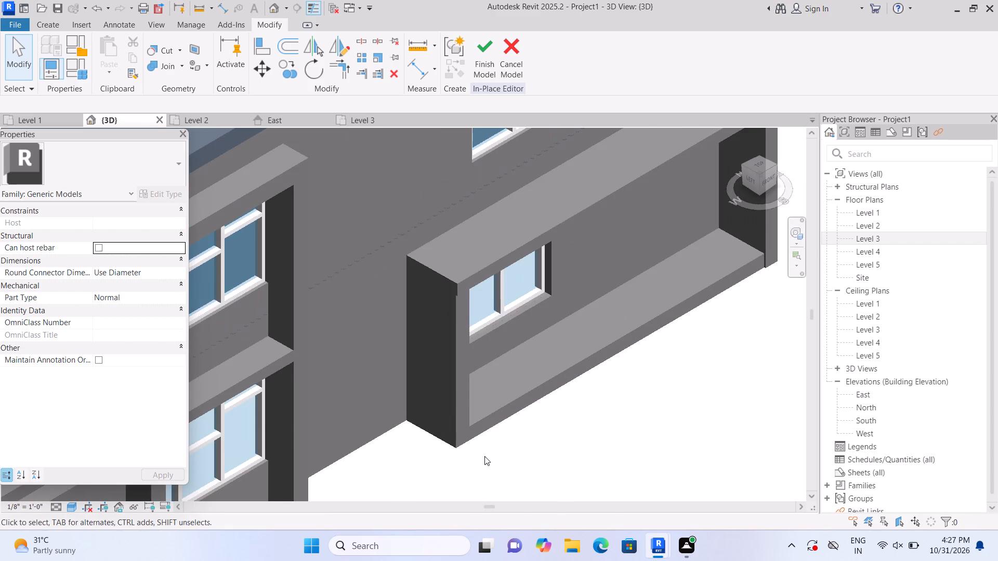
{"action": "middle_click_drag", "start_coordinate": [546, 422], "coordinate": [465, 473]}
{"action": "scroll", "coordinate": [661, 334], "scroll_direction": "up", "scroll_amount": 1}
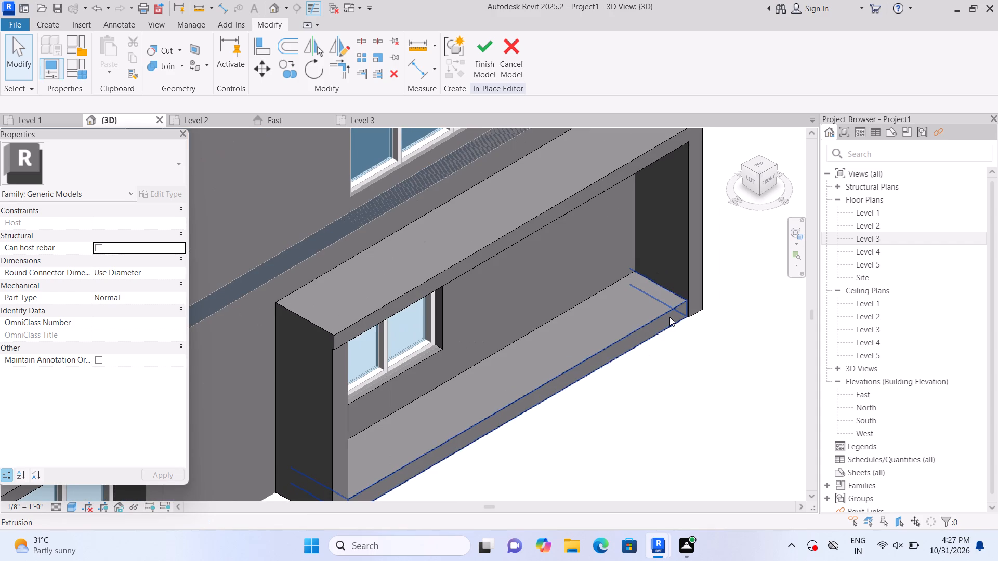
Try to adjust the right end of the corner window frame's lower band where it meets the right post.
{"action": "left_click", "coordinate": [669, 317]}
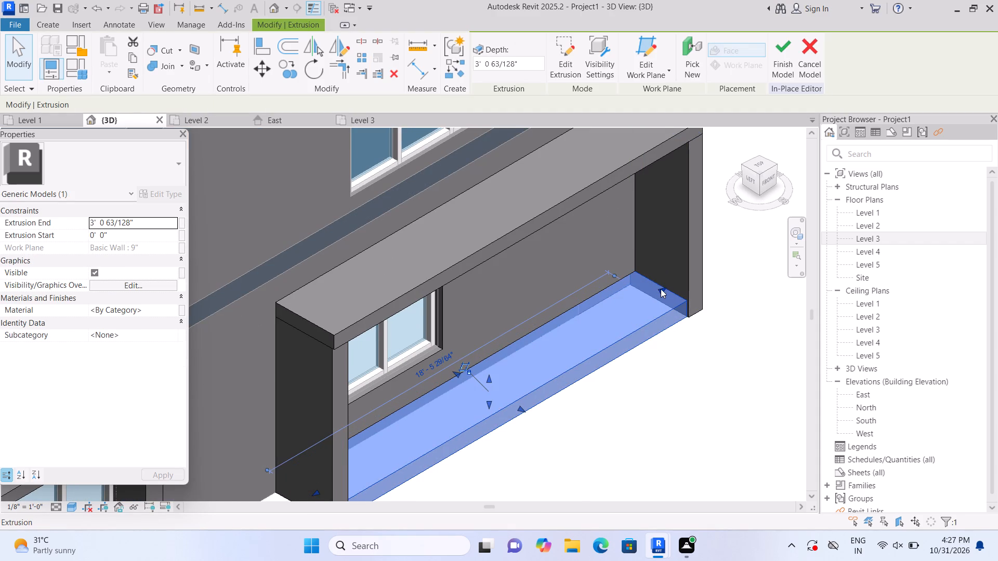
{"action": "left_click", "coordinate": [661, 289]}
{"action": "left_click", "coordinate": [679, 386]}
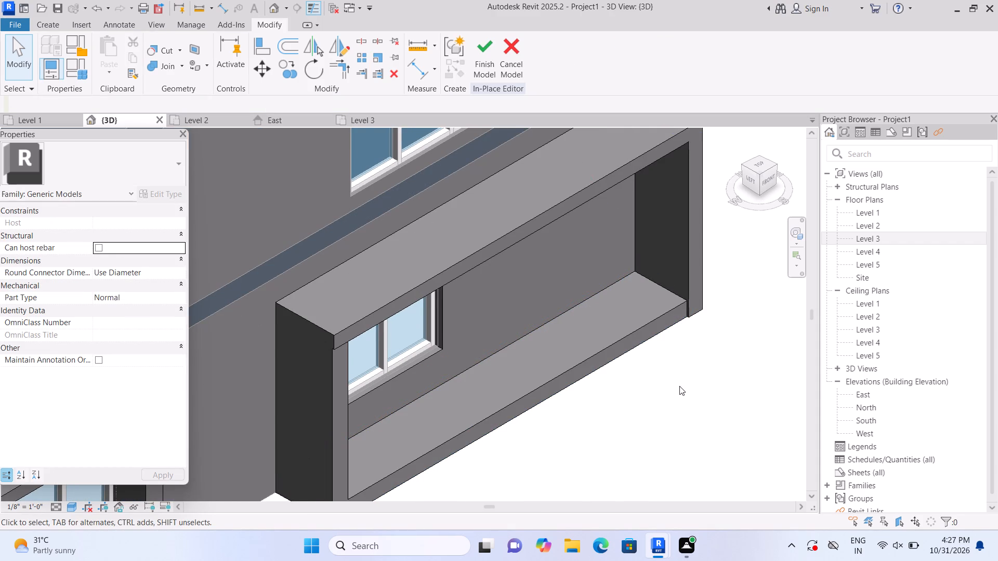
Examine how the corner window frame's lower band meets its left and right posts in 3D.
{"action": "scroll", "coordinate": [705, 353], "scroll_direction": "up", "scroll_amount": 10}
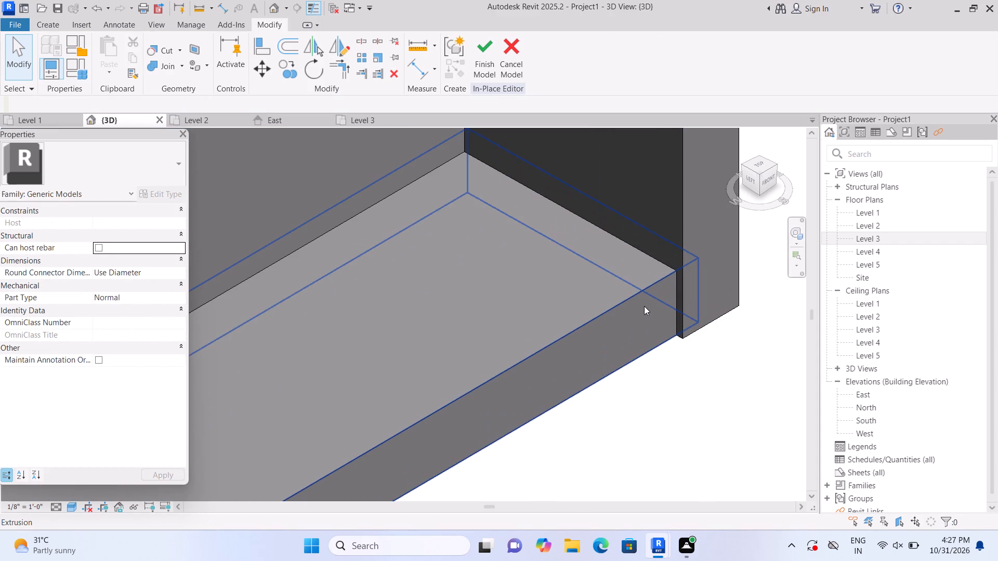
{"action": "scroll", "coordinate": [706, 278], "scroll_direction": "down", "scroll_amount": 11}
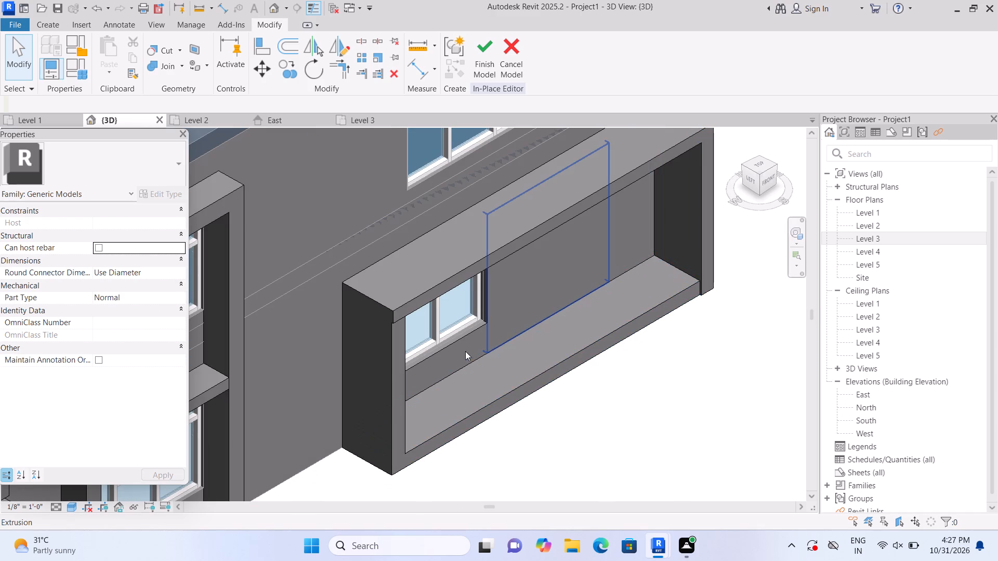
{"action": "scroll", "coordinate": [419, 352], "scroll_direction": "up", "scroll_amount": 4}
{"action": "left_click", "coordinate": [385, 345]}
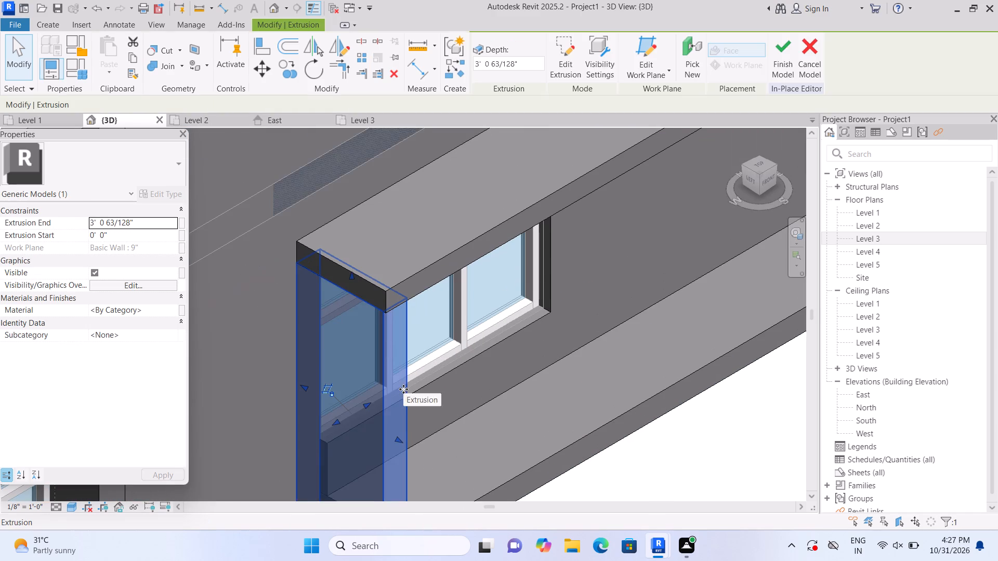
{"action": "scroll", "coordinate": [403, 389], "scroll_direction": "up", "scroll_amount": 1}
{"action": "middle_click_drag", "start_coordinate": [453, 399], "coordinate": [450, 252]}
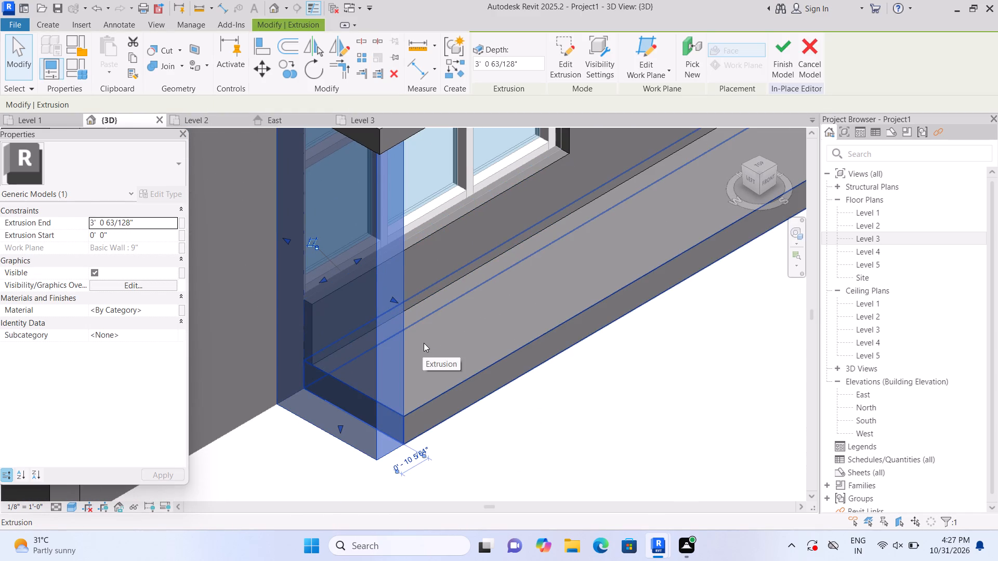
{"action": "scroll", "coordinate": [466, 404], "scroll_direction": "down", "scroll_amount": 1}
{"action": "left_click", "coordinate": [592, 428]}
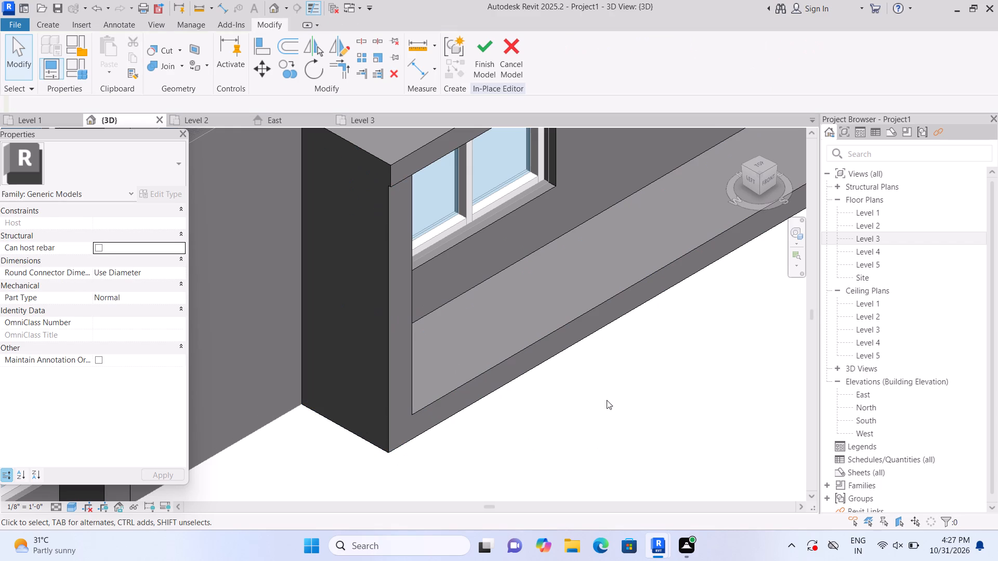
{"action": "scroll", "coordinate": [666, 395], "scroll_direction": "down", "scroll_amount": 4}
{"action": "middle_click_drag", "start_coordinate": [711, 364], "coordinate": [579, 451]}
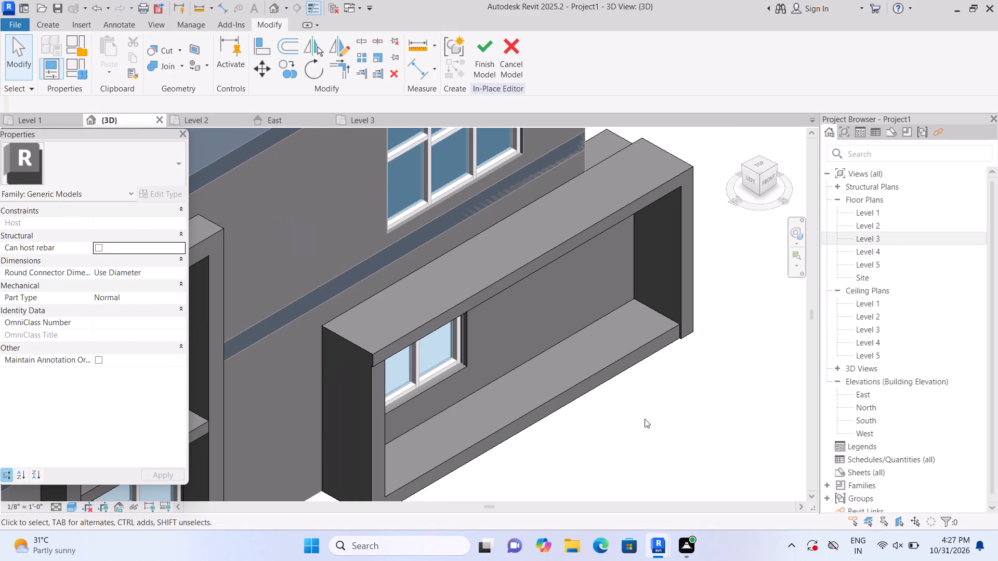
Move the inner face of the corner window frame's right post slightly toward the window to widen the post.
{"action": "left_click", "coordinate": [687, 320]}
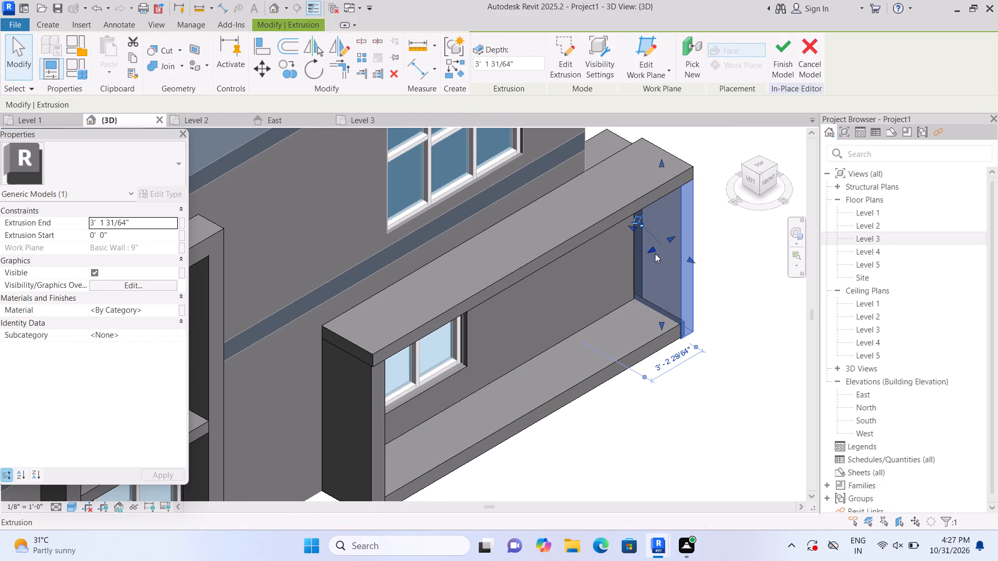
{"action": "left_click", "coordinate": [653, 248]}
{"action": "left_click", "coordinate": [649, 249]}
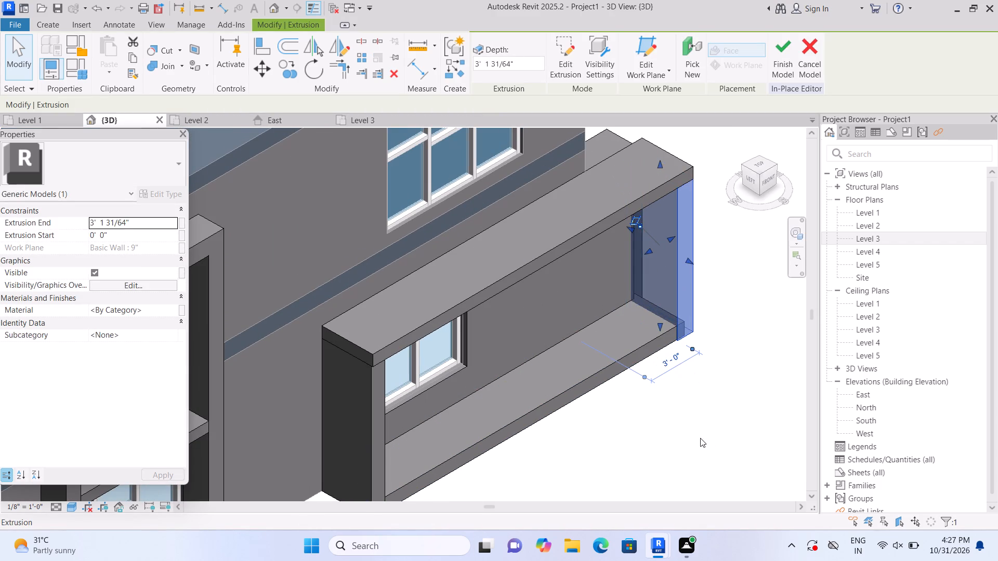
{"action": "left_click", "coordinate": [700, 438]}
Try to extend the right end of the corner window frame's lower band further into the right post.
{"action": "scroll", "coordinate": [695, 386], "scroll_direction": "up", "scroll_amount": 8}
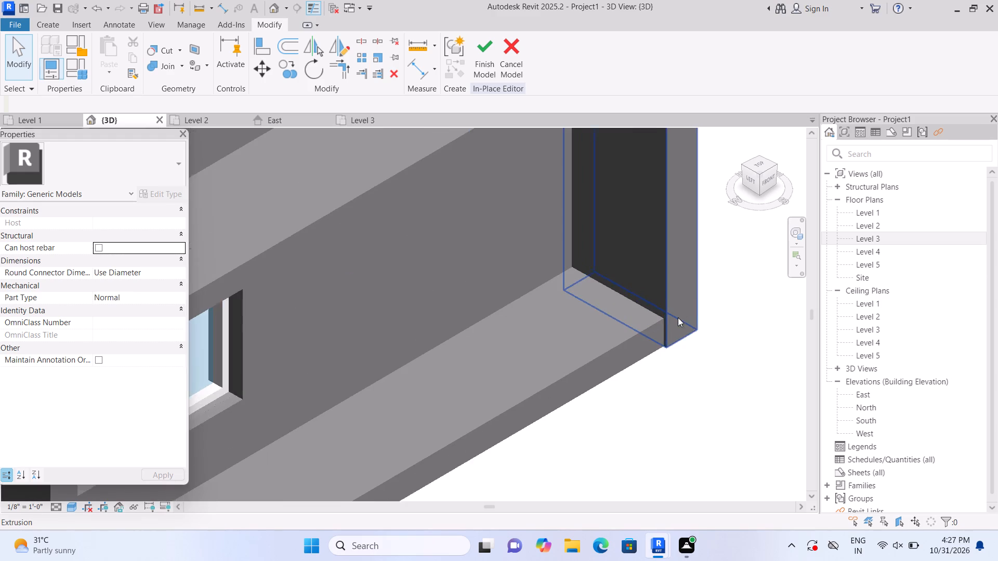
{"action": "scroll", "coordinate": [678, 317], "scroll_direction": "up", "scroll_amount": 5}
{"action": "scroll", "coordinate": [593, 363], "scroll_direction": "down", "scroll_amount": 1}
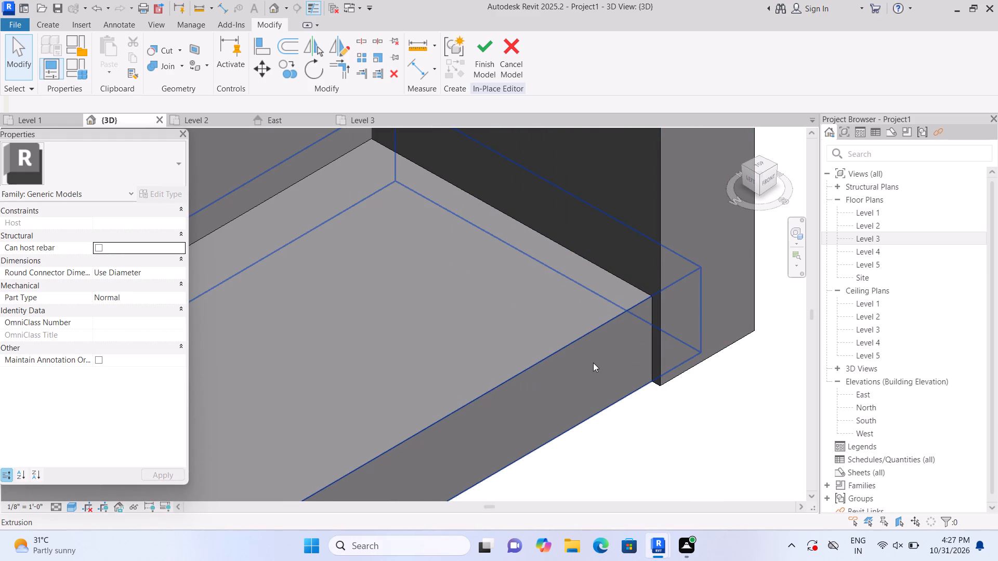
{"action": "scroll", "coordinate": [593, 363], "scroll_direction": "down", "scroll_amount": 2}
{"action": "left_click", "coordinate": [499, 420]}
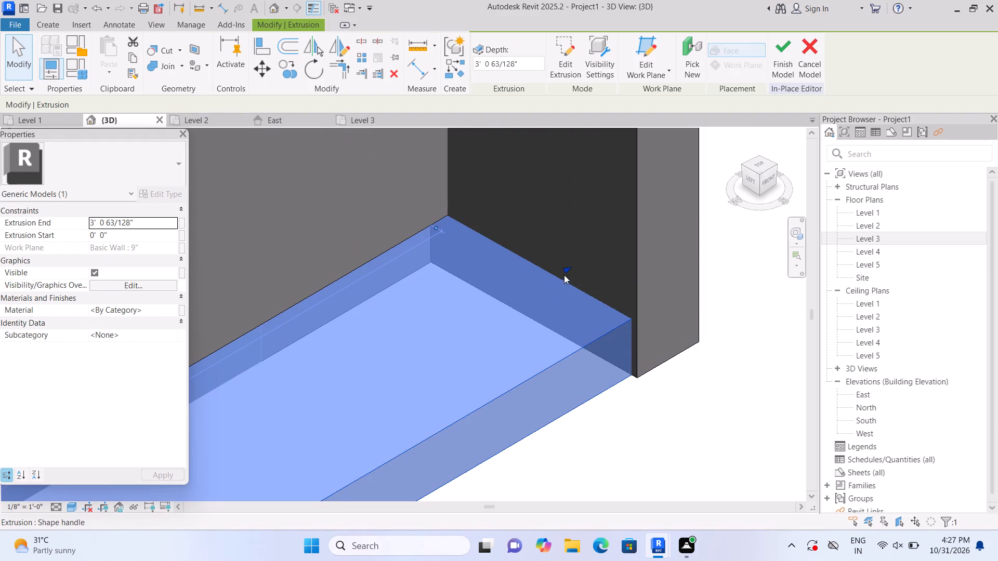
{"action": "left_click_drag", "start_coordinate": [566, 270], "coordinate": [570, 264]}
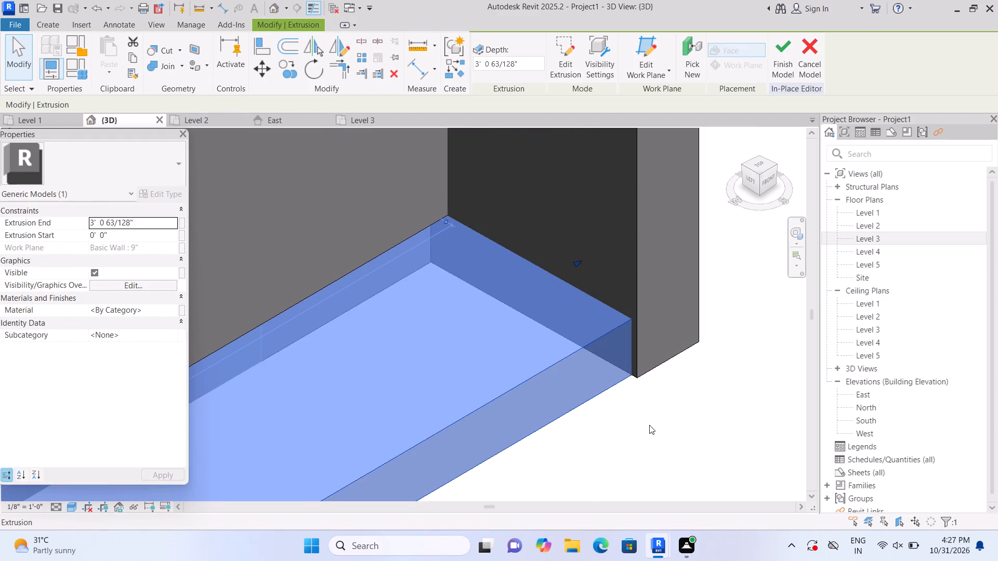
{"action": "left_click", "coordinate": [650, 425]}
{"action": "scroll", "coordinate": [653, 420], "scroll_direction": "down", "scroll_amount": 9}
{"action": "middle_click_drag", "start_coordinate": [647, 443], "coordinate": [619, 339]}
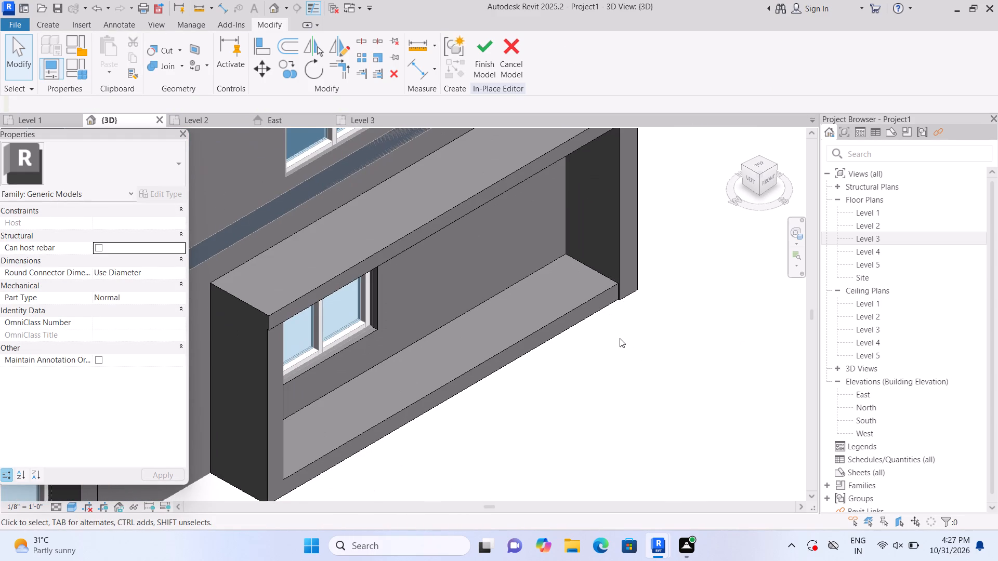
In the front view, pull the lower band's right end back to the inner face of the corner frame's right post.
{"action": "middle_click_drag", "start_coordinate": [655, 315], "coordinate": [627, 356]}
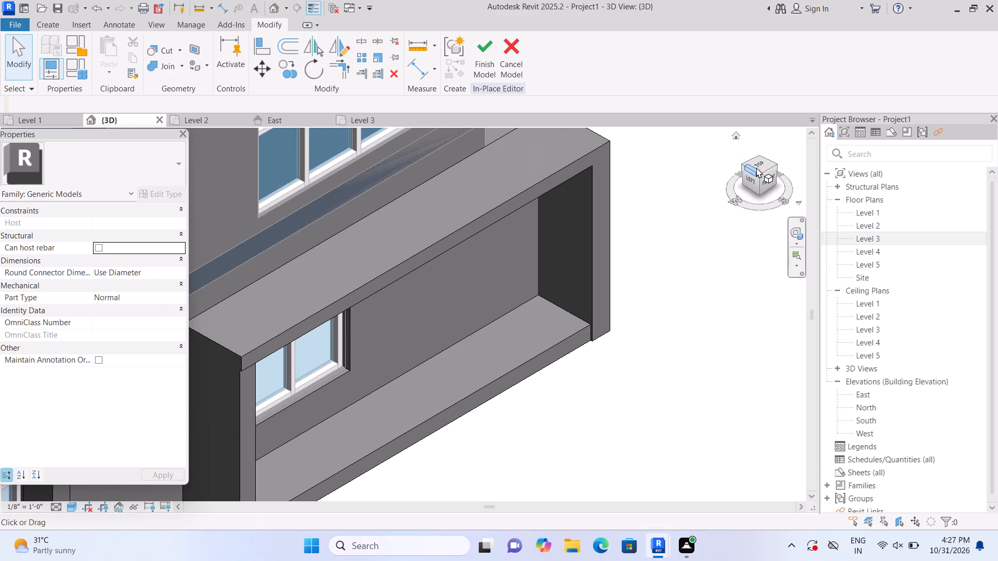
{"action": "left_click", "coordinate": [768, 181]}
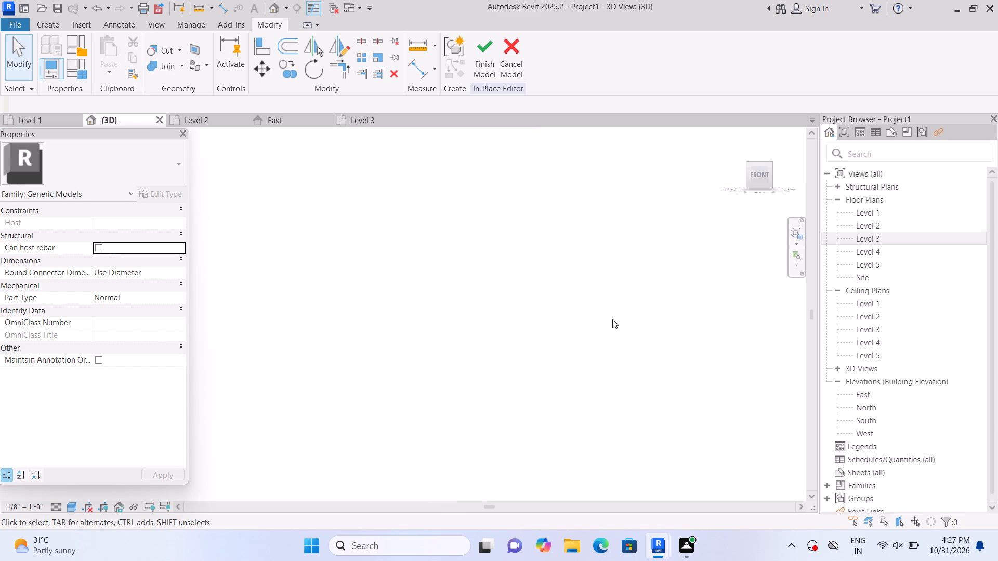
{"action": "scroll", "coordinate": [491, 368], "scroll_direction": "up", "scroll_amount": 12}
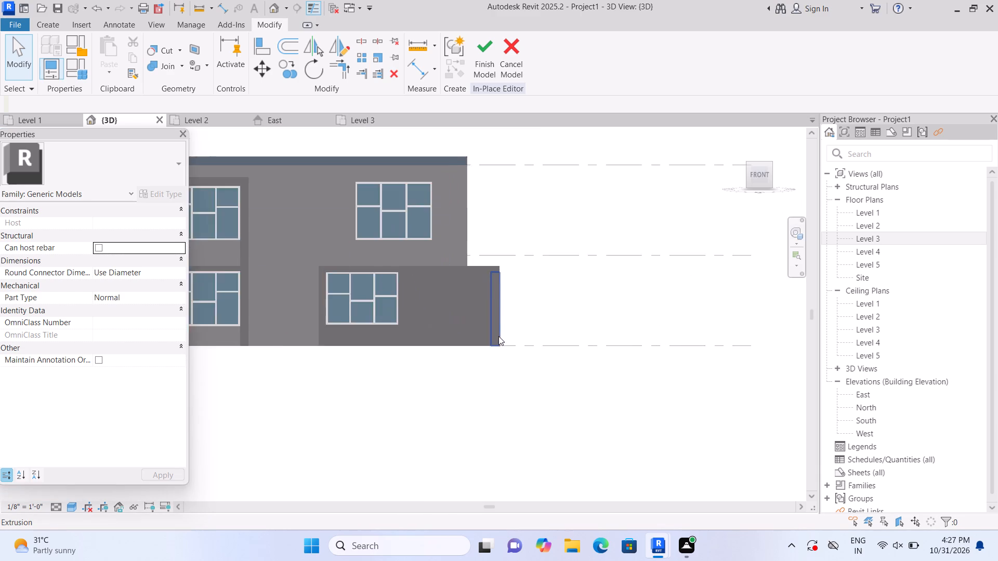
{"action": "scroll", "coordinate": [498, 336], "scroll_direction": "up", "scroll_amount": 8}
{"action": "middle_click_drag", "start_coordinate": [505, 408], "coordinate": [594, 472]}
{"action": "scroll", "coordinate": [586, 444], "scroll_direction": "up", "scroll_amount": 2}
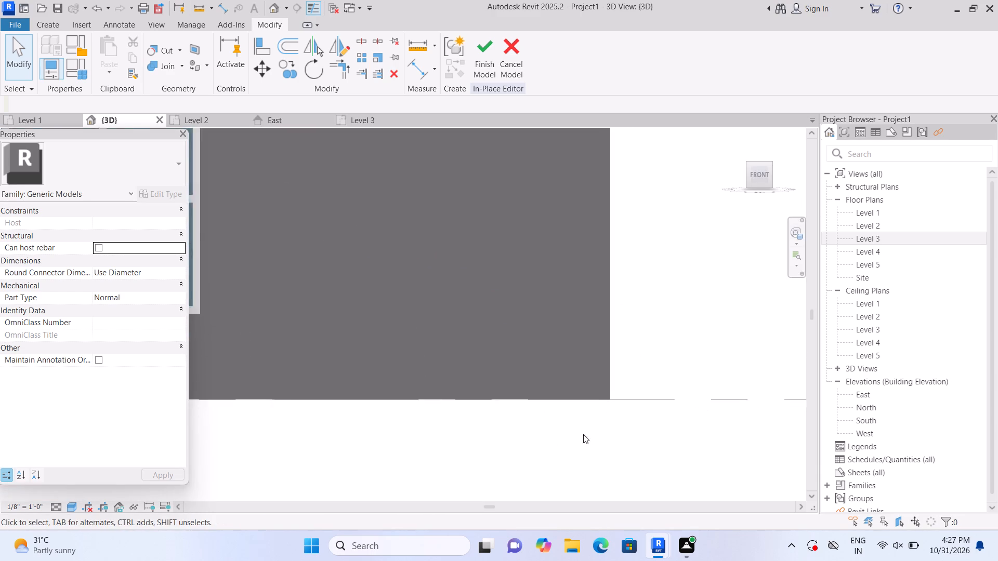
{"action": "scroll", "coordinate": [583, 434], "scroll_direction": "up", "scroll_amount": 1}
{"action": "left_click", "coordinate": [558, 371]}
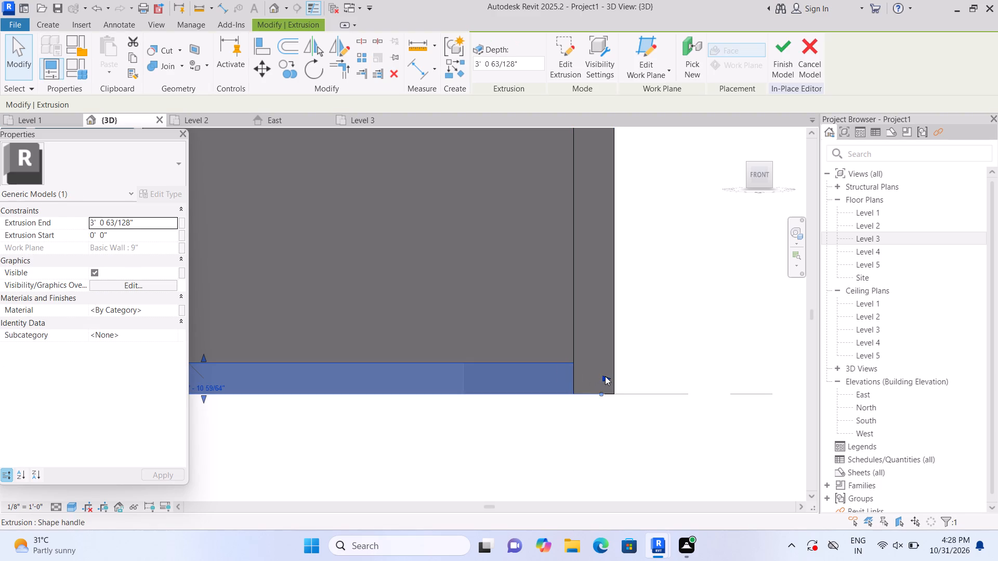
{"action": "left_click_drag", "start_coordinate": [605, 376], "coordinate": [574, 372]}
{"action": "left_click", "coordinate": [574, 372]}
{"action": "left_click", "coordinate": [575, 416]}
Examine the corner window frame from the front and the joint at its lower right corner in 3D.
{"action": "scroll", "coordinate": [577, 420], "scroll_direction": "down", "scroll_amount": 2}
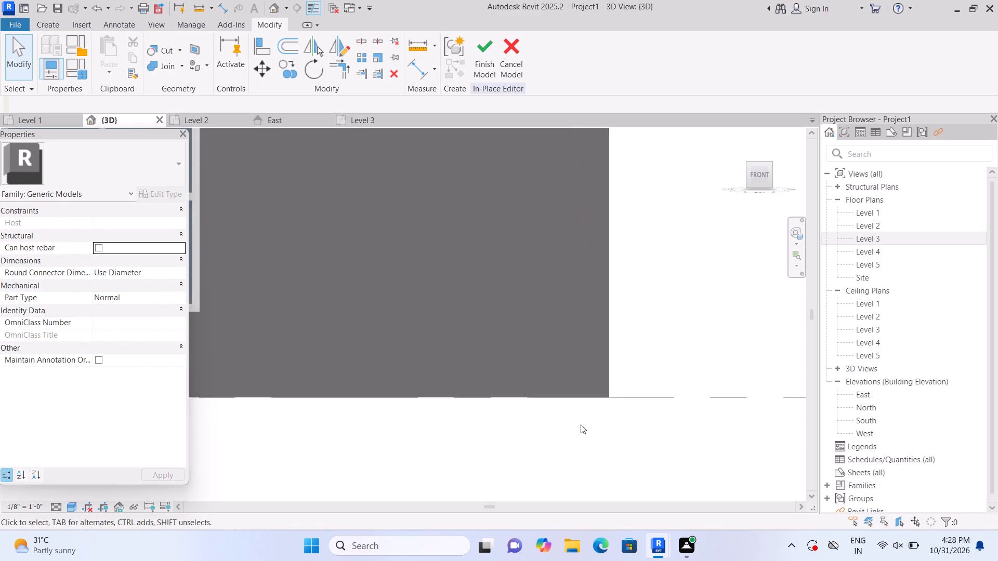
{"action": "scroll", "coordinate": [581, 424], "scroll_direction": "down", "scroll_amount": 2}
{"action": "middle_click_drag", "start_coordinate": [438, 435], "coordinate": [483, 454]}
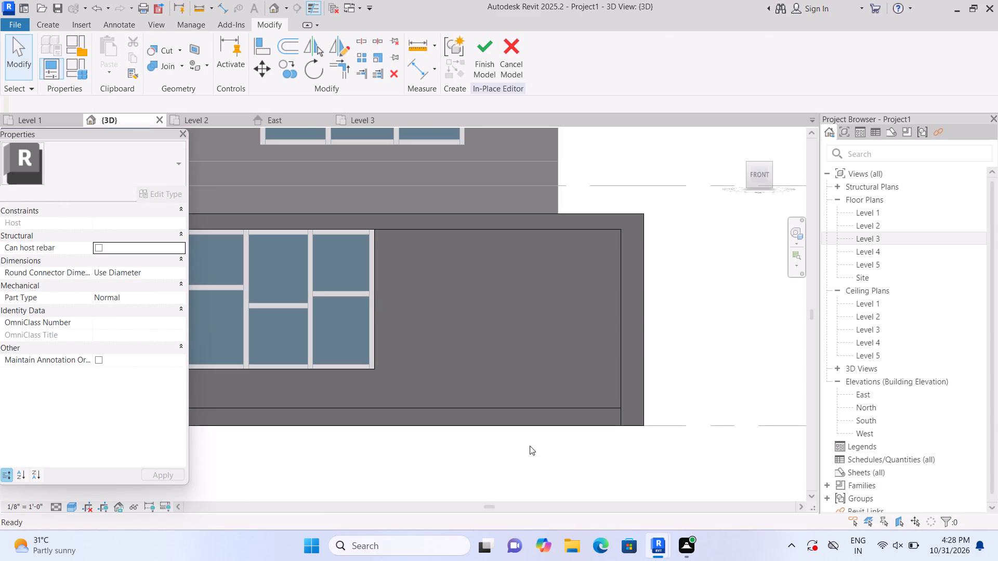
{"action": "scroll", "coordinate": [530, 446], "scroll_direction": "down", "scroll_amount": 1}
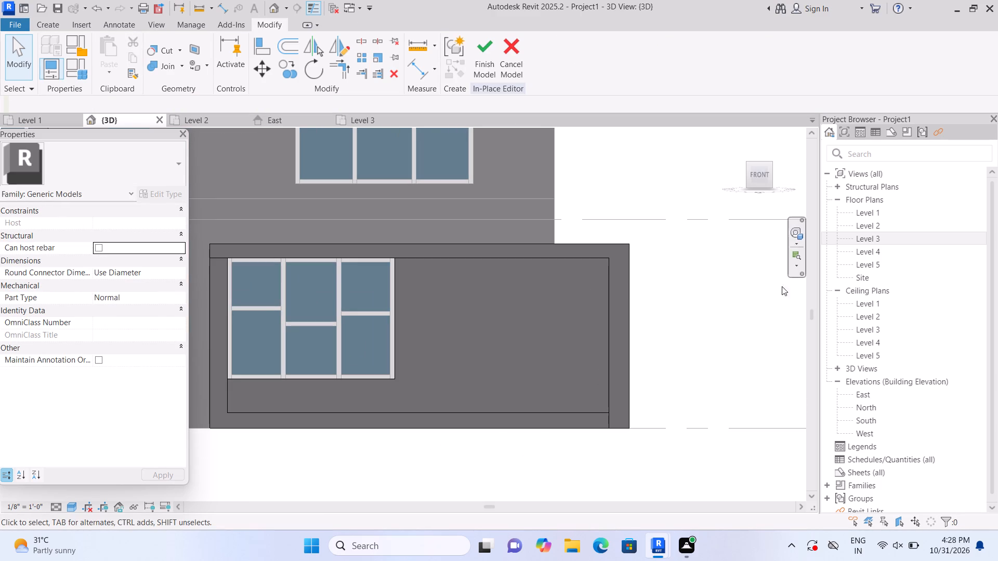
{"action": "left_click", "coordinate": [737, 134]}
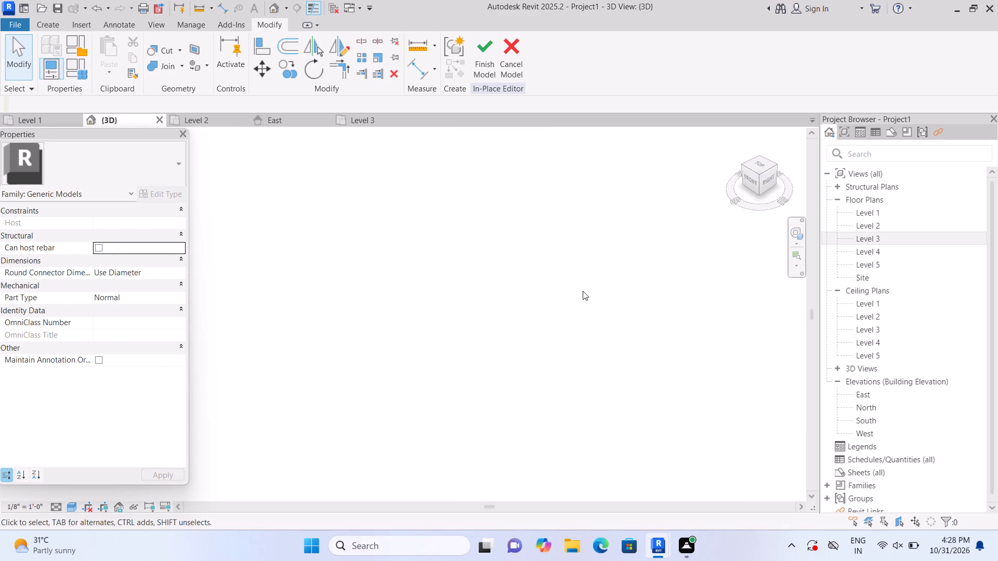
{"action": "scroll", "coordinate": [424, 448], "scroll_direction": "up", "scroll_amount": 12}
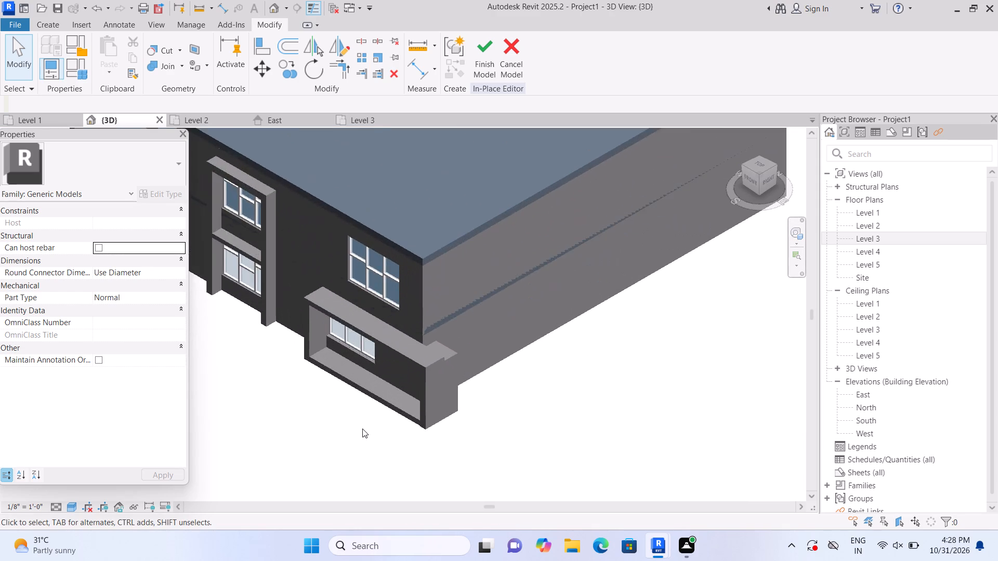
{"action": "scroll", "coordinate": [362, 429], "scroll_direction": "up", "scroll_amount": 5}
{"action": "middle_click_drag", "start_coordinate": [386, 440], "coordinate": [411, 475]}
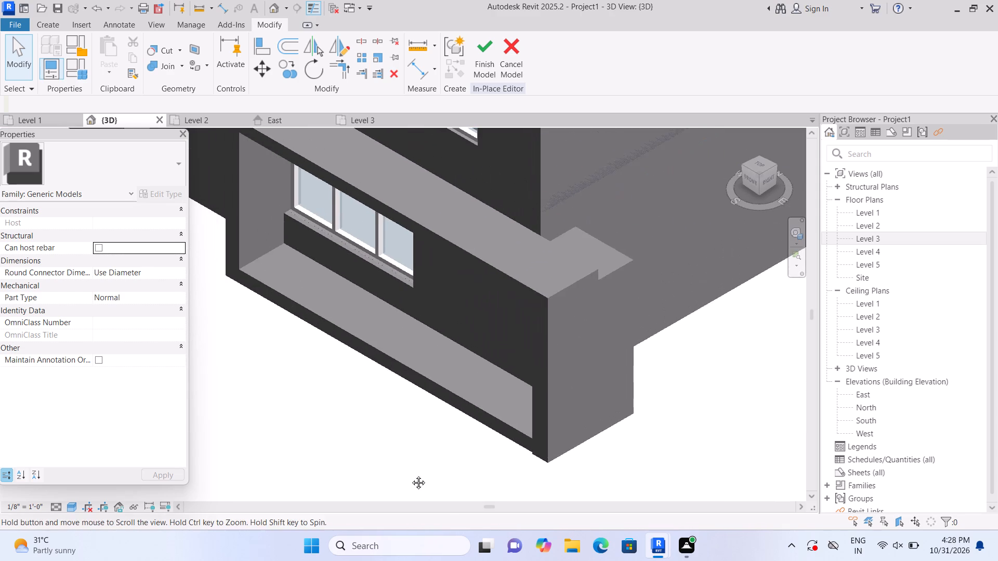
{"action": "middle_click_drag", "start_coordinate": [411, 475], "coordinate": [410, 474]}
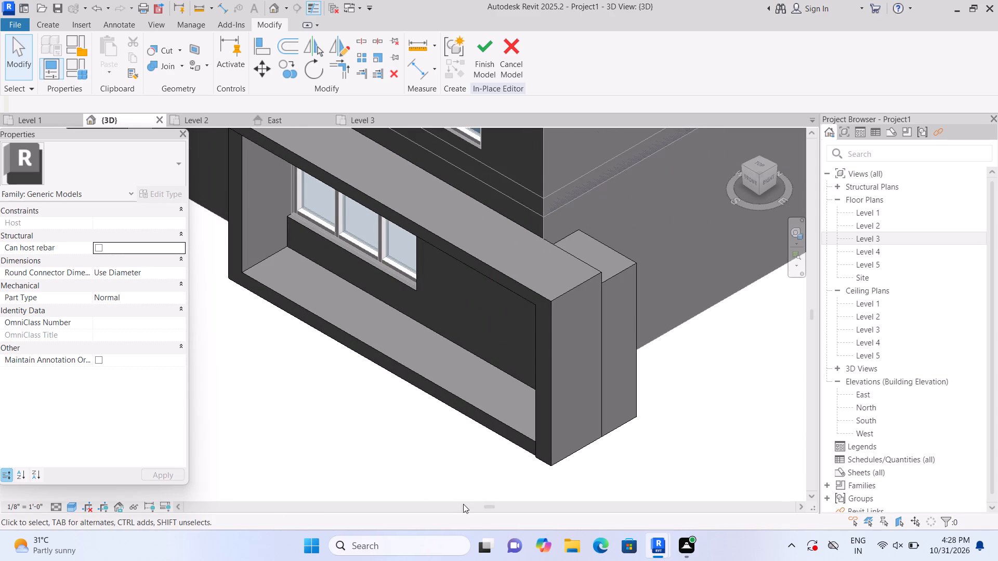
{"action": "middle_click_drag", "start_coordinate": [448, 445], "coordinate": [469, 481]}
{"action": "scroll", "coordinate": [500, 487], "scroll_direction": "up", "scroll_amount": 1}
{"action": "middle_click_drag", "start_coordinate": [503, 486], "coordinate": [500, 455]}
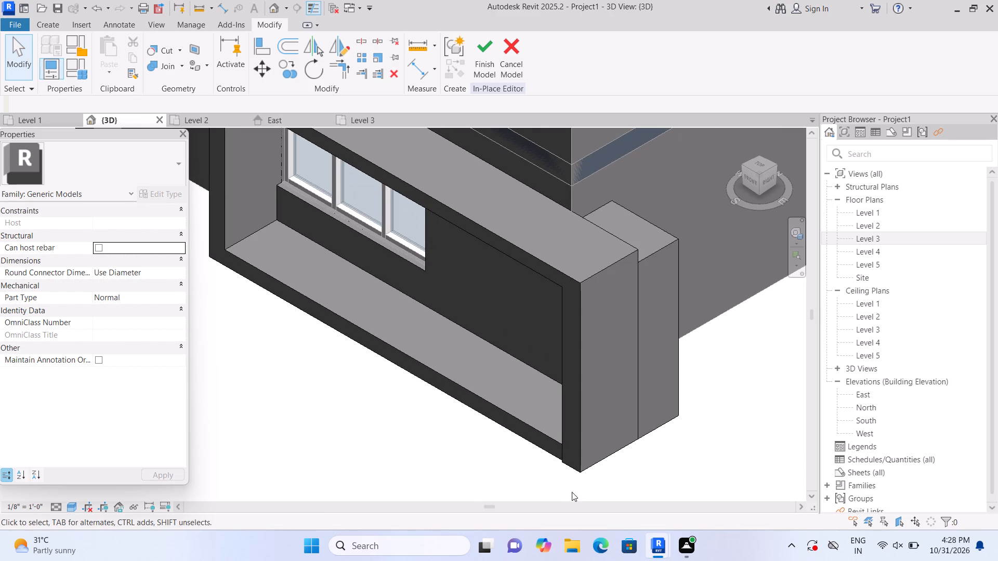
{"action": "scroll", "coordinate": [571, 482], "scroll_direction": "up", "scroll_amount": 7}
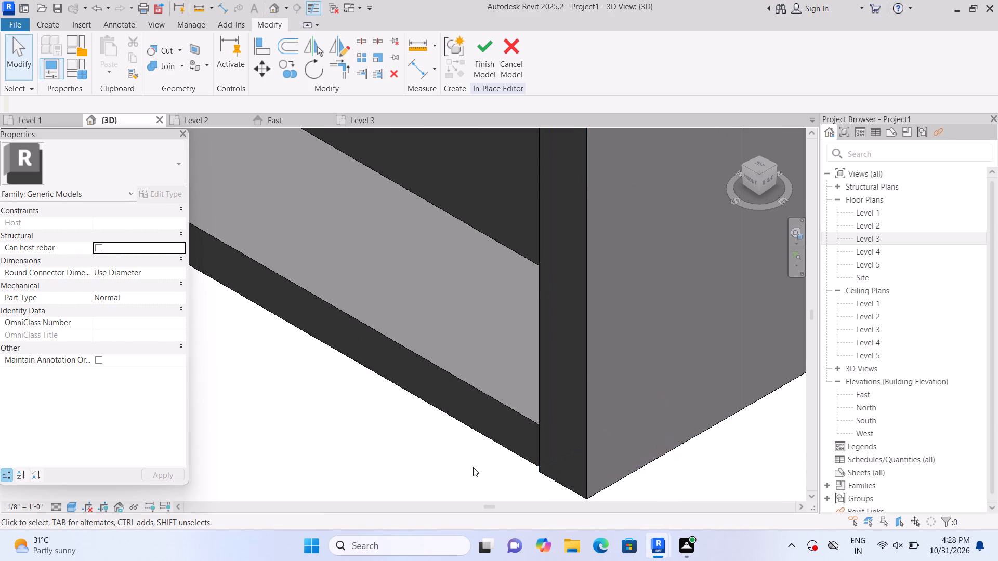
{"action": "scroll", "coordinate": [602, 448], "scroll_direction": "up", "scroll_amount": 2}
{"action": "scroll", "coordinate": [555, 455], "scroll_direction": "up", "scroll_amount": 3}
{"action": "scroll", "coordinate": [317, 440], "scroll_direction": "down", "scroll_amount": 5}
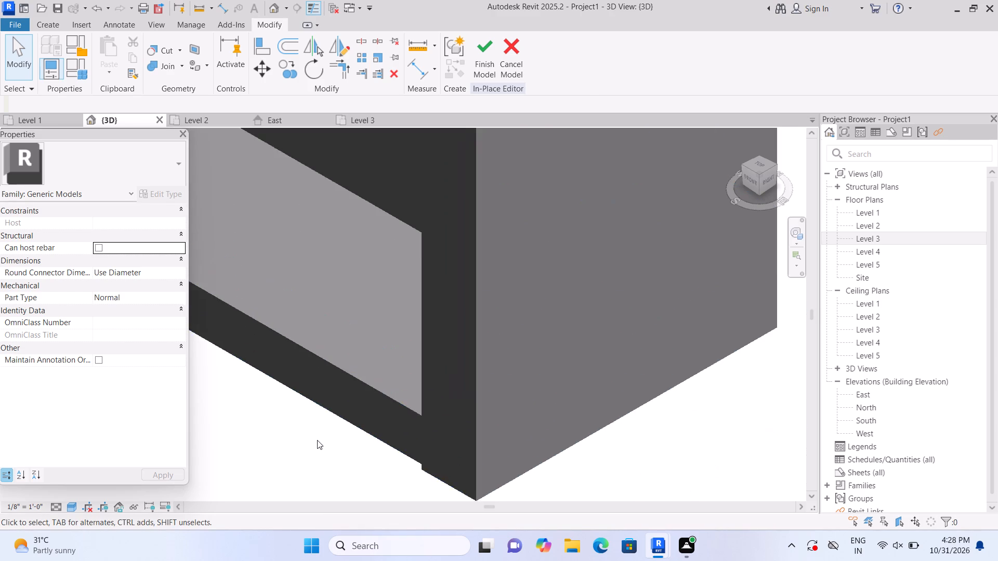
{"action": "scroll", "coordinate": [317, 440], "scroll_direction": "down", "scroll_amount": 2}
Orbit around the building and examine the frames along the front facade from its left end.
{"action": "middle_click_drag", "start_coordinate": [194, 416], "coordinate": [319, 417], "text": "shift"}
{"action": "scroll", "coordinate": [457, 319], "scroll_direction": "down", "scroll_amount": 5}
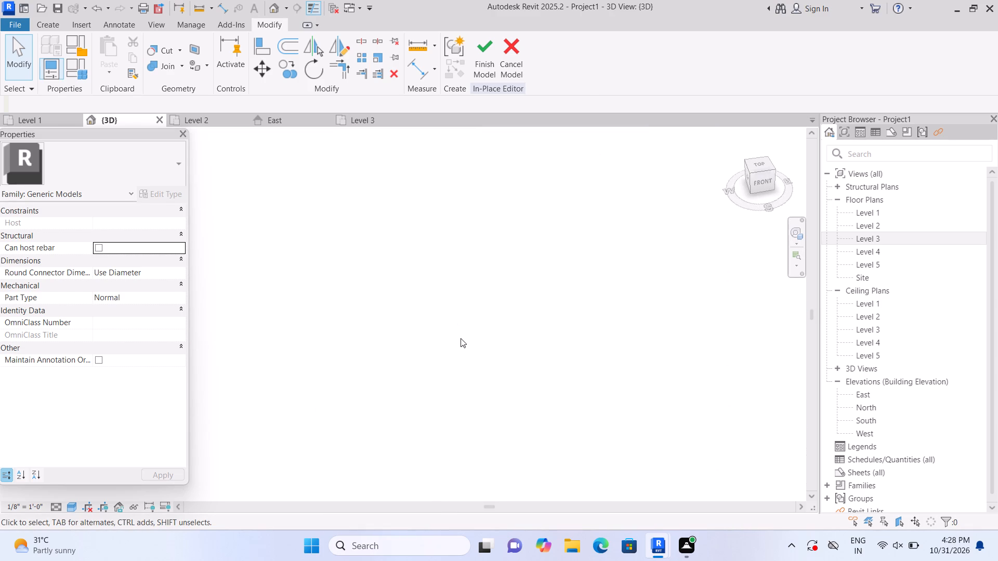
{"action": "scroll", "coordinate": [535, 372], "scroll_direction": "down", "scroll_amount": 7}
{"action": "middle_click_drag", "start_coordinate": [528, 373], "coordinate": [563, 368], "text": "shift"}
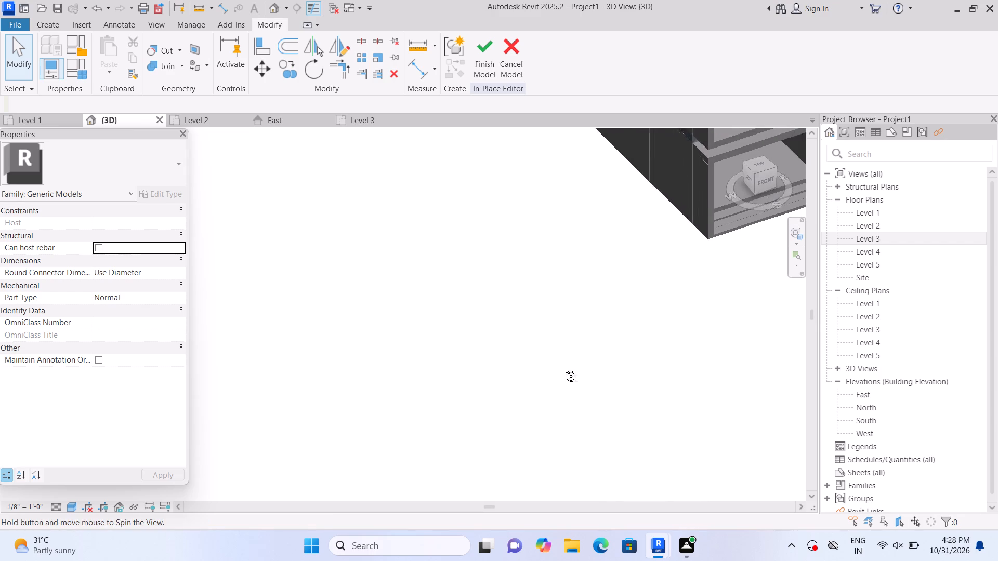
{"action": "middle_click_drag", "start_coordinate": [563, 368], "coordinate": [574, 363], "text": "shift"}
{"action": "middle_click_drag", "start_coordinate": [624, 274], "coordinate": [506, 402]}
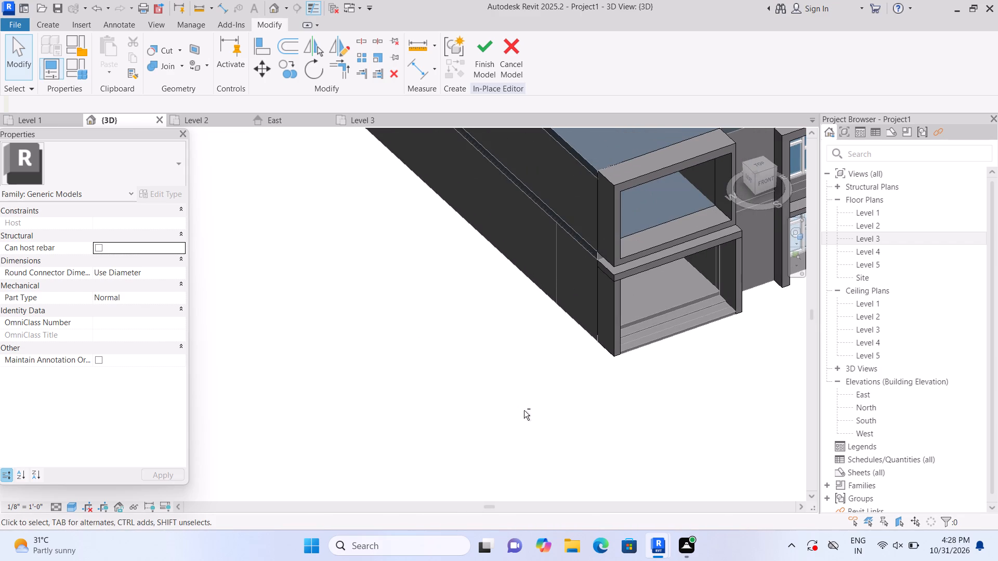
{"action": "middle_click_drag", "start_coordinate": [527, 411], "coordinate": [551, 409], "text": "shift"}
{"action": "middle_click_drag", "start_coordinate": [613, 308], "coordinate": [403, 431]}
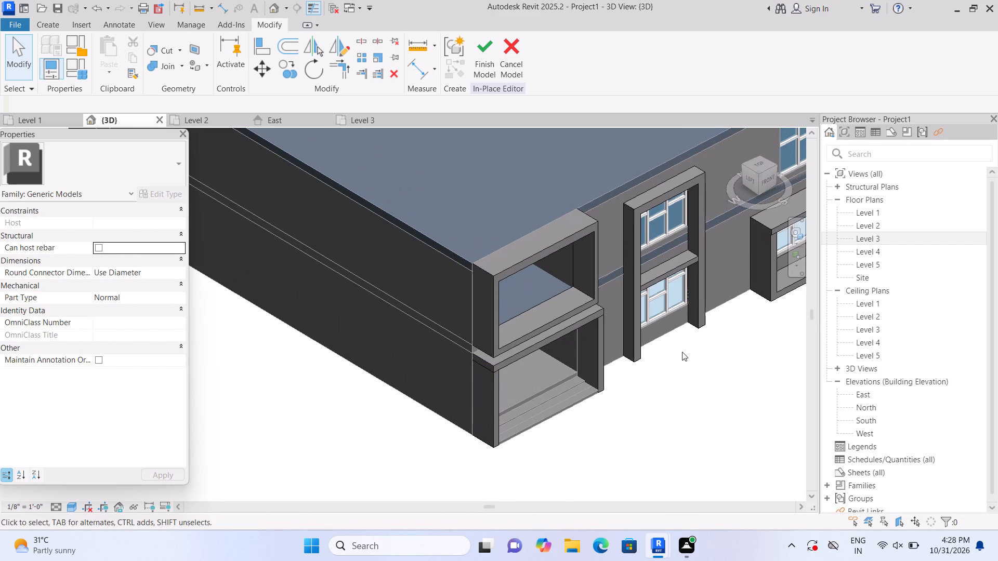
{"action": "scroll", "coordinate": [687, 348], "scroll_direction": "up", "scroll_amount": 1}
{"action": "middle_click_drag", "start_coordinate": [681, 352], "coordinate": [548, 438]}
{"action": "middle_click_drag", "start_coordinate": [778, 346], "coordinate": [655, 399]}
Pull the front face of the corner window frame's right post back flush with the lower band.
{"action": "scroll", "coordinate": [690, 339], "scroll_direction": "up", "scroll_amount": 2}
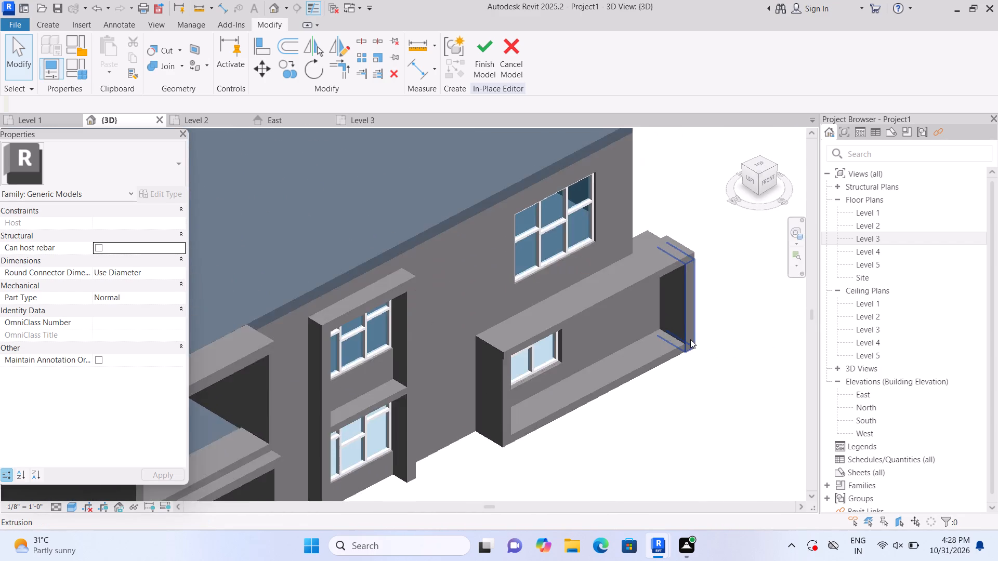
{"action": "scroll", "coordinate": [679, 379], "scroll_direction": "up", "scroll_amount": 7}
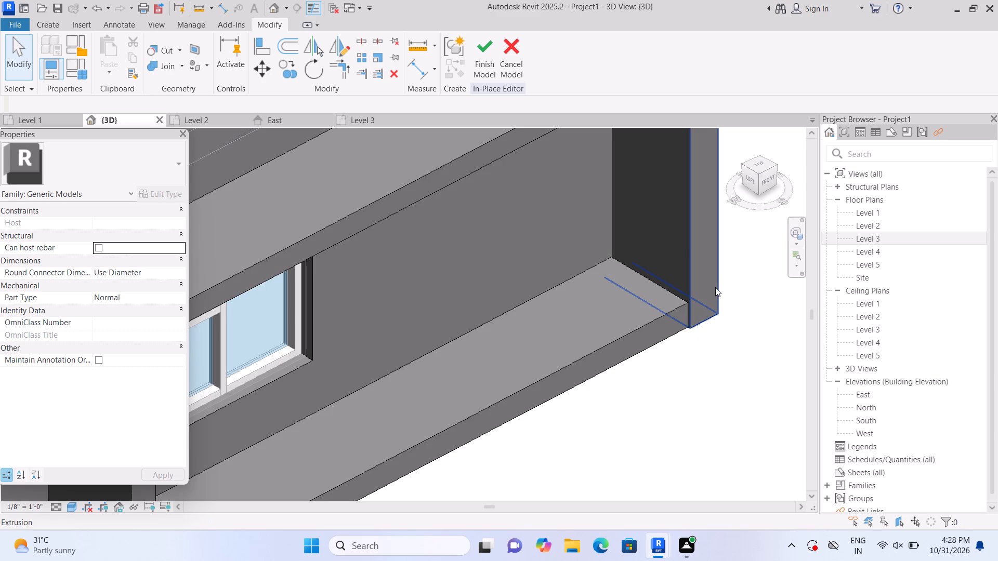
{"action": "middle_click_drag", "start_coordinate": [716, 292], "coordinate": [696, 391]}
{"action": "left_click", "coordinate": [682, 326]}
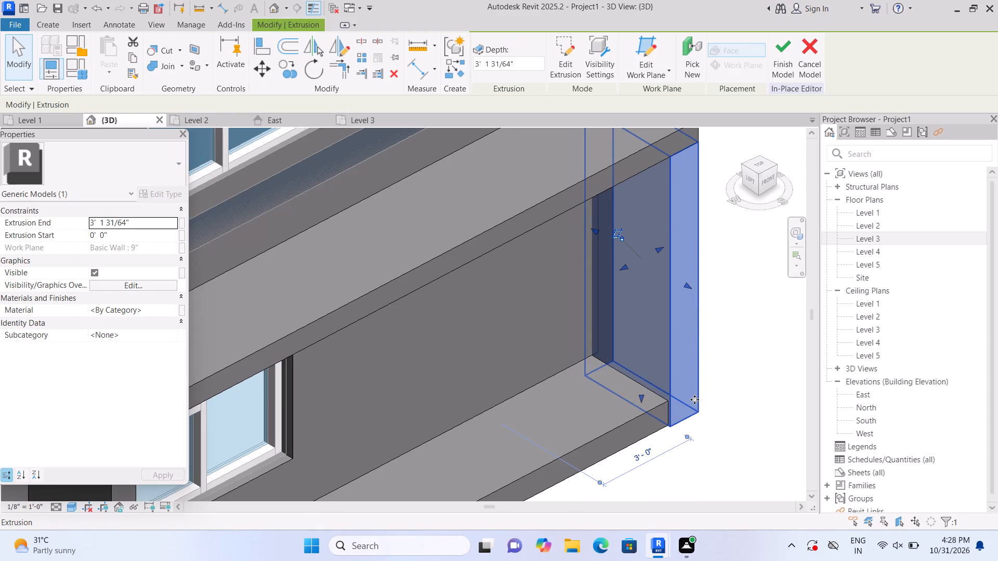
{"action": "left_click_drag", "start_coordinate": [689, 284], "coordinate": [685, 280]}
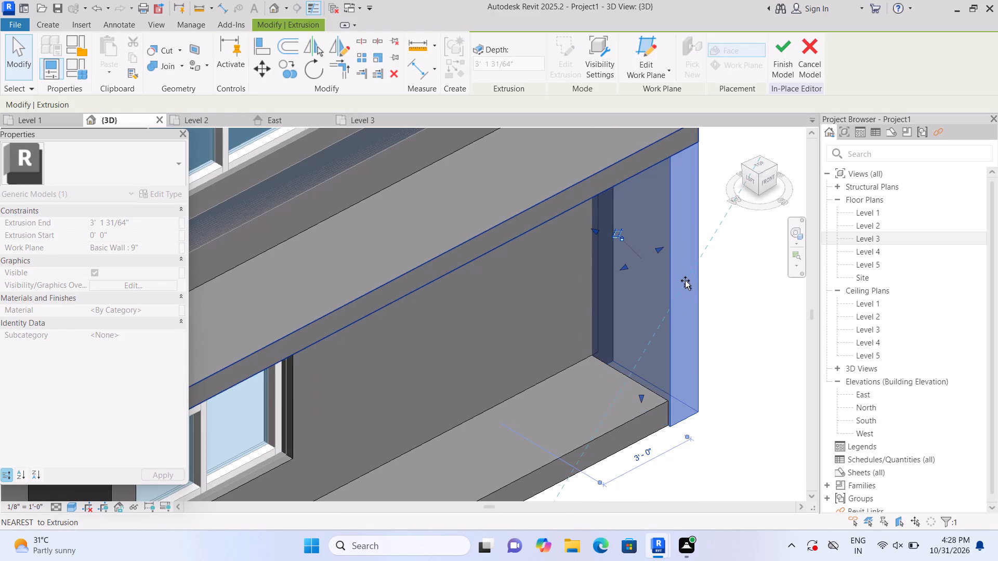
{"action": "left_click_drag", "start_coordinate": [685, 280], "coordinate": [681, 278]}
{"action": "left_click", "coordinate": [725, 296]}
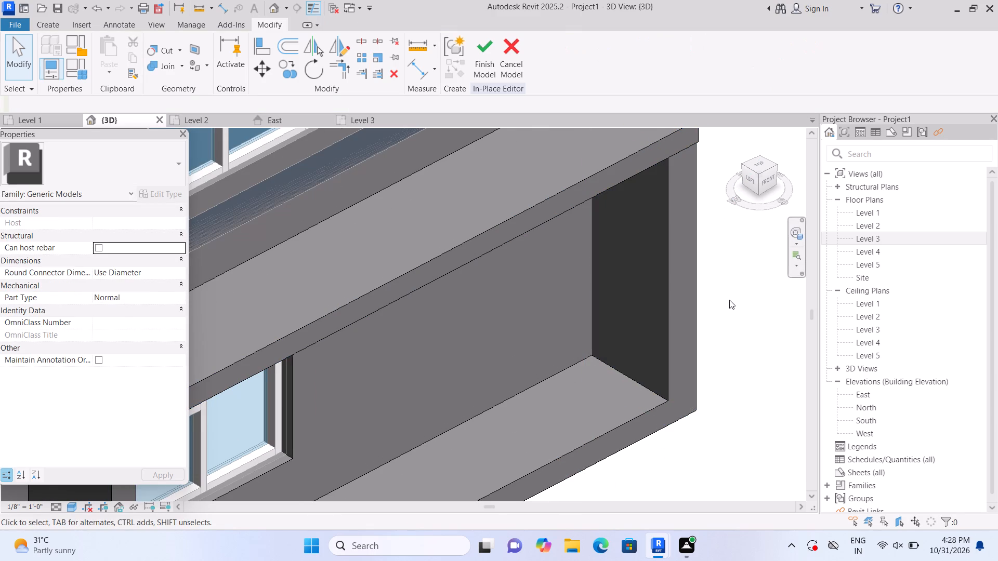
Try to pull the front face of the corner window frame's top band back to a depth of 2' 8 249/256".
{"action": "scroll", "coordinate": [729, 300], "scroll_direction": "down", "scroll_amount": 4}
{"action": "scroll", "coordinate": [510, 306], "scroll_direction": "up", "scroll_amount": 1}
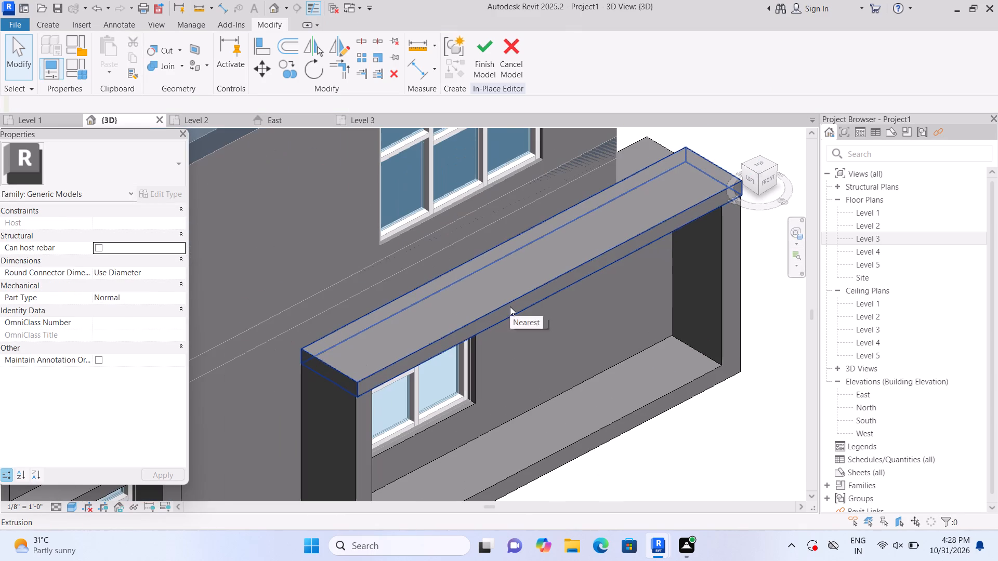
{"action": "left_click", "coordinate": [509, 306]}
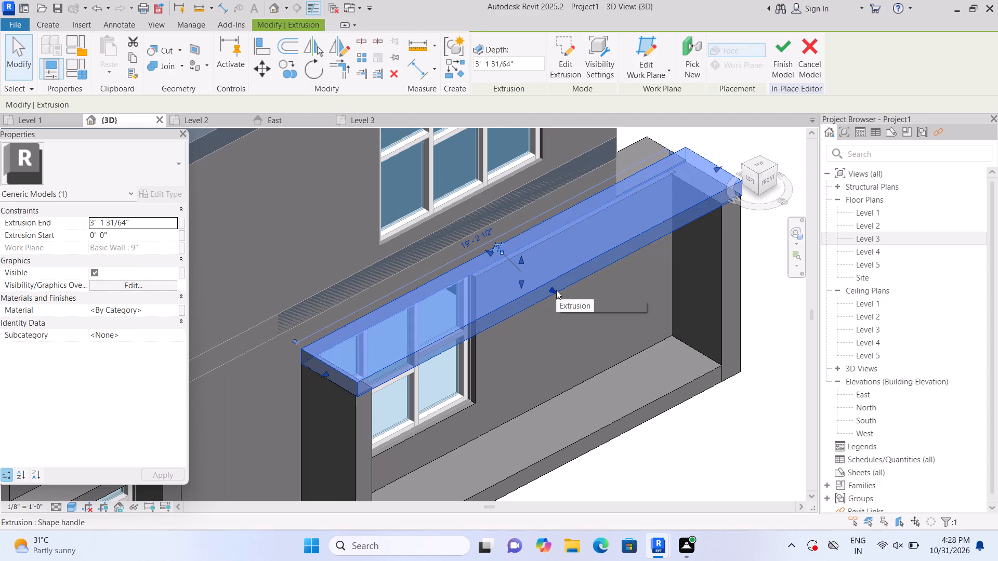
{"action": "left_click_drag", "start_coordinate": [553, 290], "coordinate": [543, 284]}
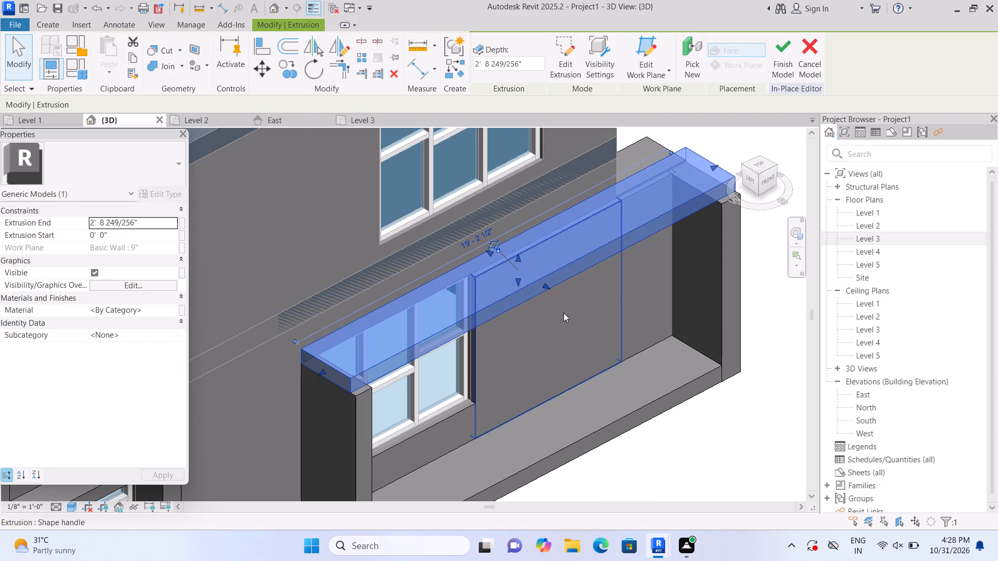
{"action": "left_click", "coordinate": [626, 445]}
Bring the top band's front face forward flush with the corner window frame's posts, at a depth of 3' 0 63/128".
{"action": "middle_click_drag", "start_coordinate": [619, 445], "coordinate": [562, 362]}
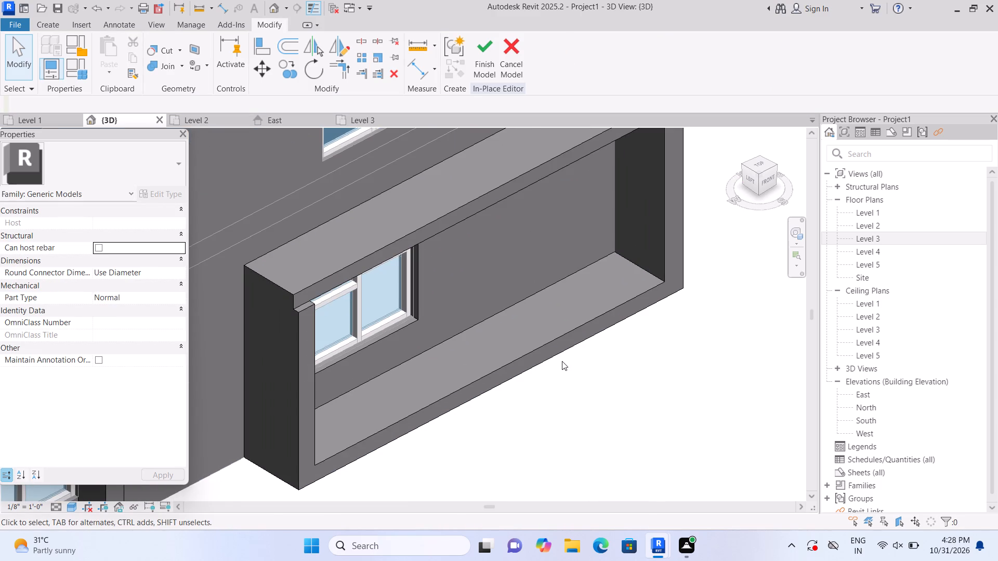
{"action": "scroll", "coordinate": [568, 349], "scroll_direction": "down", "scroll_amount": 2}
{"action": "middle_click_drag", "start_coordinate": [626, 338], "coordinate": [515, 398]}
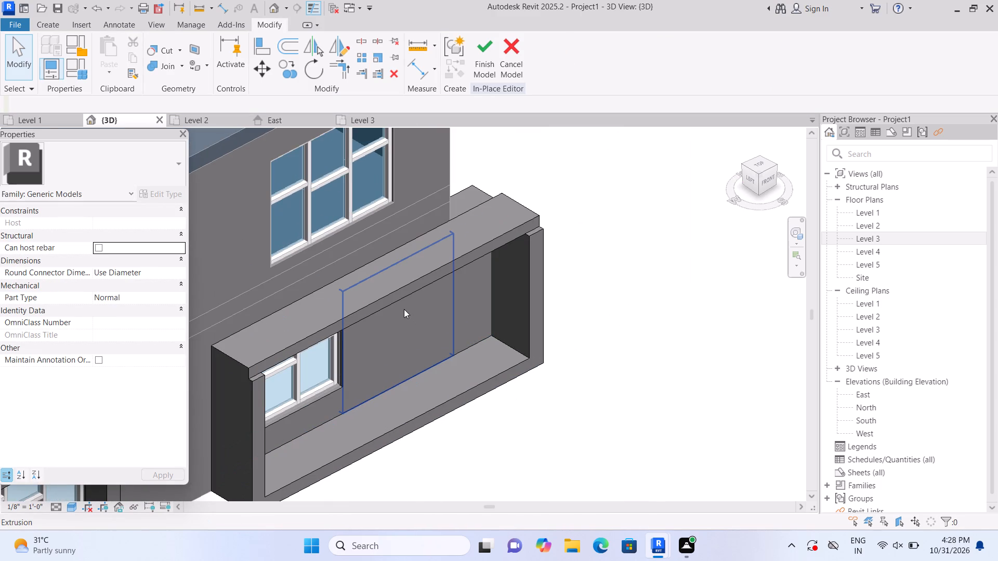
{"action": "scroll", "coordinate": [403, 304], "scroll_direction": "up", "scroll_amount": 2}
{"action": "scroll", "coordinate": [418, 299], "scroll_direction": "down", "scroll_amount": 1}
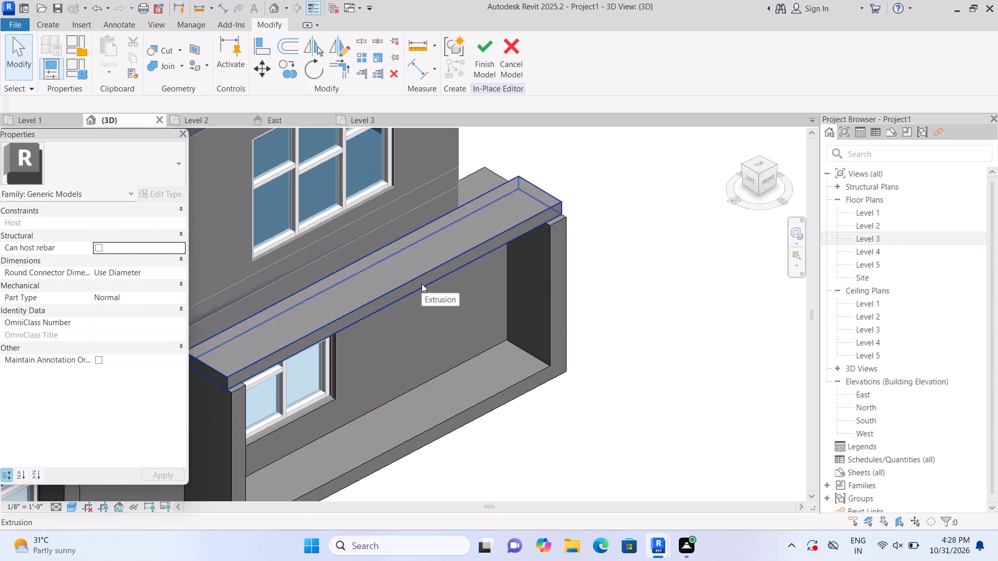
{"action": "left_click", "coordinate": [422, 284]}
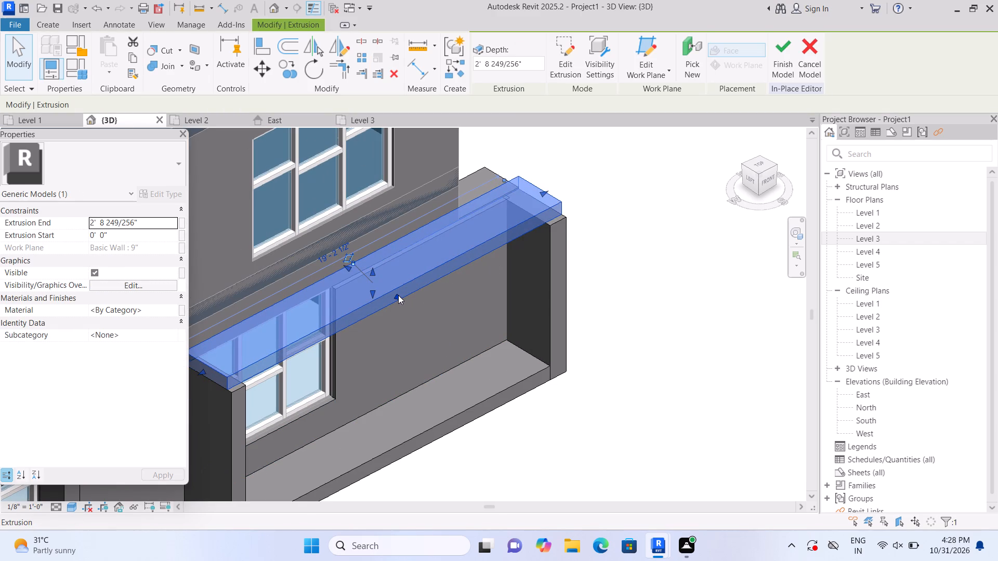
{"action": "left_click", "coordinate": [398, 295]}
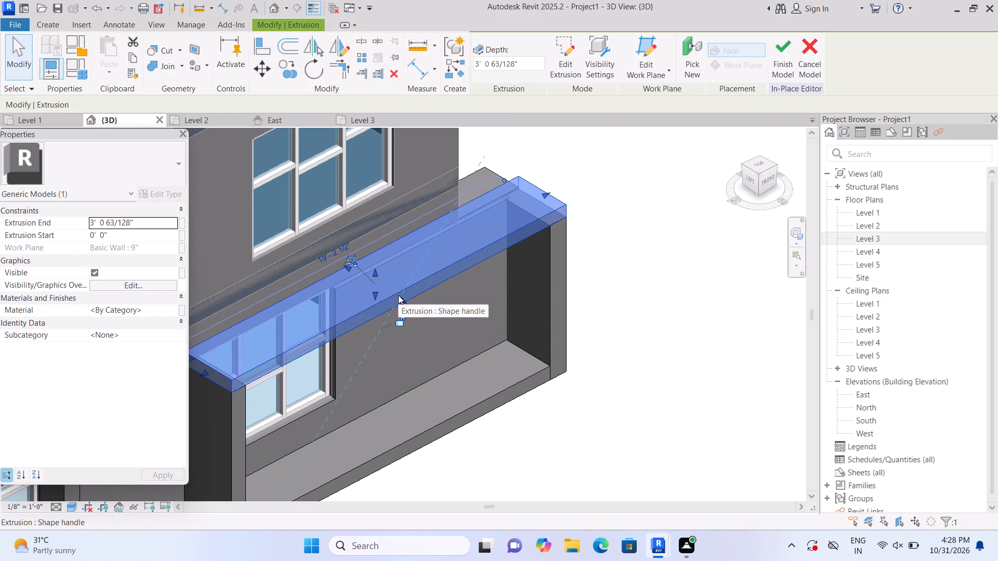
{"action": "left_click", "coordinate": [690, 329]}
Examine the corner window frame in 3D from the opposite corner and the whole front facade in front view.
{"action": "scroll", "coordinate": [691, 329], "scroll_direction": "down", "scroll_amount": 3}
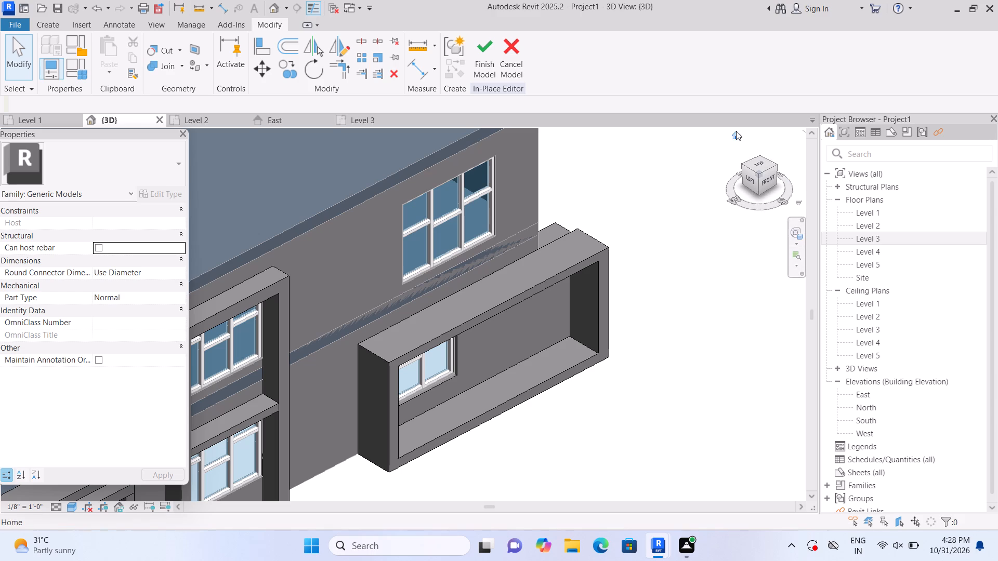
{"action": "left_click", "coordinate": [736, 135]}
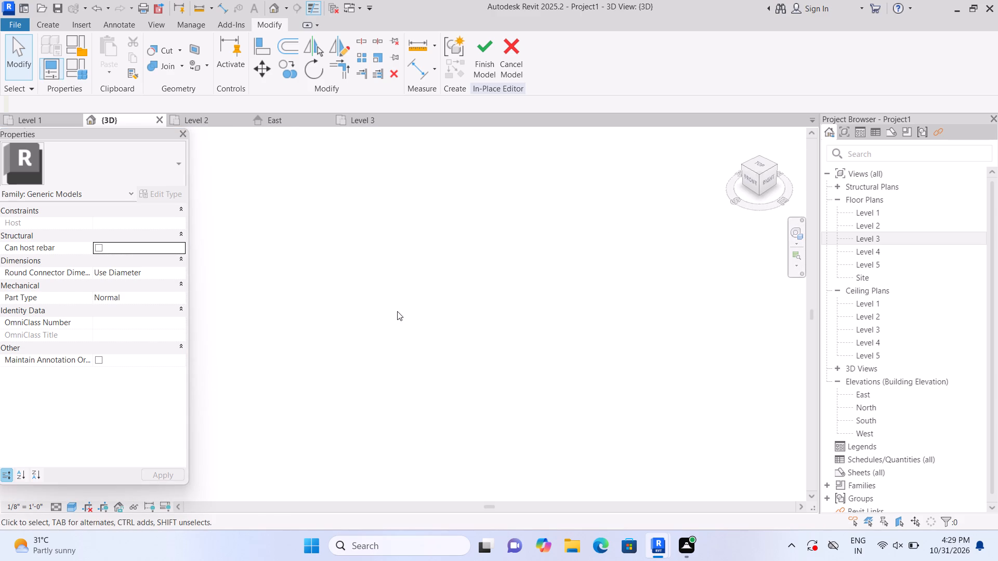
{"action": "scroll", "coordinate": [316, 444], "scroll_direction": "up", "scroll_amount": 12}
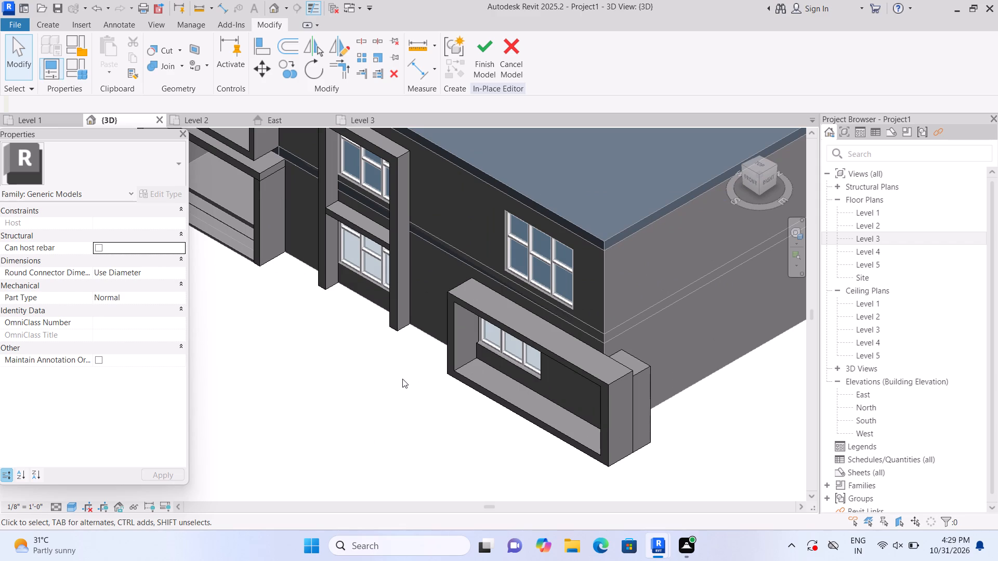
{"action": "left_click", "coordinate": [752, 177]}
{"action": "scroll", "coordinate": [474, 348], "scroll_direction": "up", "scroll_amount": 3}
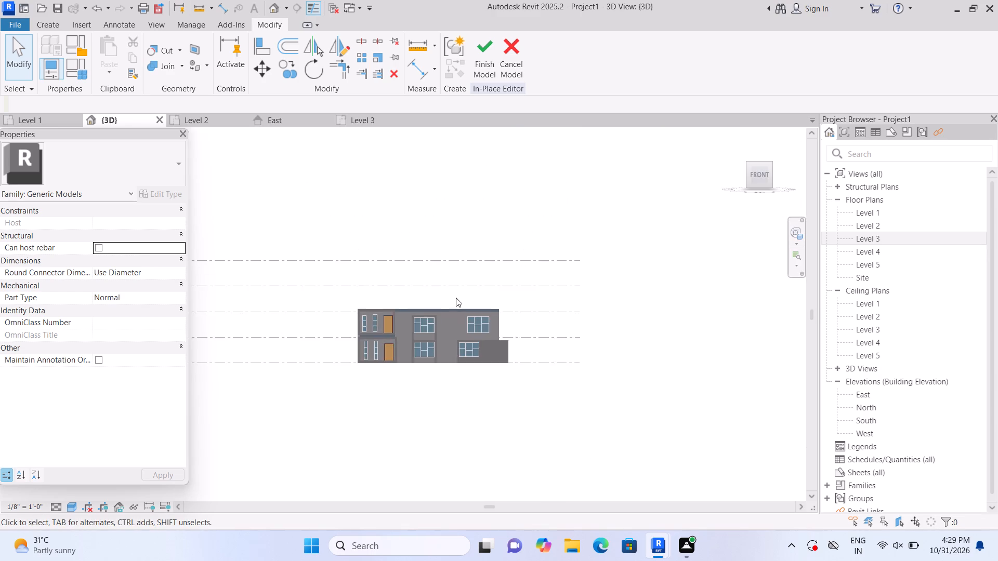
{"action": "scroll", "coordinate": [456, 298], "scroll_direction": "up", "scroll_amount": 9}
{"action": "scroll", "coordinate": [449, 353], "scroll_direction": "up", "scroll_amount": 2}
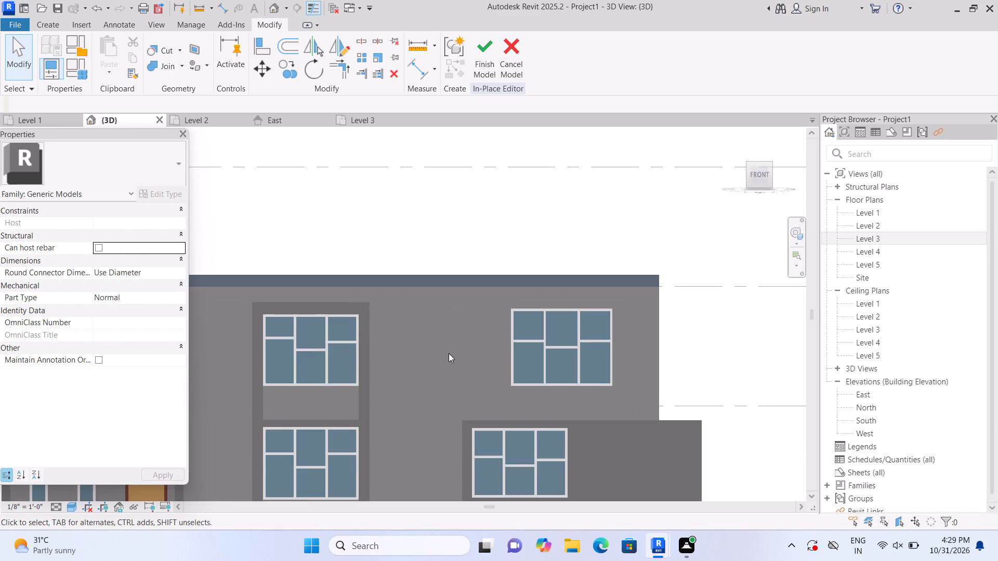
{"action": "scroll", "coordinate": [449, 353], "scroll_direction": "up", "scroll_amount": 1}
{"action": "middle_click_drag", "start_coordinate": [444, 358], "coordinate": [464, 302]}
{"action": "scroll", "coordinate": [471, 295], "scroll_direction": "down", "scroll_amount": 4}
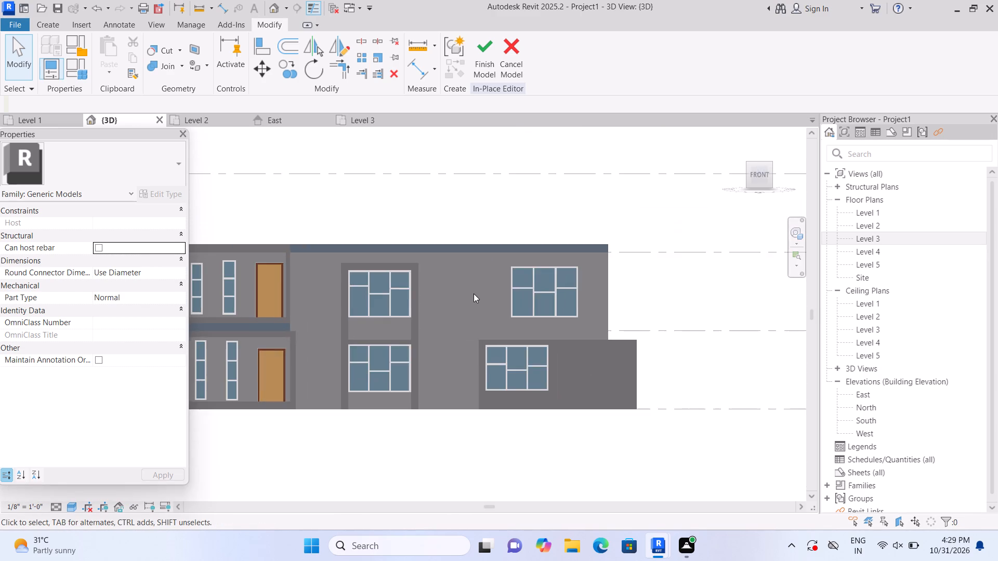
{"action": "middle_click_drag", "start_coordinate": [472, 301], "coordinate": [526, 324]}
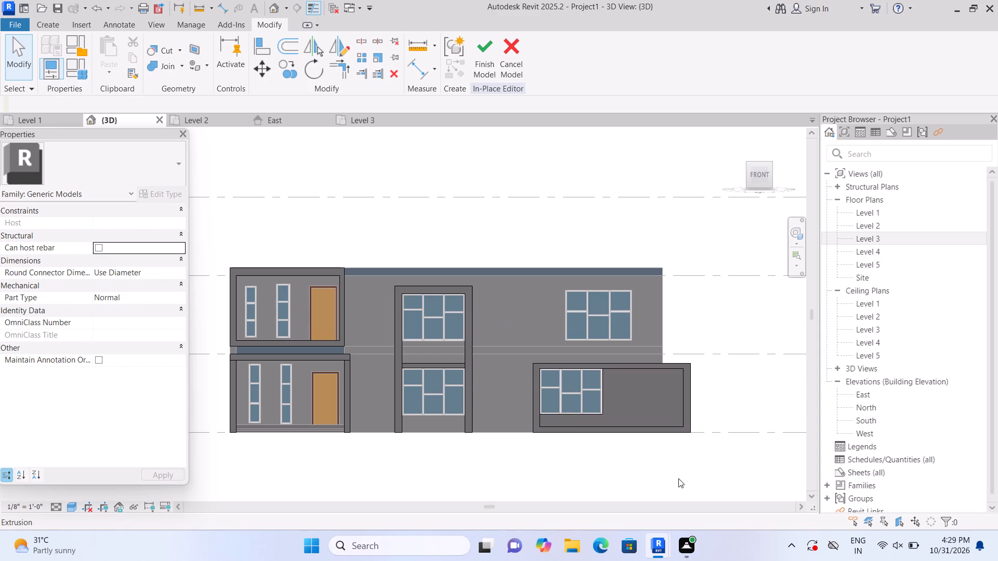
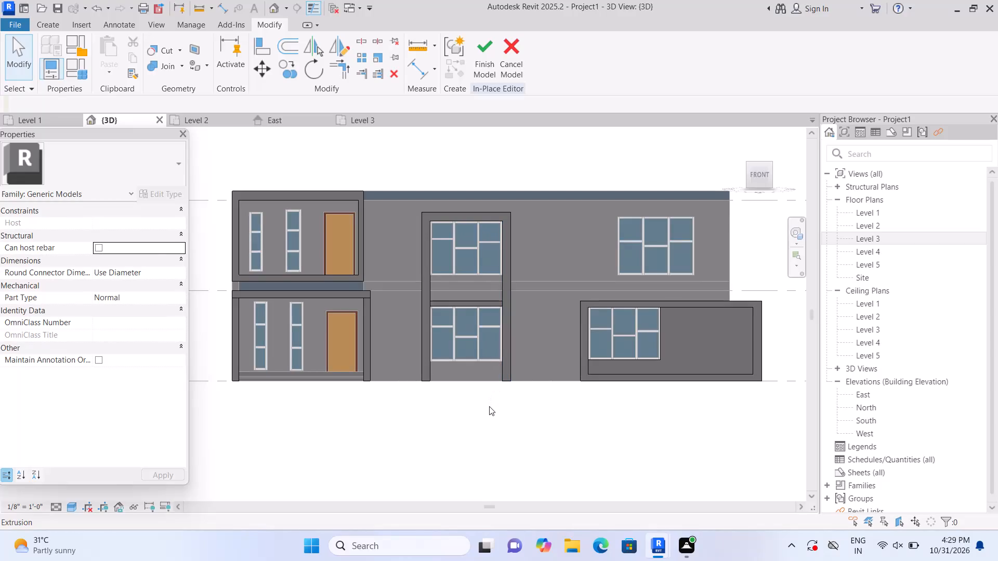
Start a solid extrusion with the upper-floor front wall's face as its work plane, ready for a rectangular profile.
{"action": "scroll", "coordinate": [489, 413], "scroll_direction": "down", "scroll_amount": 1}
{"action": "middle_click_drag", "start_coordinate": [488, 417], "coordinate": [473, 446]}
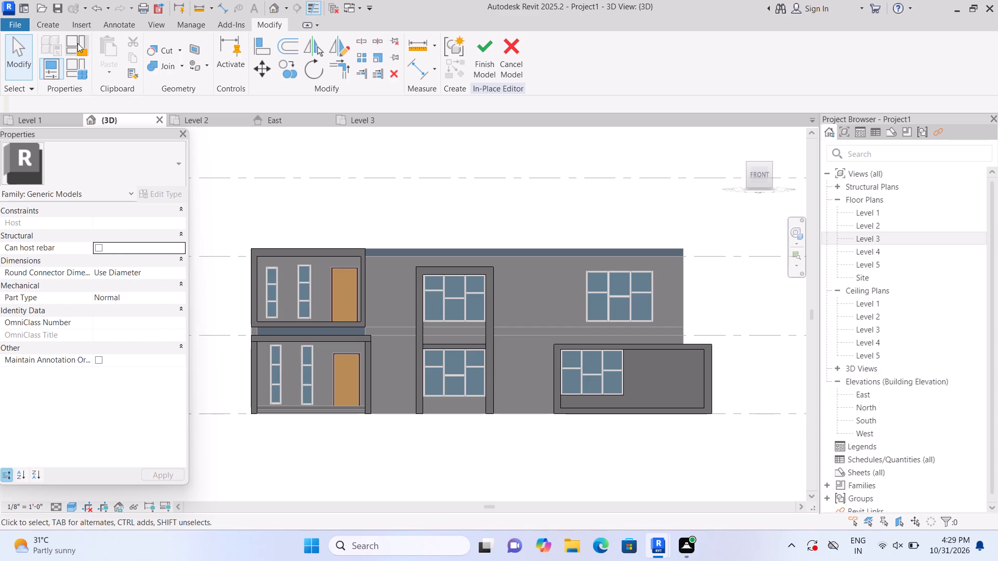
{"action": "left_click", "coordinate": [54, 20]}
{"action": "left_click", "coordinate": [116, 46]}
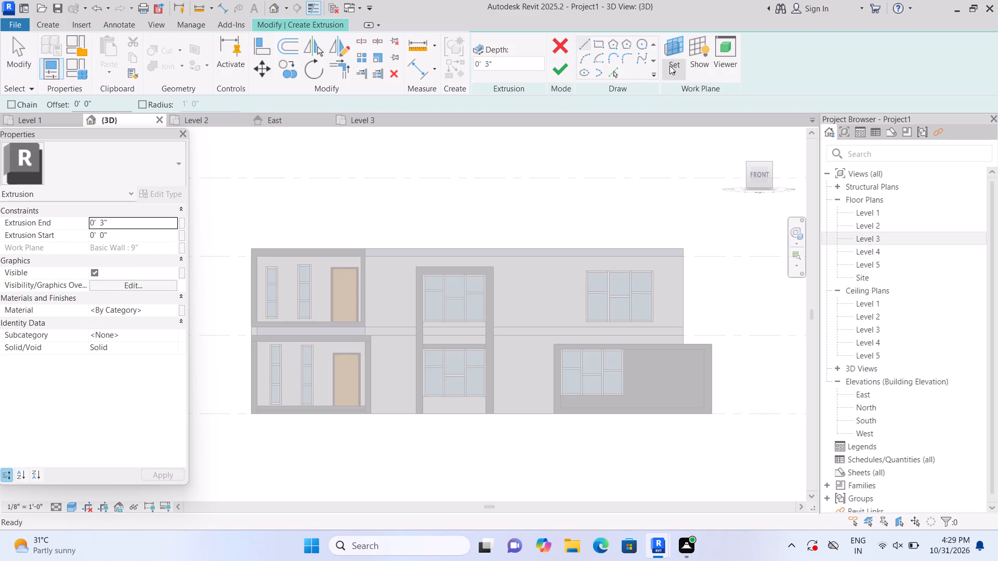
{"action": "left_click", "coordinate": [669, 65]}
{"action": "left_click", "coordinate": [682, 117]}
{"action": "scroll", "coordinate": [576, 343], "scroll_direction": "up", "scroll_amount": 2}
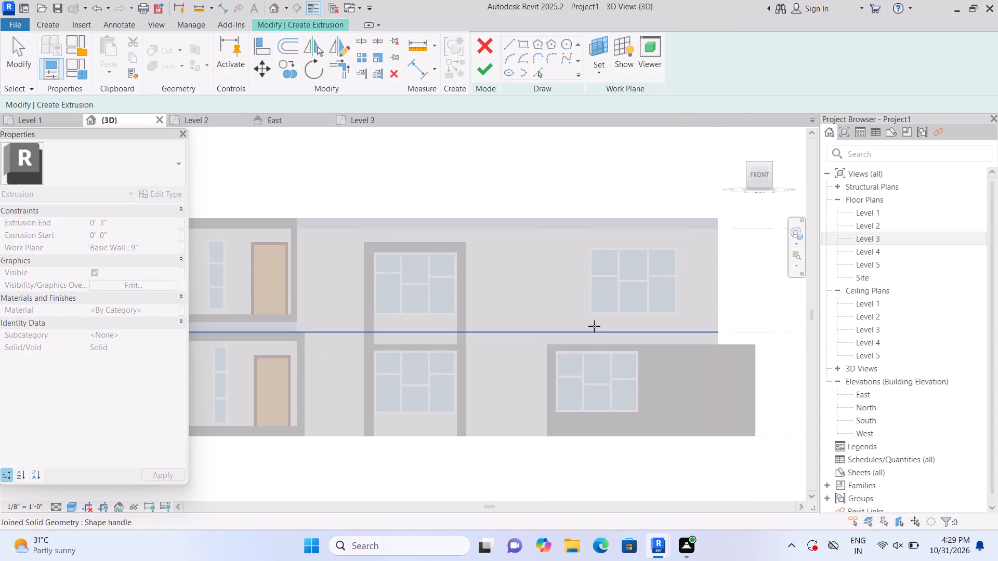
{"action": "left_click", "coordinate": [650, 235]}
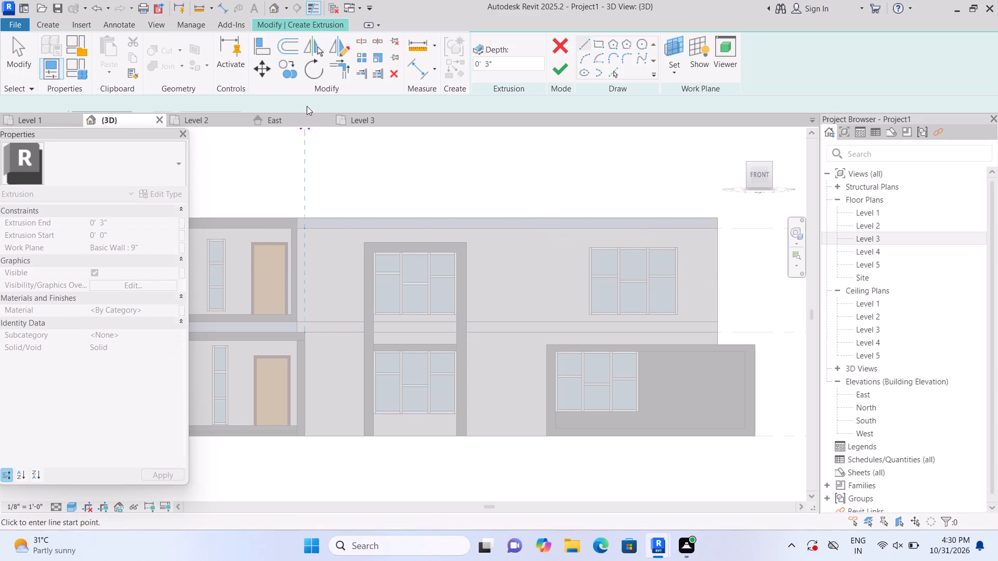
{"action": "left_click", "coordinate": [601, 39]}
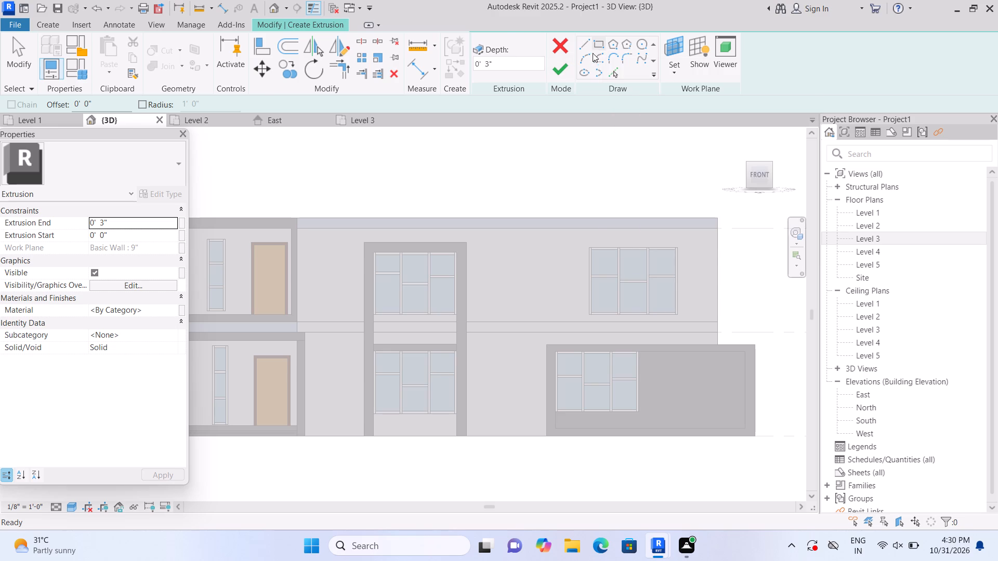
{"action": "left_click", "coordinate": [599, 47]}
{"action": "left_click", "coordinate": [599, 37]}
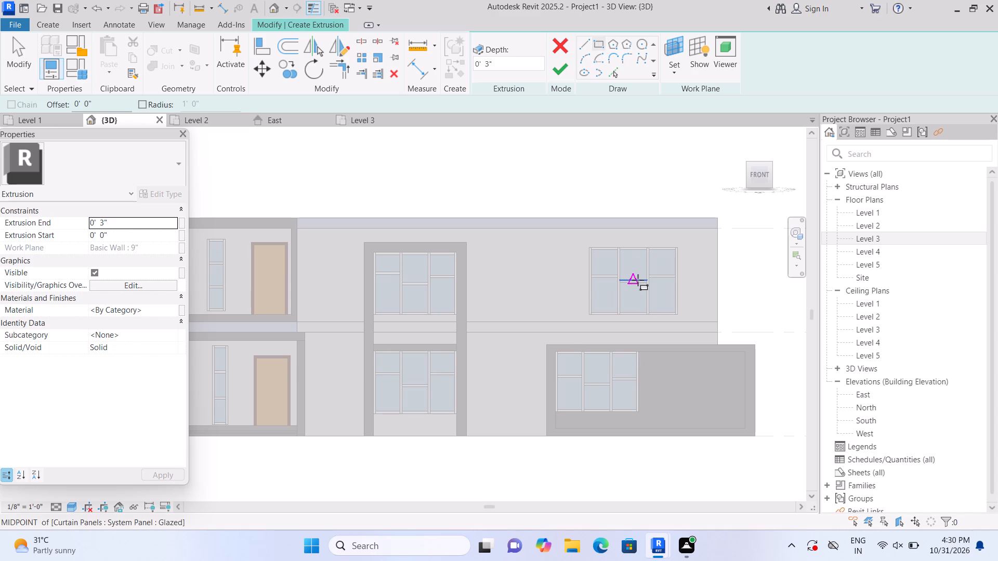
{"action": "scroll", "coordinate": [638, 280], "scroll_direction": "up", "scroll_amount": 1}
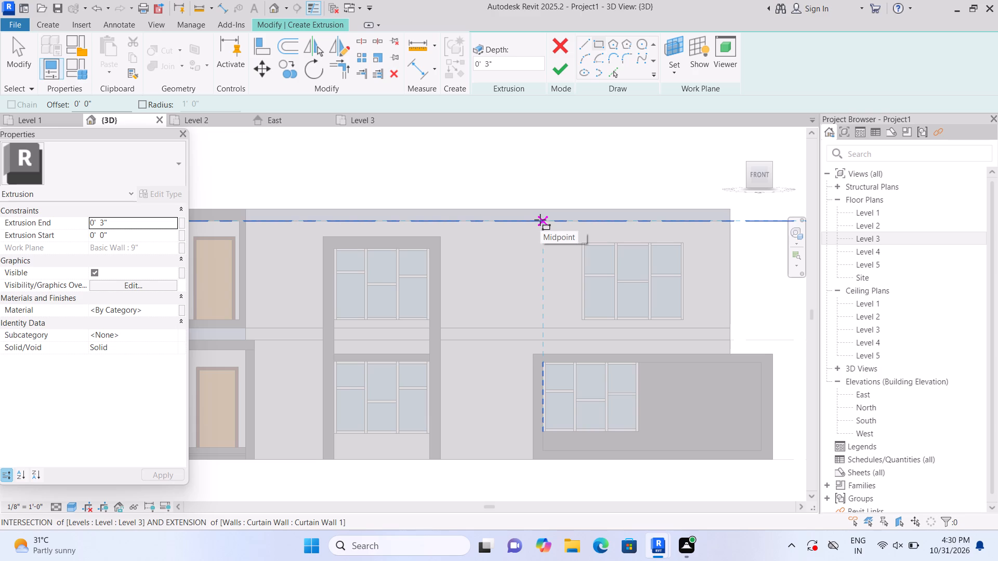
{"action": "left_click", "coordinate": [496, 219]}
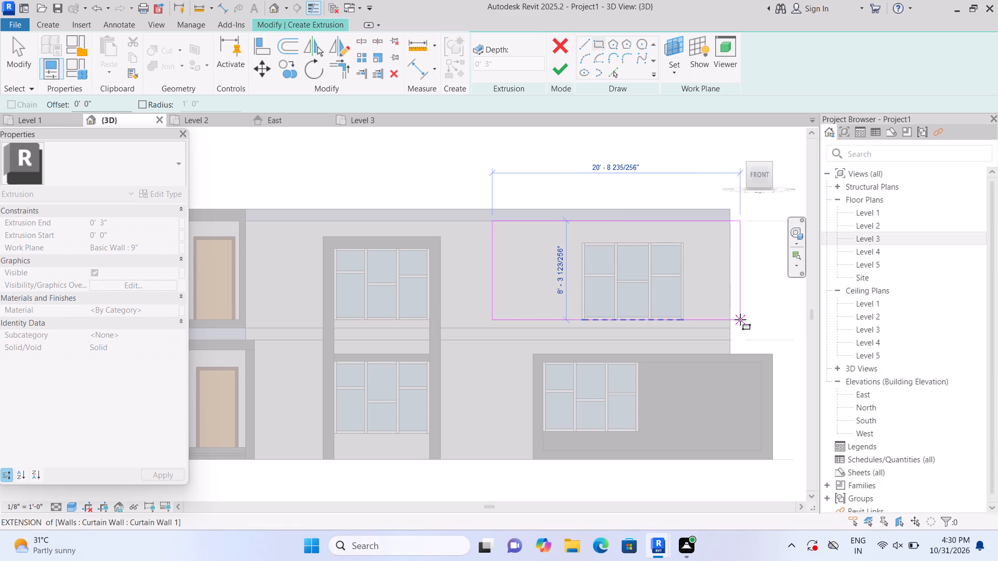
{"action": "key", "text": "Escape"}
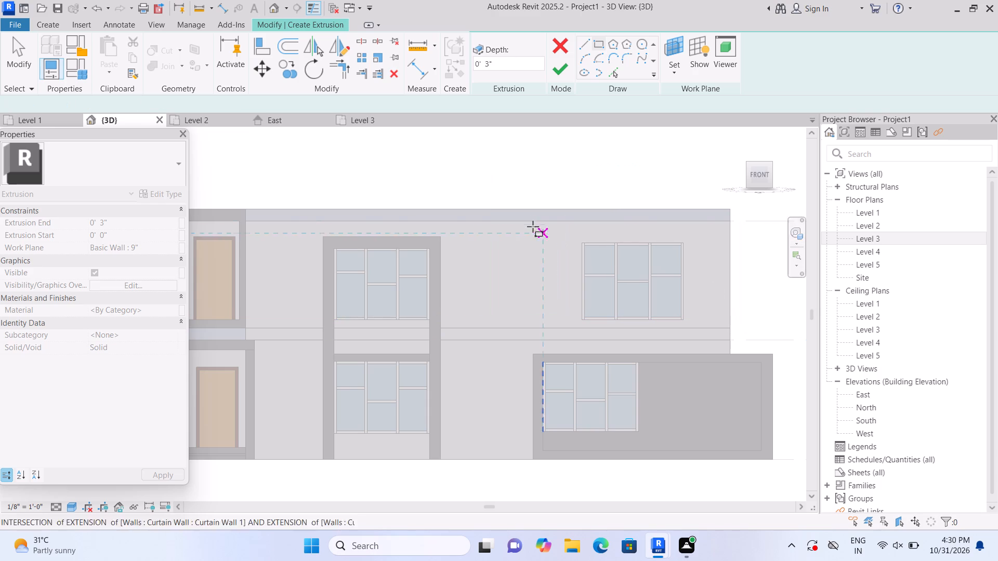
Extrude a rectangle about 19' 6" by 10' 0" over the window above the corner frame, from roof top to wall end.
{"action": "left_click_drag", "start_coordinate": [496, 213], "coordinate": [545, 162]}
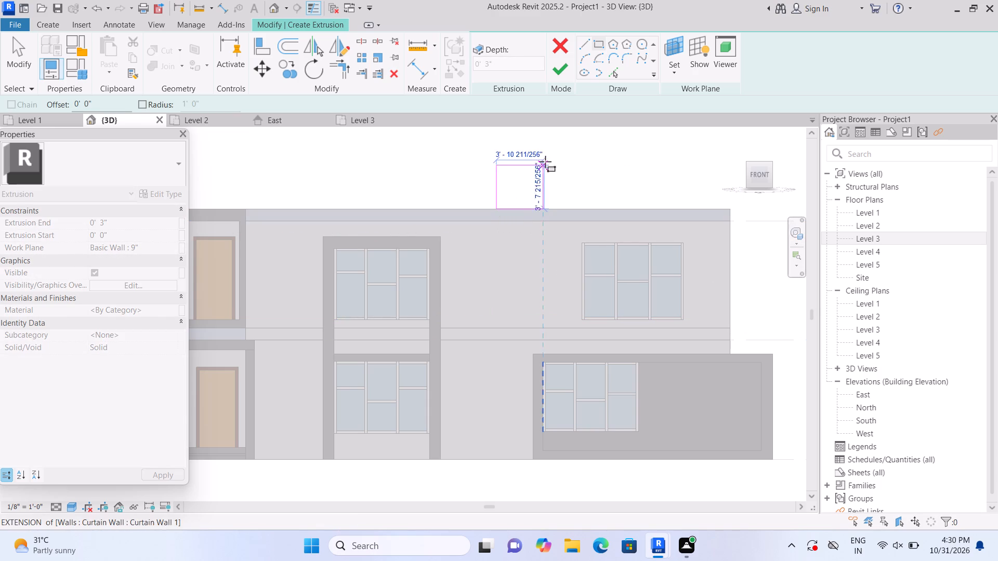
{"action": "left_click_drag", "start_coordinate": [545, 162], "coordinate": [525, 183]}
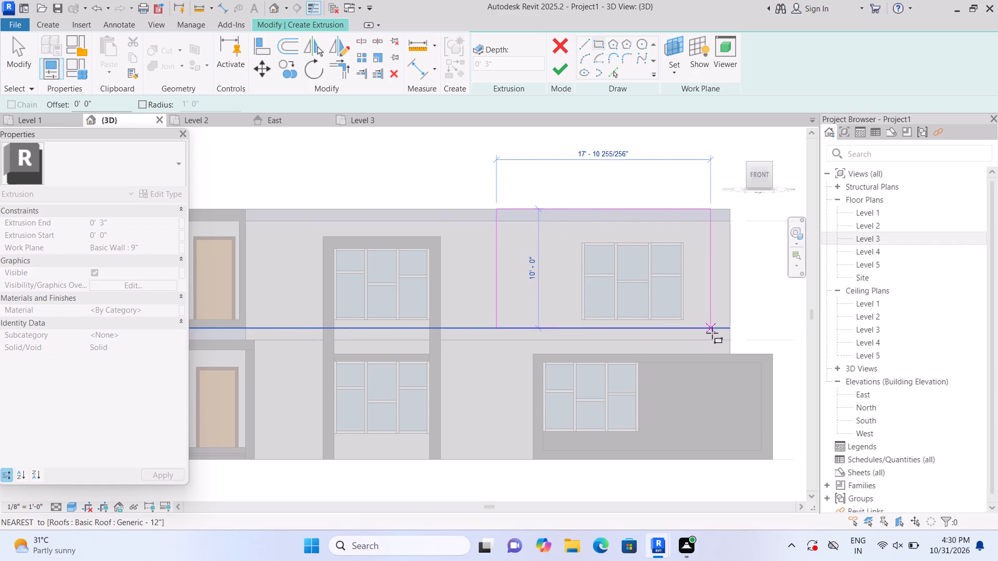
{"action": "scroll", "coordinate": [714, 331], "scroll_direction": "up", "scroll_amount": 1}
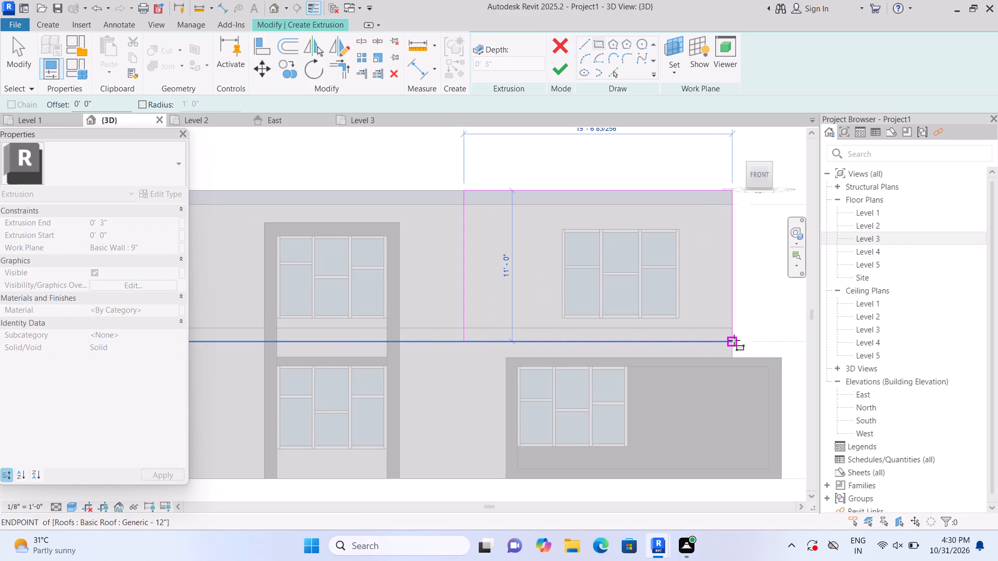
{"action": "scroll", "coordinate": [734, 340], "scroll_direction": "up", "scroll_amount": 1}
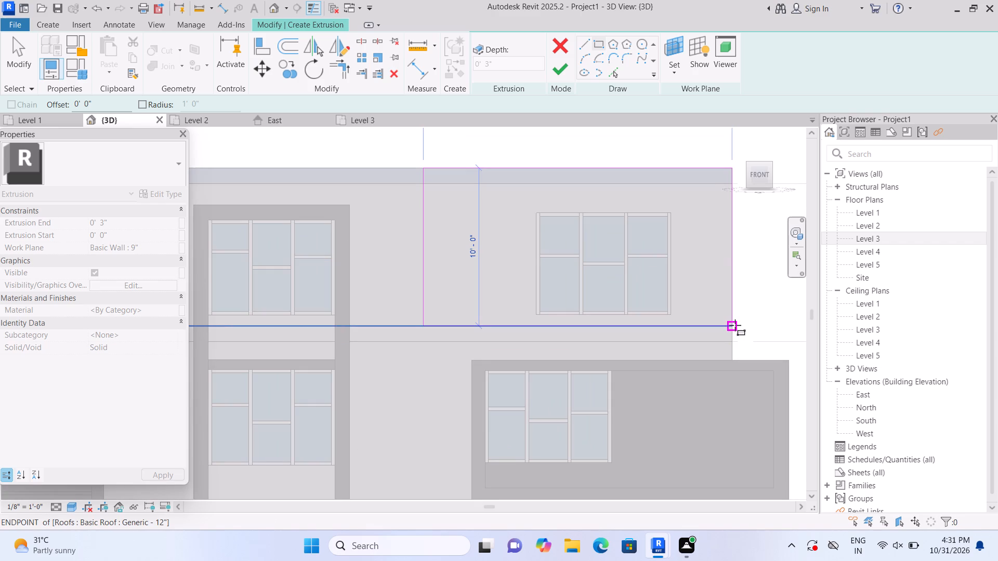
{"action": "left_click", "coordinate": [735, 325]}
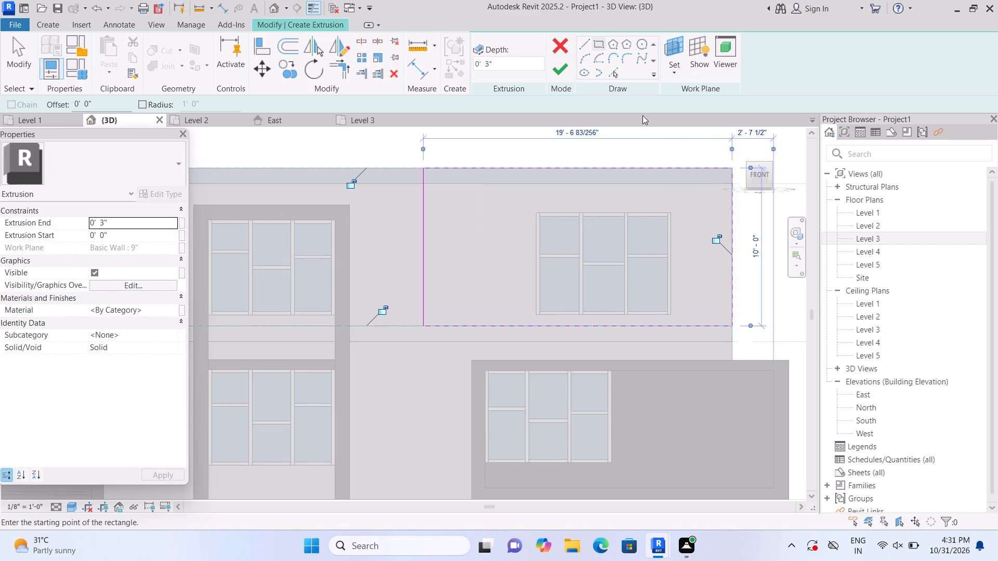
{"action": "left_click", "coordinate": [567, 76]}
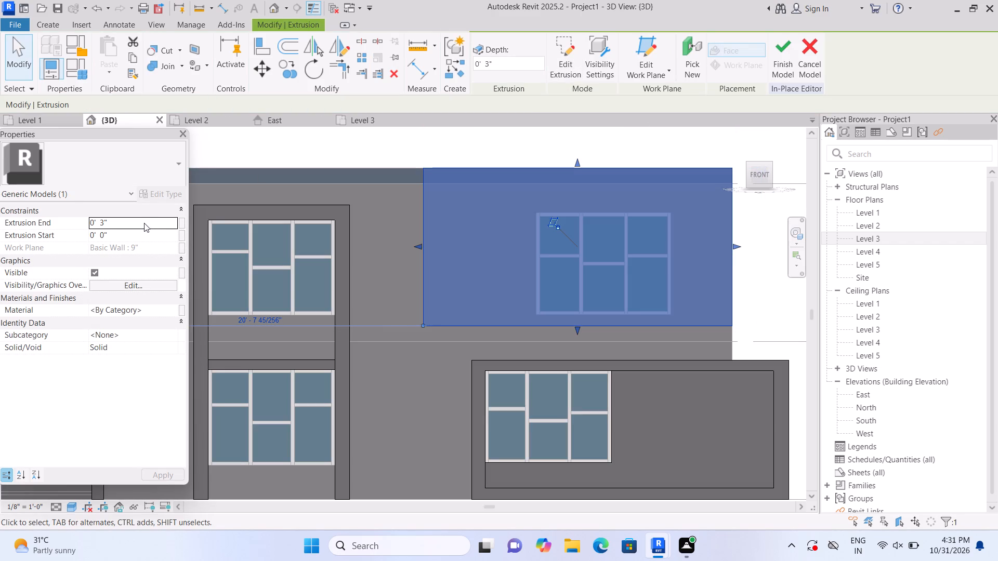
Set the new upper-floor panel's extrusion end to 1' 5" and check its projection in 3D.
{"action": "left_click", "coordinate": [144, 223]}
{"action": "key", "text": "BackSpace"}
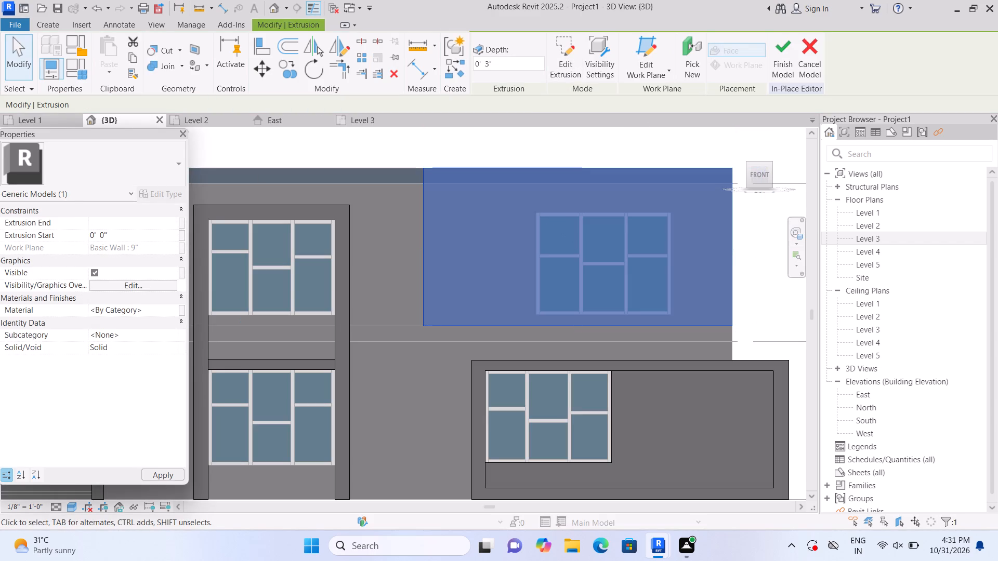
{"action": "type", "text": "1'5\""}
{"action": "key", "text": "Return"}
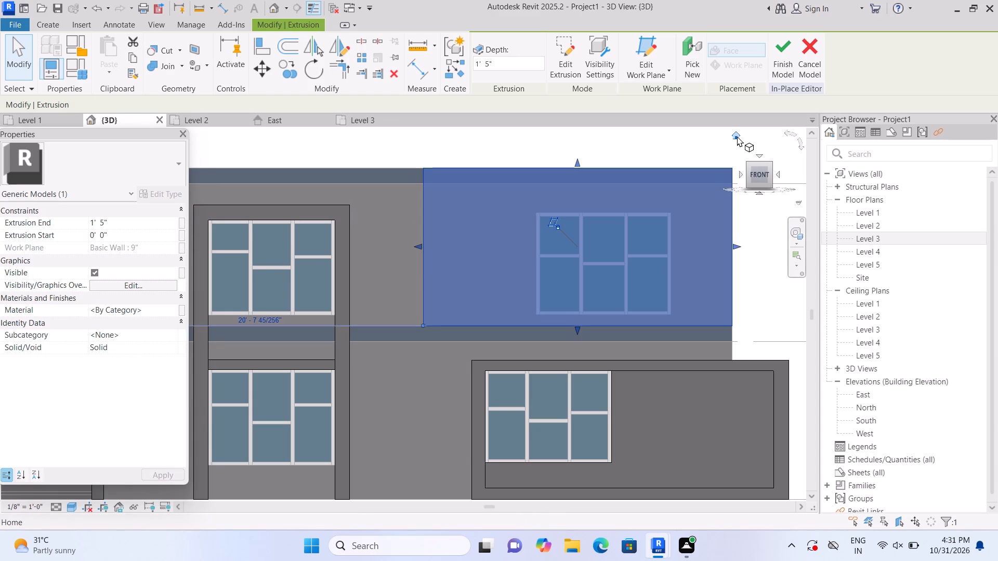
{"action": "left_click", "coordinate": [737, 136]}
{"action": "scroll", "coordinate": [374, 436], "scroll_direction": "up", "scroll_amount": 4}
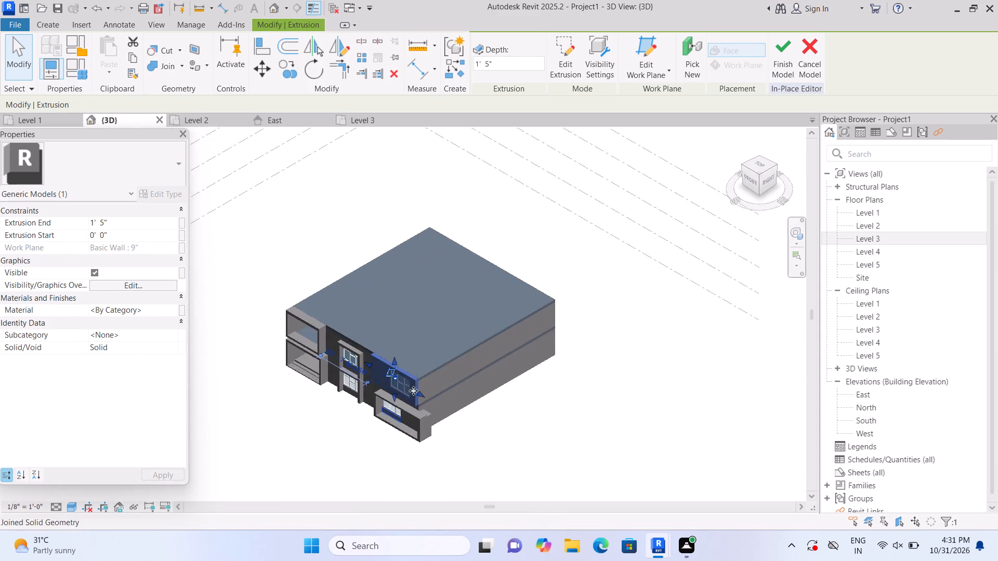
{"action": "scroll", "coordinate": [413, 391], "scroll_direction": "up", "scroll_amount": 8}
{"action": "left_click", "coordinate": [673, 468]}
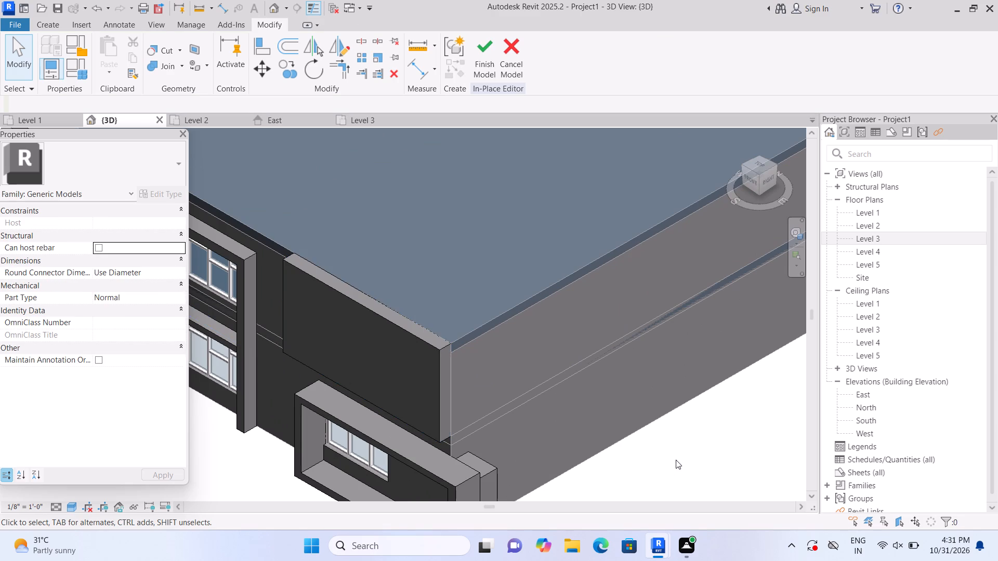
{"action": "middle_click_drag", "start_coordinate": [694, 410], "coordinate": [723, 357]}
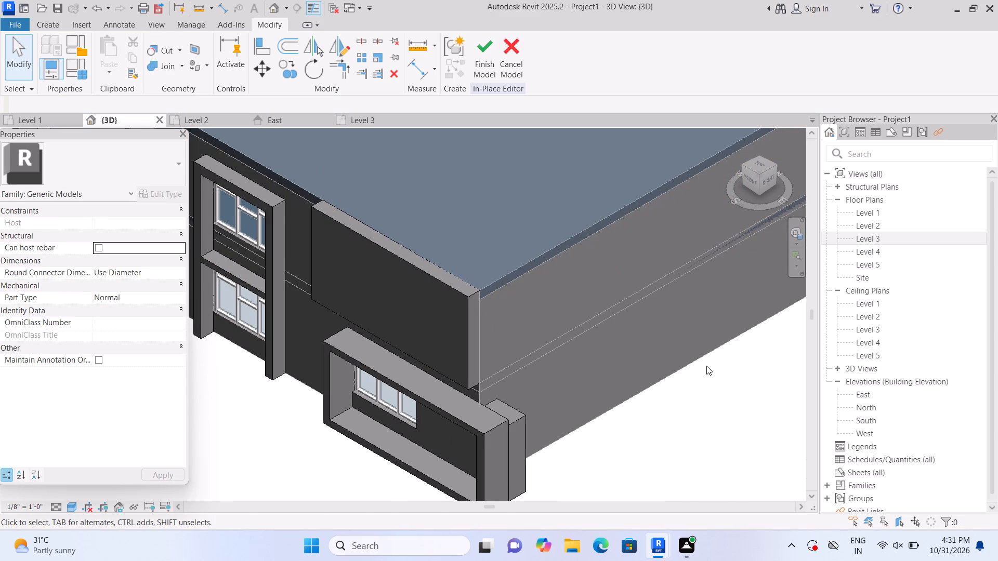
Set the upper-floor panel's extrusion end to 2' 0".
{"action": "left_click", "coordinate": [755, 181]}
{"action": "scroll", "coordinate": [436, 337], "scroll_direction": "up", "scroll_amount": 4}
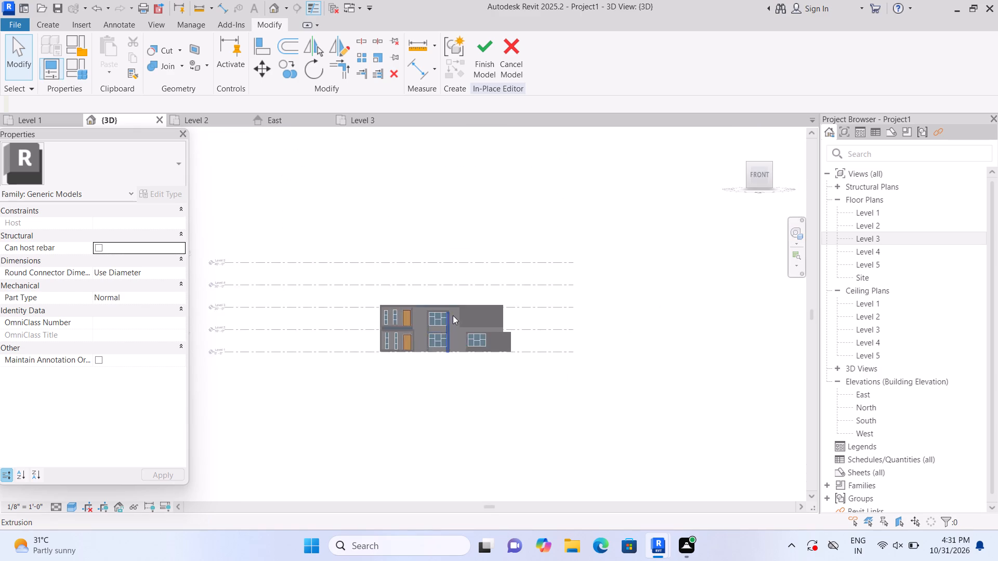
{"action": "scroll", "coordinate": [453, 315], "scroll_direction": "up", "scroll_amount": 4}
{"action": "left_click", "coordinate": [486, 314]}
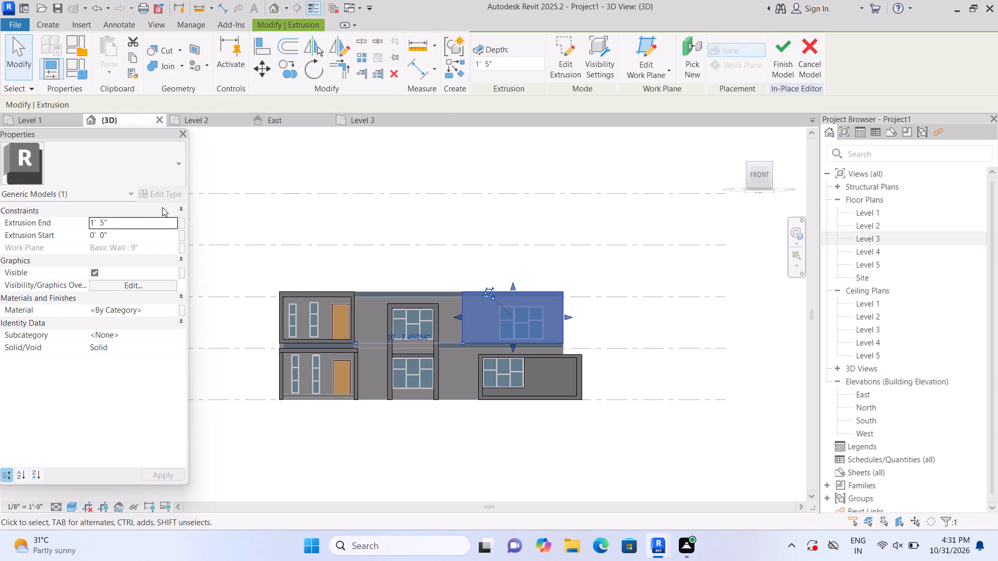
{"action": "left_click", "coordinate": [163, 219]}
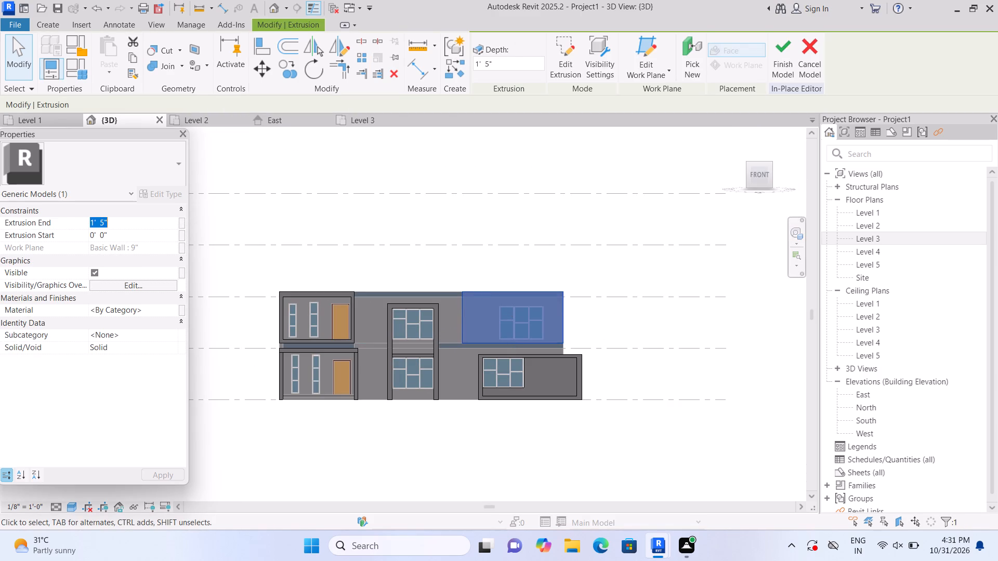
{"action": "key", "text": "2"}
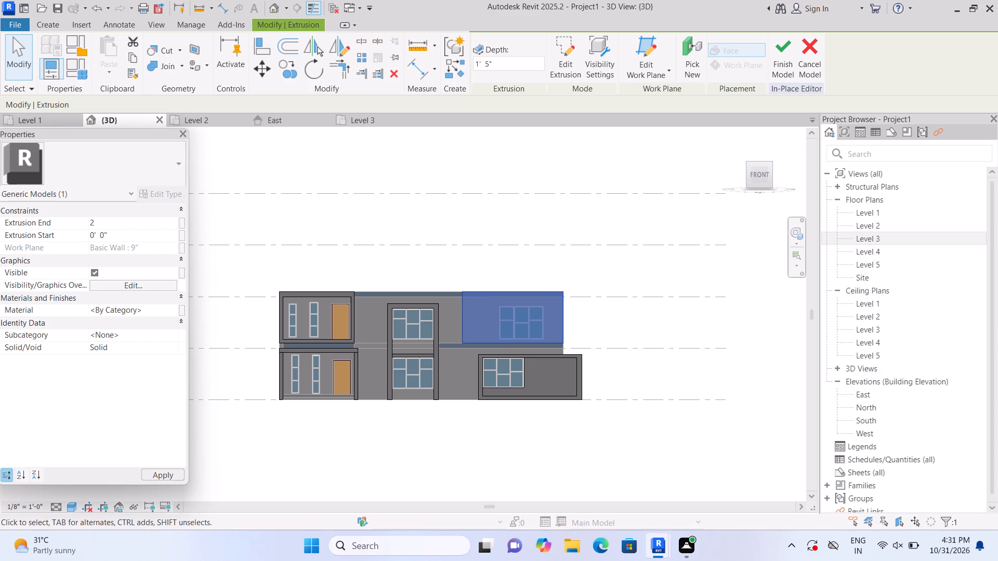
{"action": "key", "text": "apostrophe"}
{"action": "key", "text": "Return"}
{"action": "left_click", "coordinate": [405, 437]}
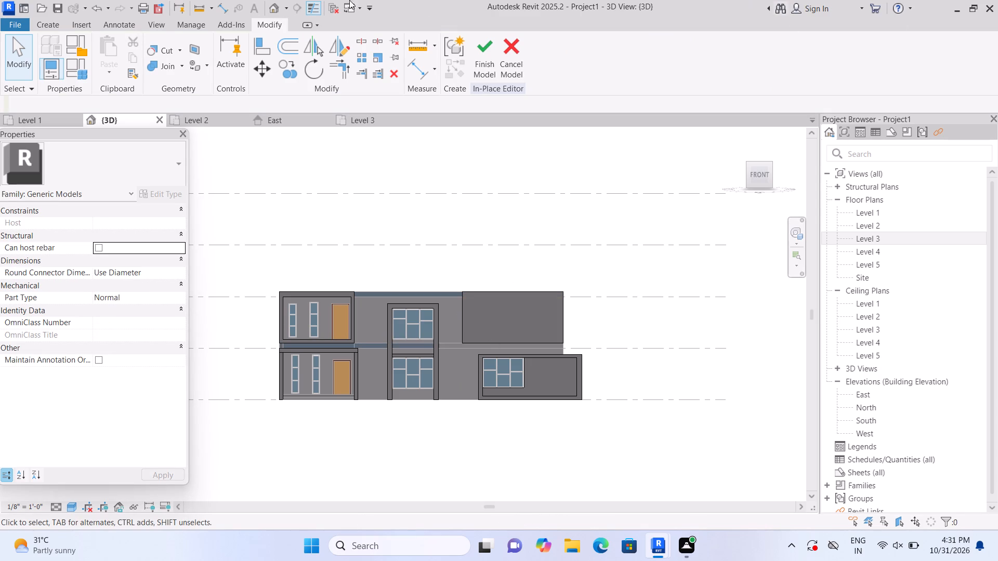
Start a void extrusion with the upper-floor panel's front face as its work plane.
{"action": "left_click", "coordinate": [45, 29]}
{"action": "left_click", "coordinate": [267, 67]}
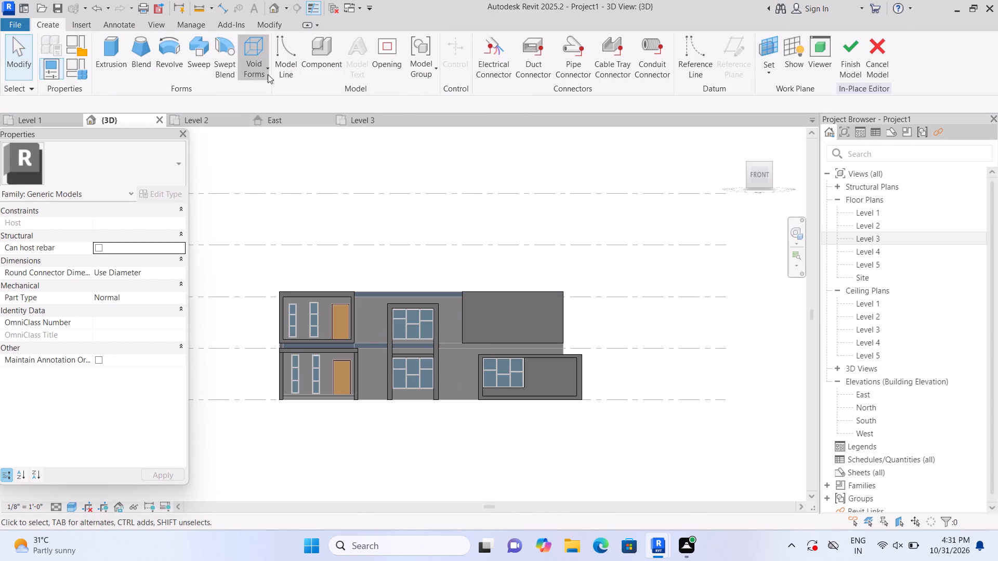
{"action": "left_click", "coordinate": [268, 95]}
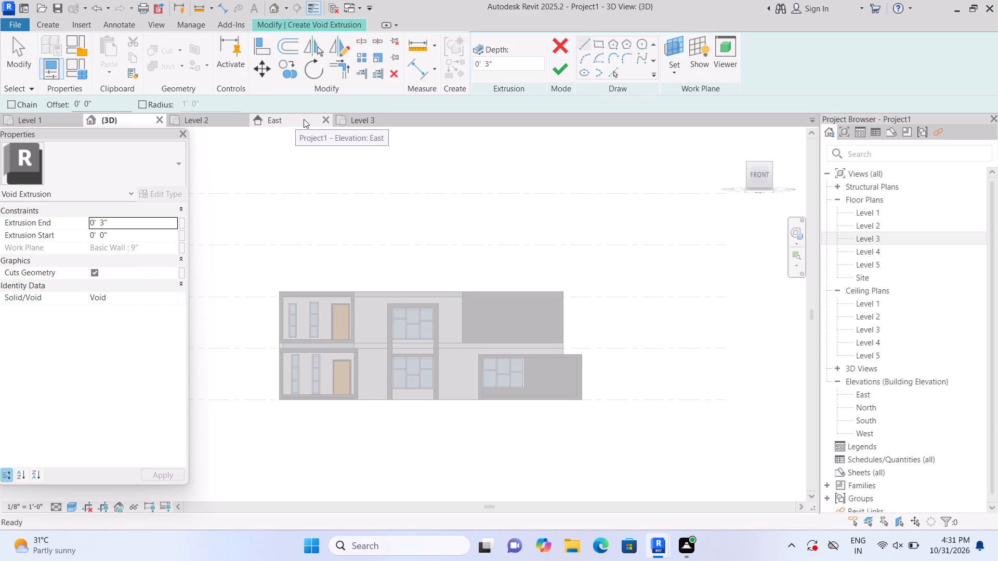
{"action": "left_click", "coordinate": [671, 72]}
{"action": "left_click", "coordinate": [681, 123]}
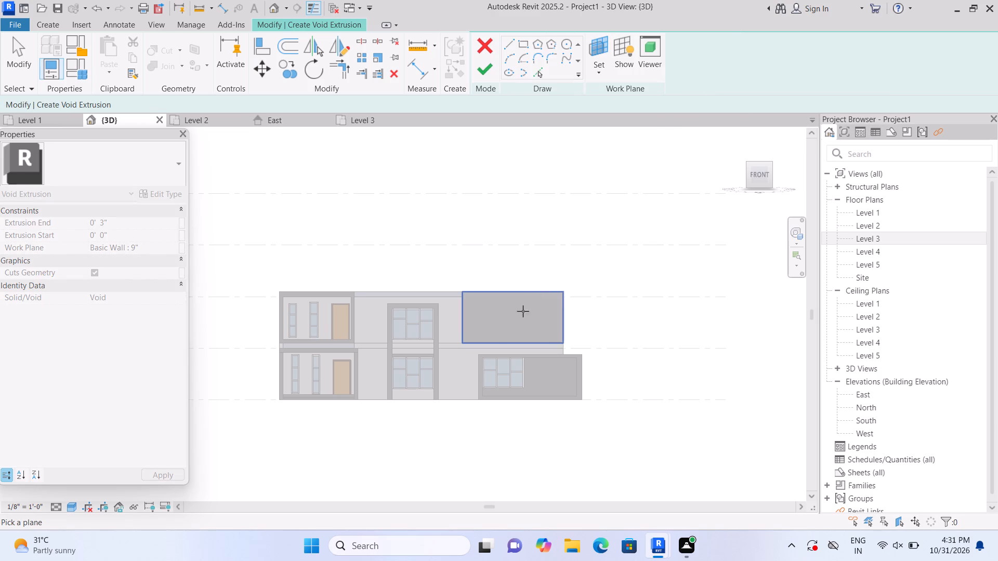
{"action": "scroll", "coordinate": [493, 334], "scroll_direction": "up", "scroll_amount": 1}
{"action": "left_click", "coordinate": [491, 334]}
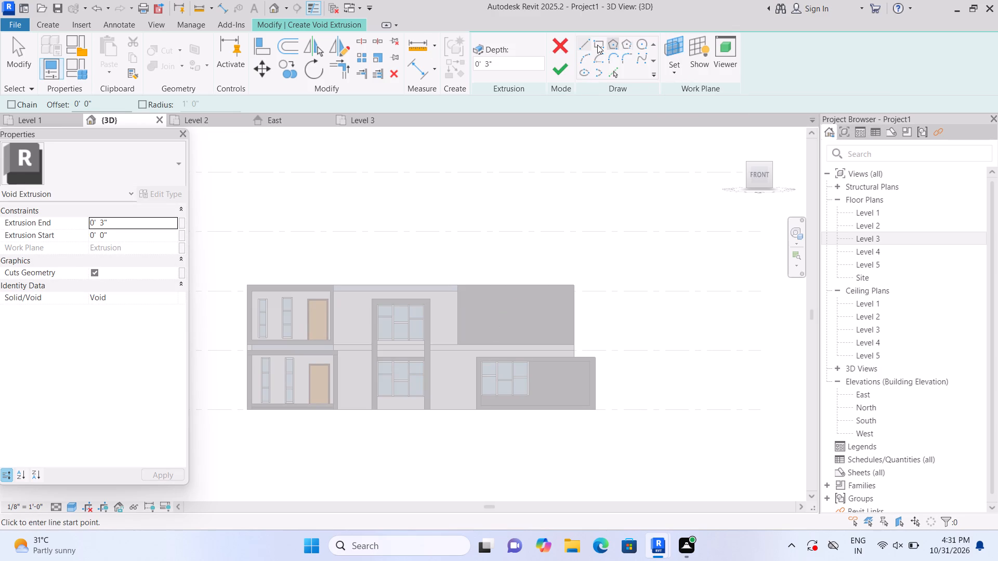
Sketch the void's rectangle, about 14' 6" by 6' 6", inside the upper-floor panel using a 2" offset, and finish the sketch.
{"action": "left_click", "coordinate": [597, 45]}
{"action": "left_click", "coordinate": [109, 102]}
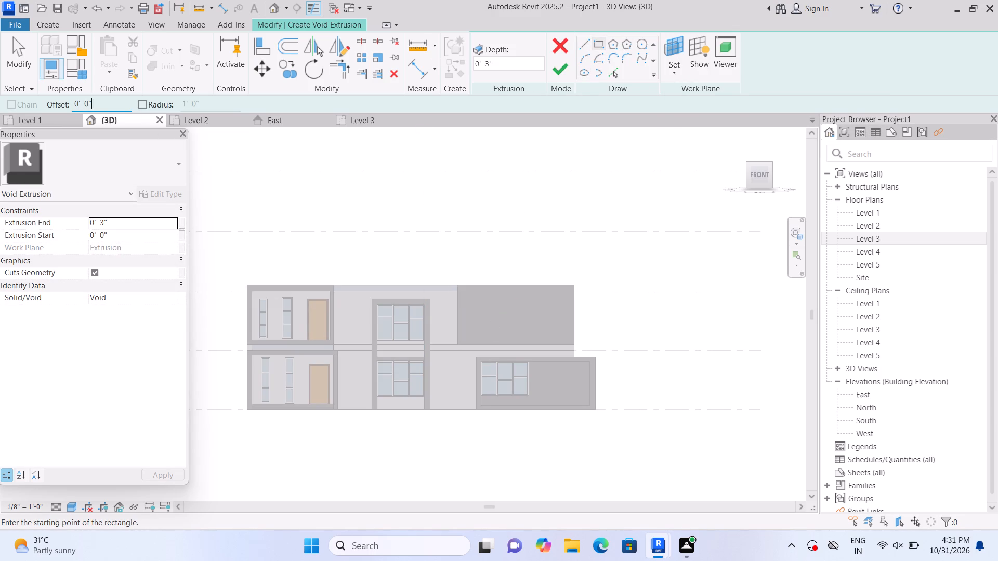
{"action": "key", "text": "BackSpace"}
{"action": "key", "text": "BackSpace"}
{"action": "key", "text": "BackSpace"}
{"action": "key", "text": "BackSpace"}
{"action": "key", "text": "BackSpace"}
{"action": "key", "text": "BackSpace"}
{"action": "key", "text": "BackSpace"}
{"action": "key", "text": "BackSpace"}
{"action": "key", "text": "BackSpace"}
{"action": "key", "text": "BackSpace"}
{"action": "key", "text": "BackSpace"}
{"action": "type", "text": "2\""}
{"action": "key", "text": "Return"}
{"action": "scroll", "coordinate": [466, 322], "scroll_direction": "up", "scroll_amount": 1}
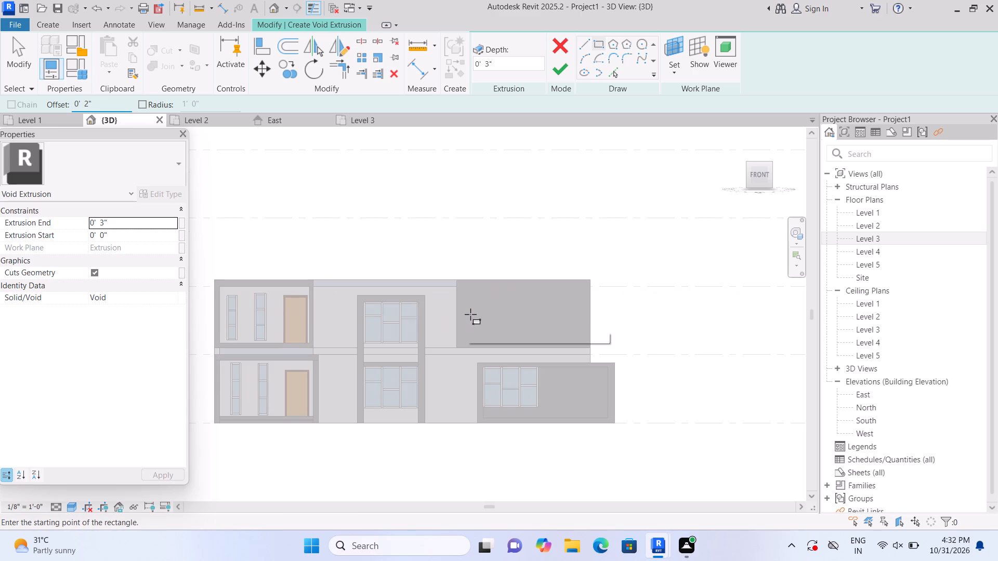
{"action": "middle_click_drag", "start_coordinate": [484, 310], "coordinate": [530, 314]}
{"action": "scroll", "coordinate": [527, 298], "scroll_direction": "up", "scroll_amount": 3}
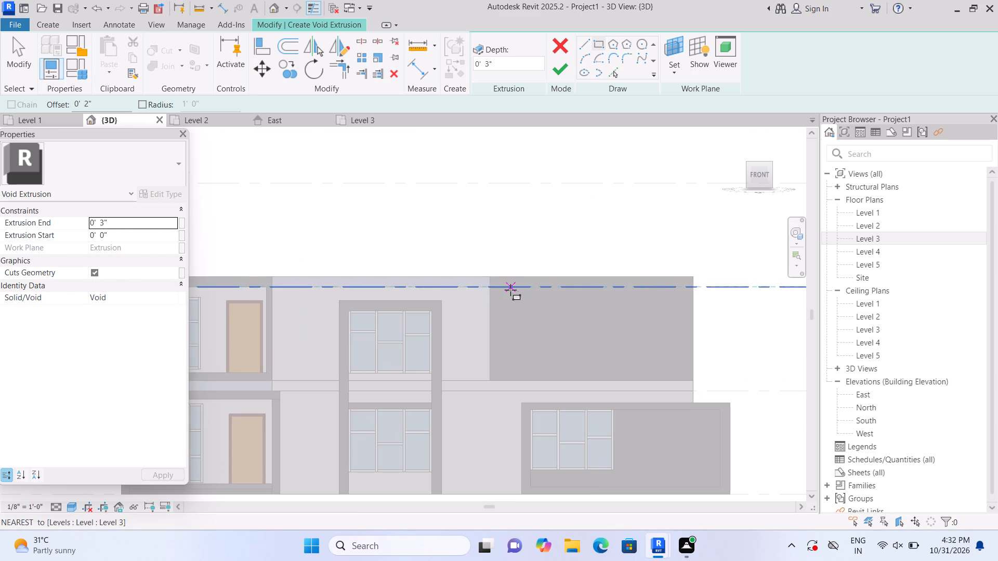
{"action": "left_click", "coordinate": [509, 295]}
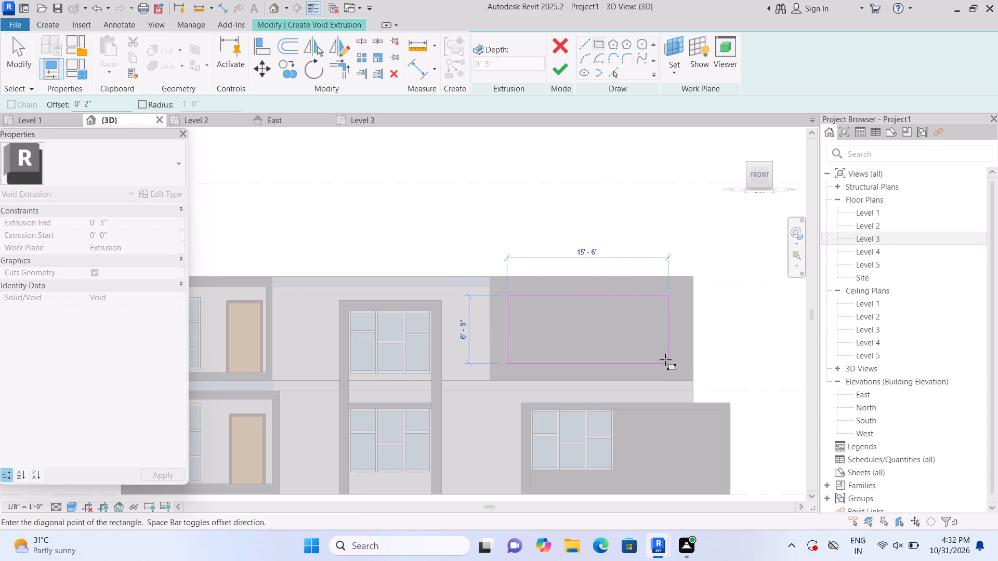
{"action": "key", "text": "Escape"}
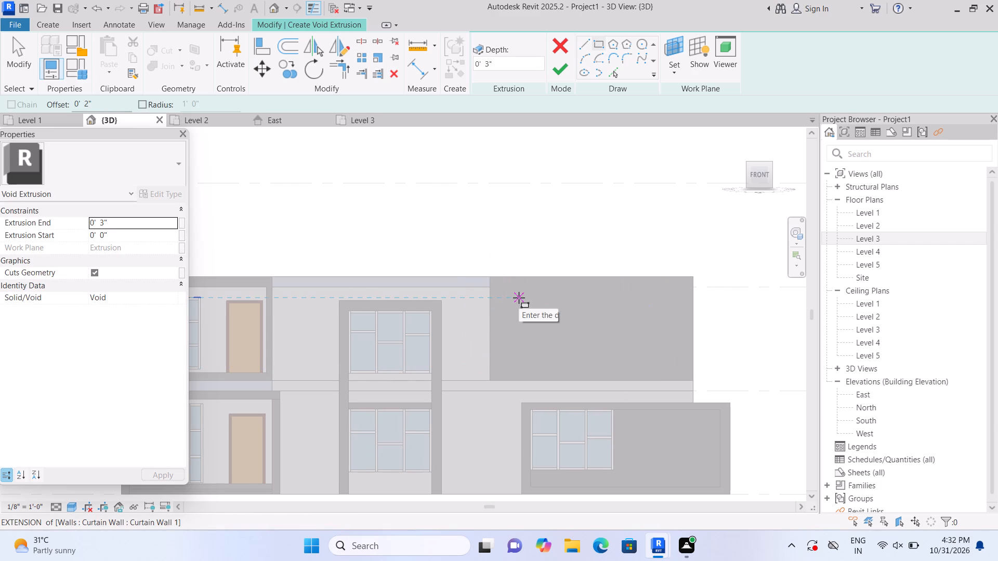
{"action": "left_click", "coordinate": [519, 298]}
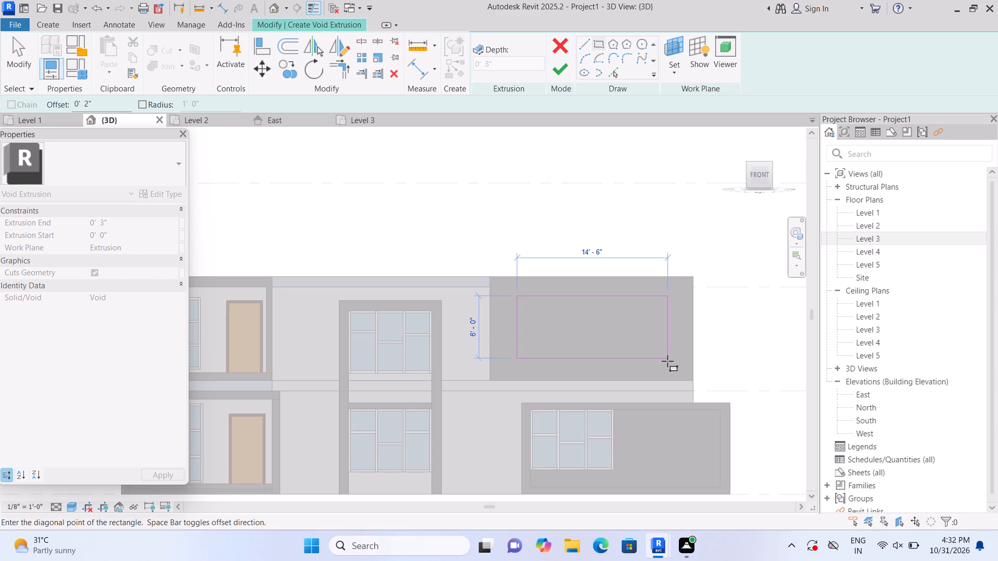
{"action": "left_click", "coordinate": [668, 363]}
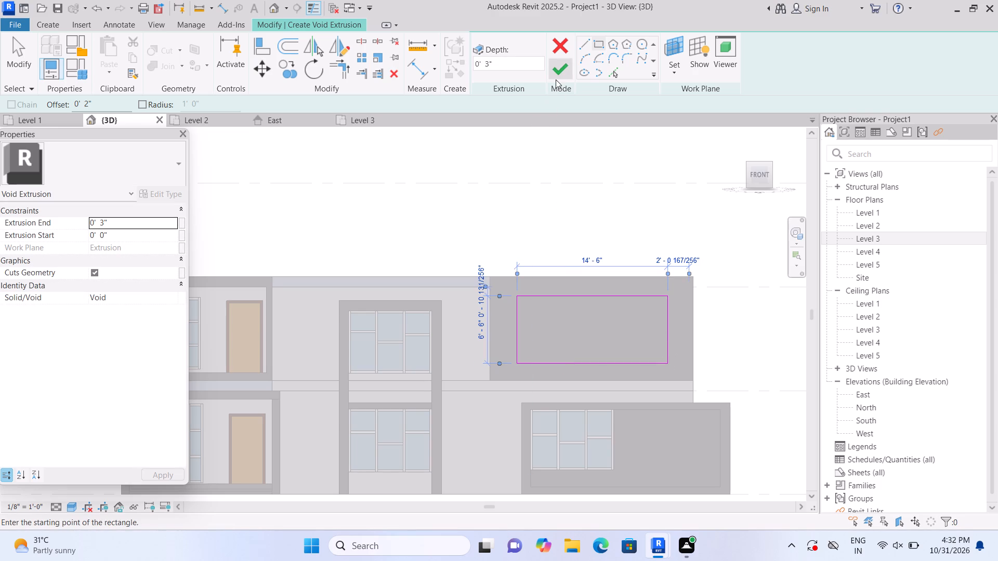
{"action": "left_click", "coordinate": [556, 78]}
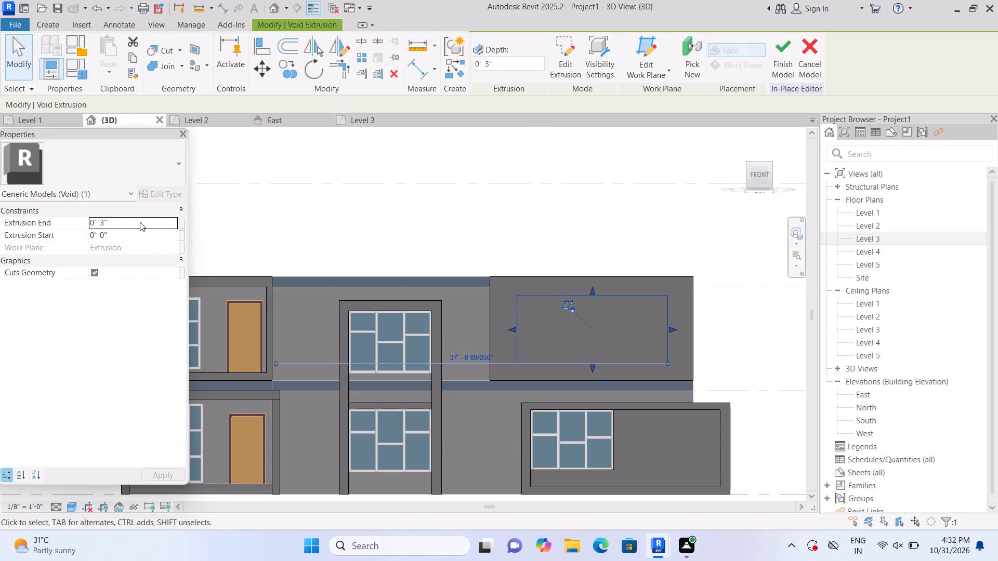
Set the void's extrusion end to 2' 0" so it cuts through the upper-floor panel.
{"action": "left_click", "coordinate": [140, 222]}
{"action": "key", "text": "BackSpace"}
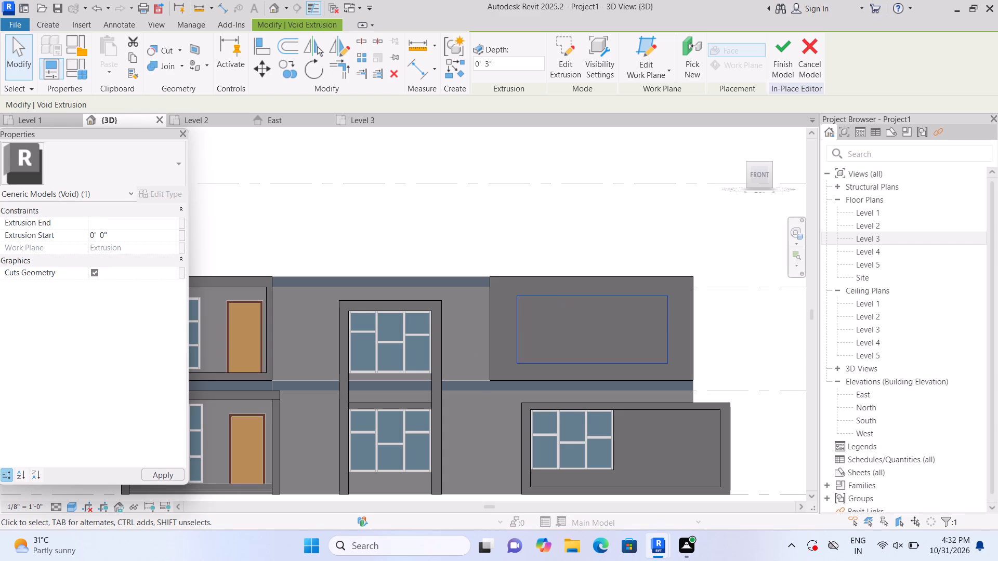
{"action": "type", "text": "2'"}
{"action": "key", "text": "Return"}
{"action": "scroll", "coordinate": [139, 222], "scroll_direction": "up", "scroll_amount": 1}
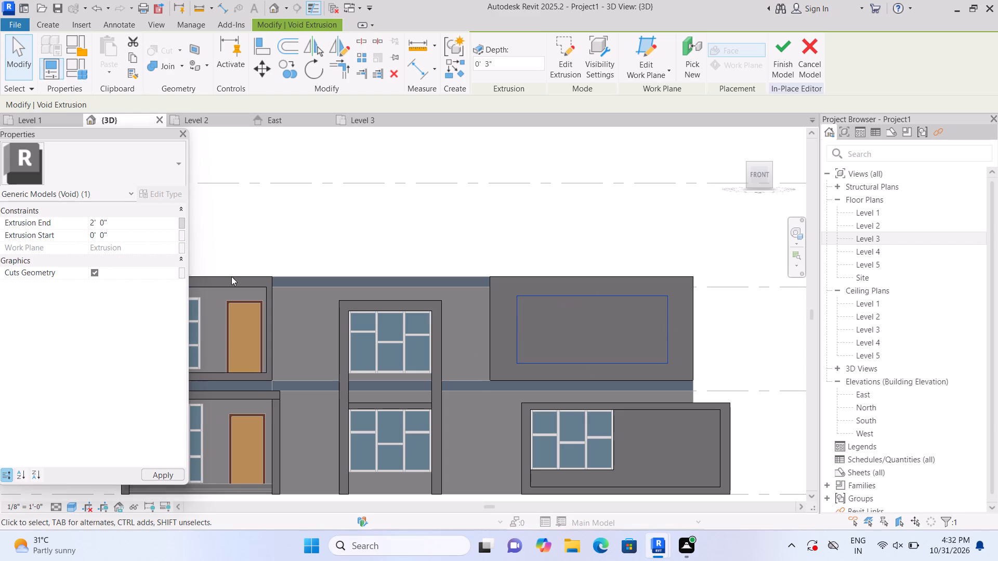
{"action": "left_click", "coordinate": [379, 259]}
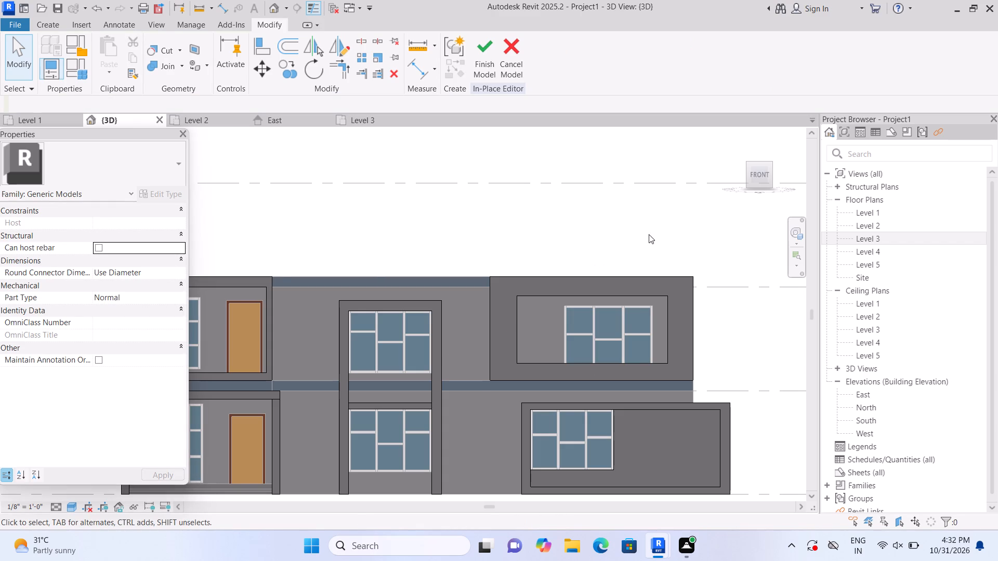
Stretch the void opening's lower edge down to the bottom of the upper-floor window.
{"action": "scroll", "coordinate": [612, 389], "scroll_direction": "up", "scroll_amount": 3}
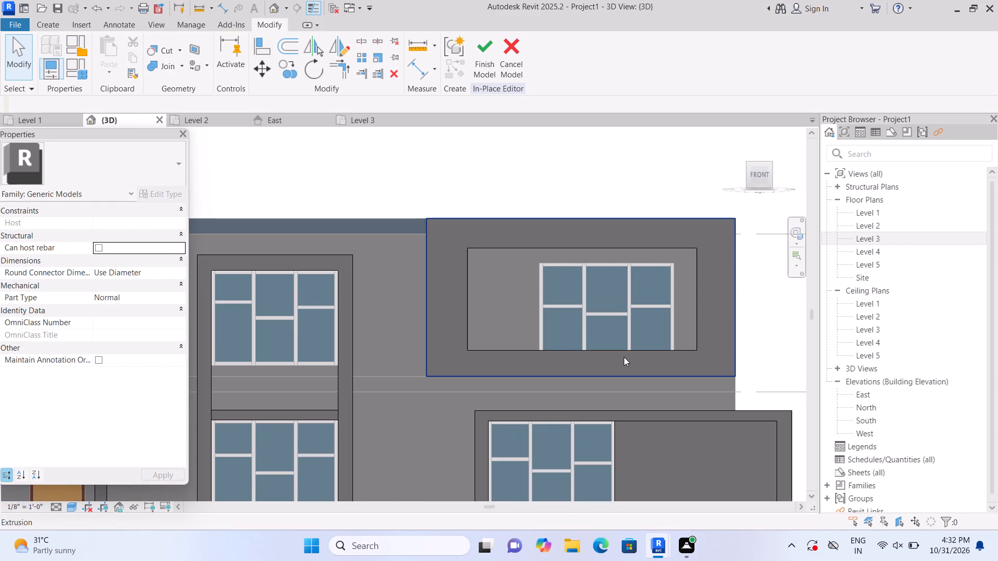
{"action": "left_click", "coordinate": [623, 351]}
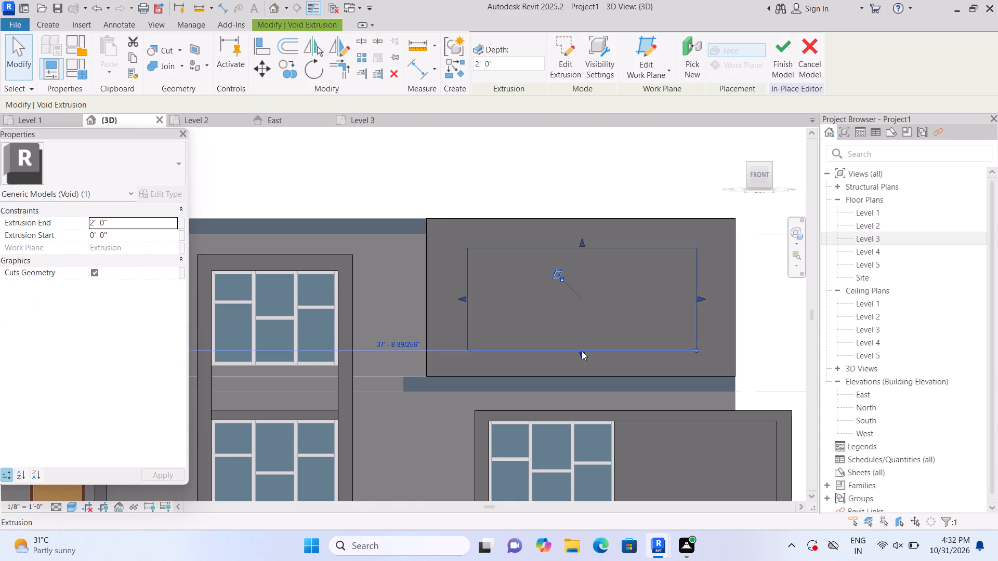
{"action": "left_click_drag", "start_coordinate": [582, 351], "coordinate": [581, 359]}
{"action": "left_click", "coordinate": [581, 359]}
{"action": "left_click", "coordinate": [639, 181]}
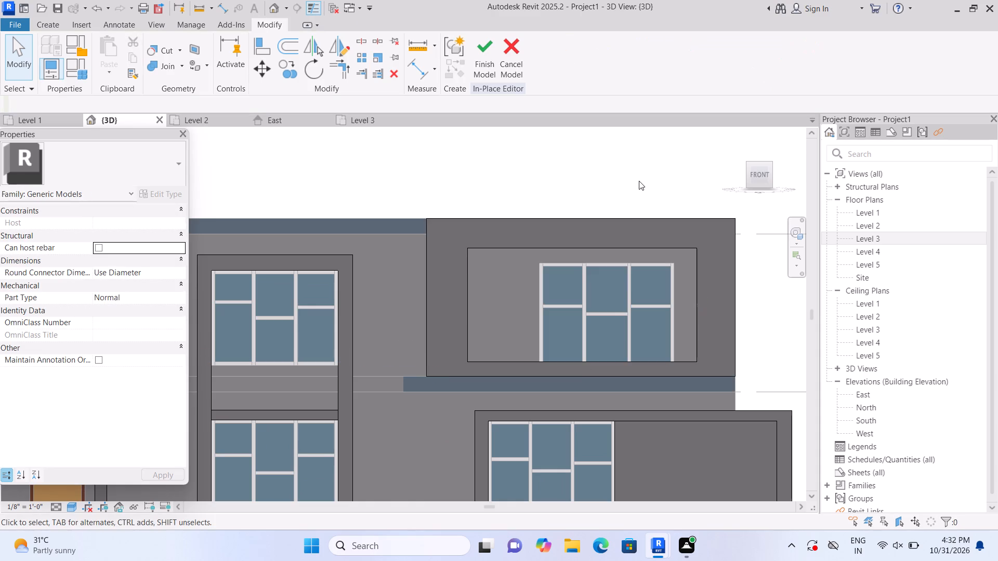
{"action": "scroll", "coordinate": [568, 370], "scroll_direction": "up", "scroll_amount": 2}
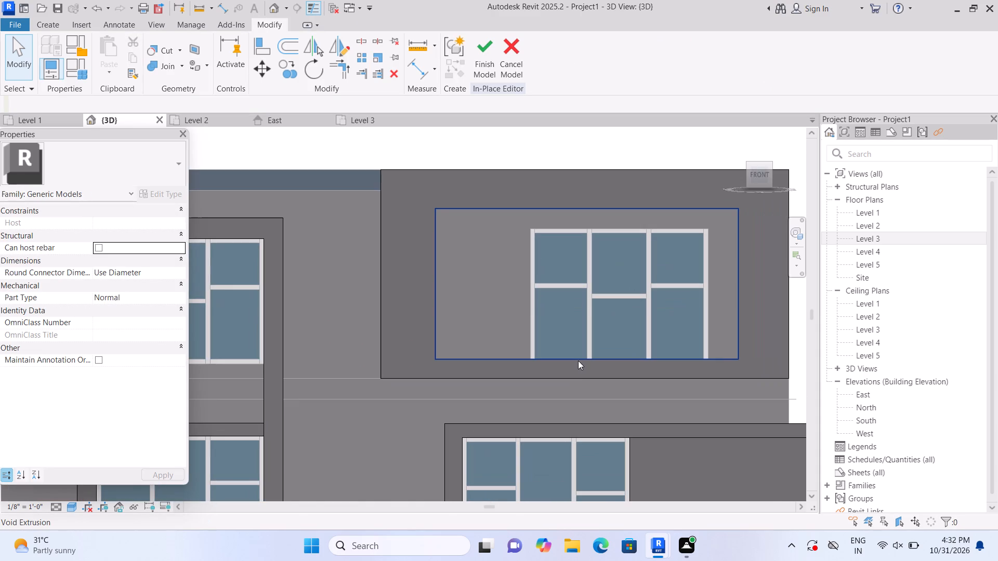
{"action": "left_click", "coordinate": [579, 361]}
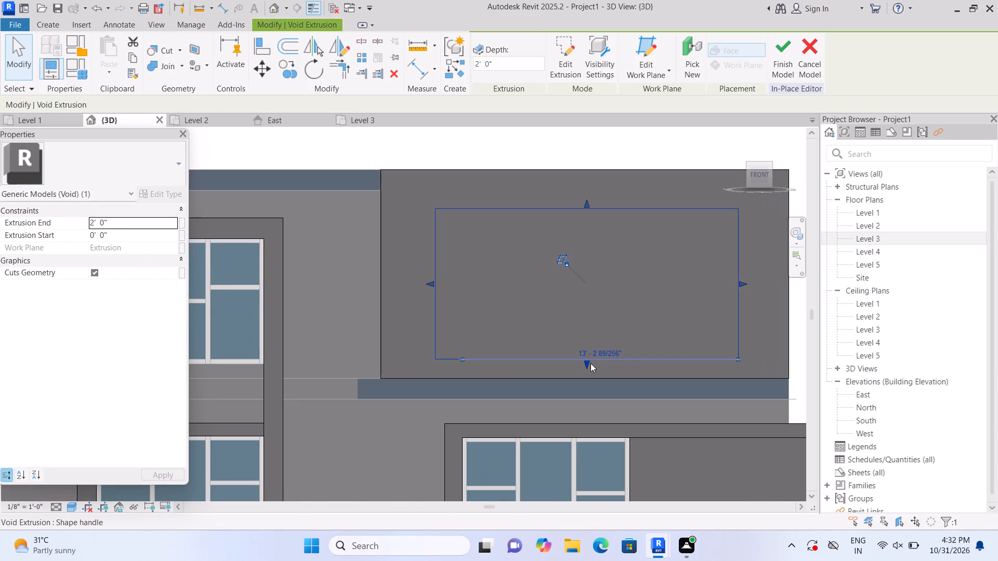
{"action": "left_click_drag", "start_coordinate": [586, 363], "coordinate": [586, 368]}
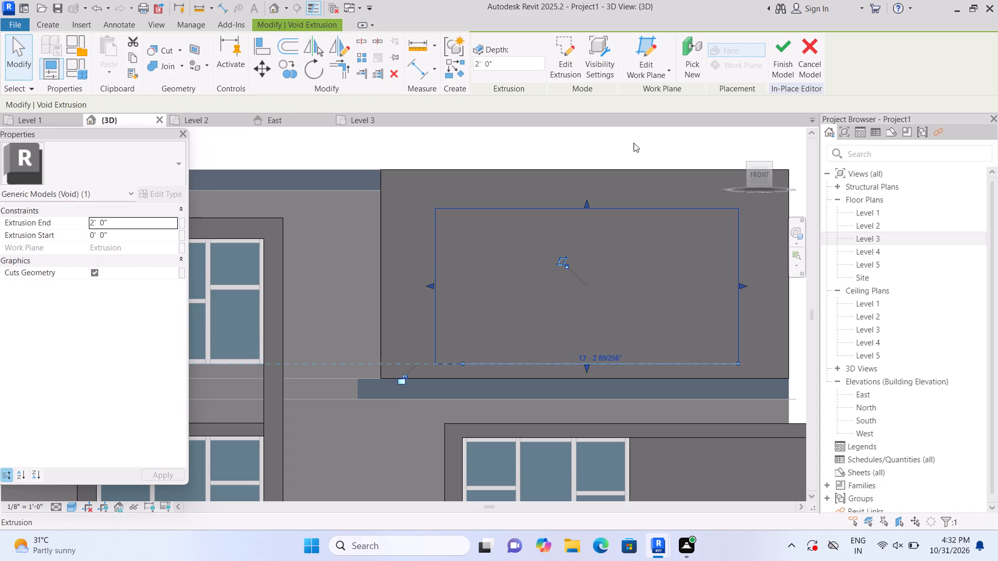
{"action": "left_click", "coordinate": [634, 143]}
Stretch the upper-floor panel's bottom edge slightly downward to thicken the band beneath the opening.
{"action": "scroll", "coordinate": [625, 390], "scroll_direction": "up", "scroll_amount": 1}
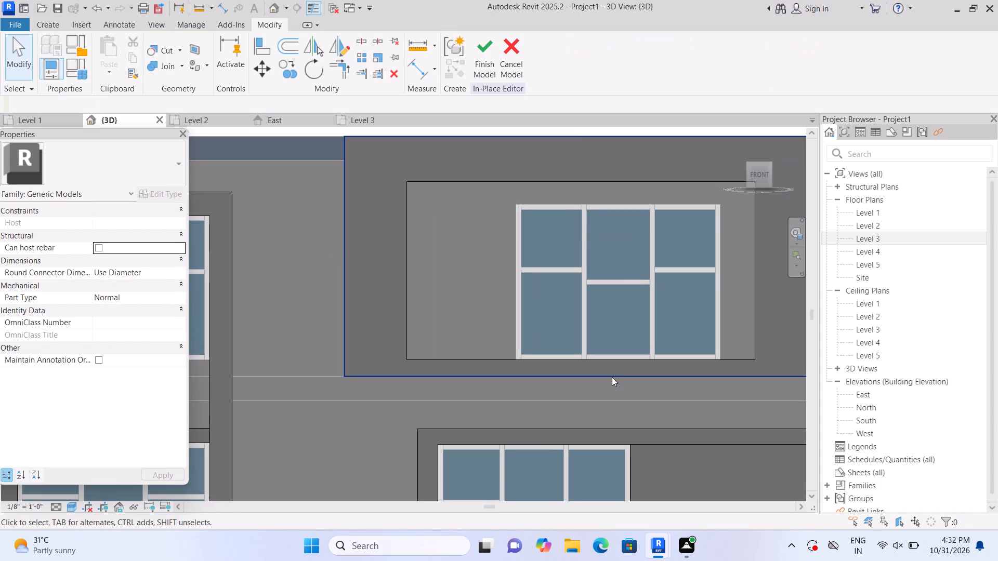
{"action": "left_click", "coordinate": [612, 377]}
{"action": "left_click", "coordinate": [577, 381]}
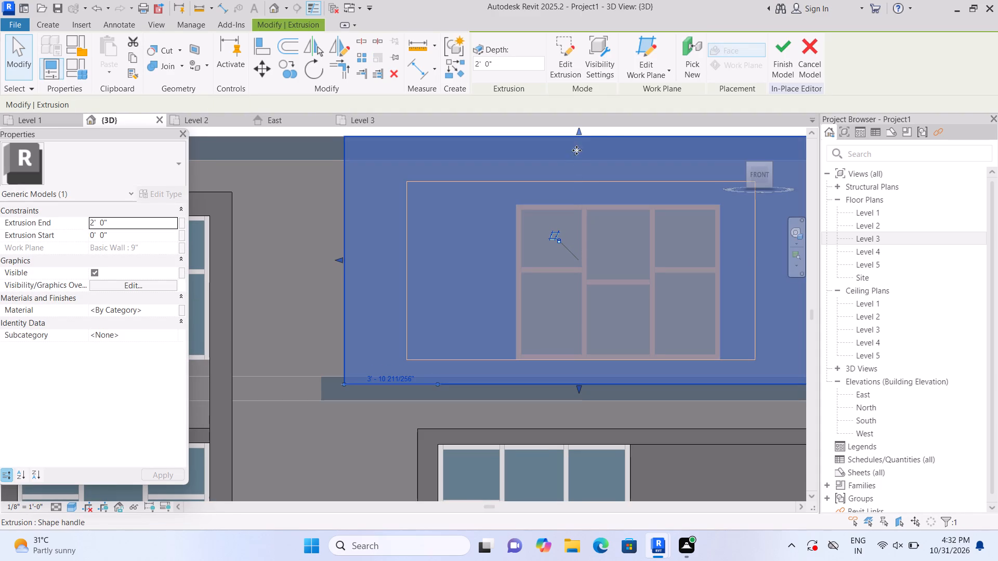
{"action": "left_click", "coordinate": [614, 131]}
{"action": "scroll", "coordinate": [624, 168], "scroll_direction": "down", "scroll_amount": 3}
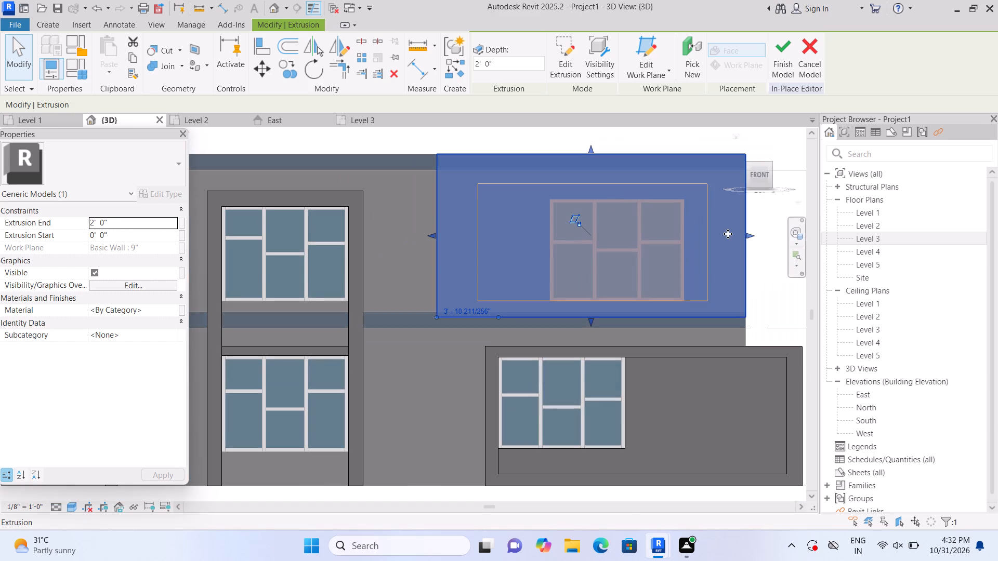
{"action": "key", "text": "Escape"}
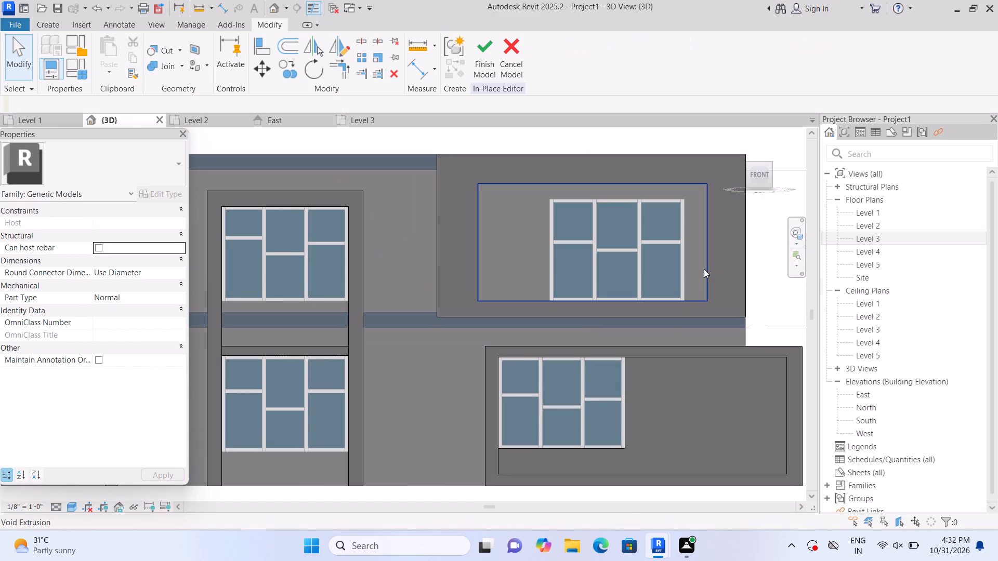
Stretch the void opening's lower edge slightly further down, just below the window's bottom frame.
{"action": "scroll", "coordinate": [662, 306], "scroll_direction": "up", "scroll_amount": 1}
{"action": "left_click", "coordinate": [660, 299]}
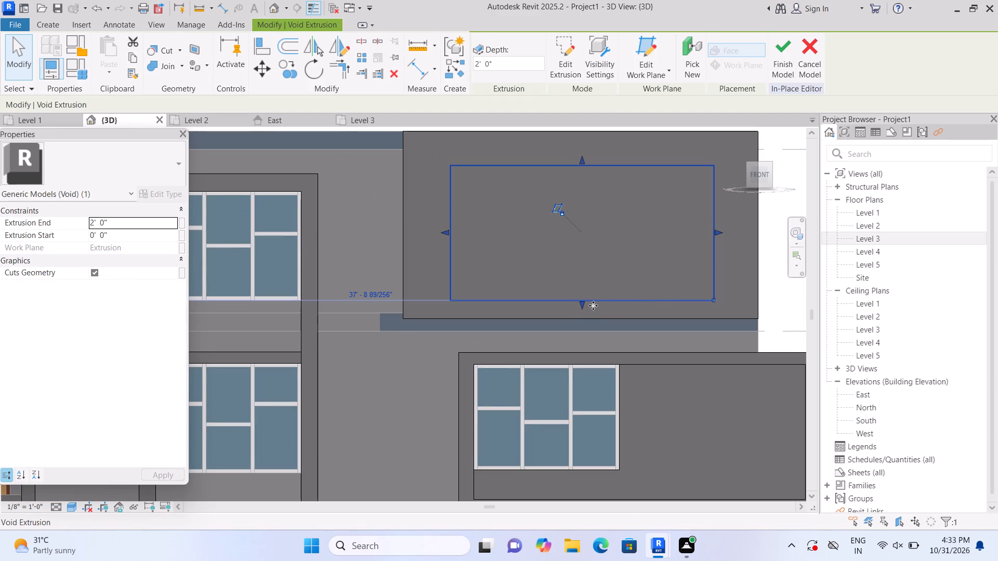
{"action": "left_click", "coordinate": [580, 302]}
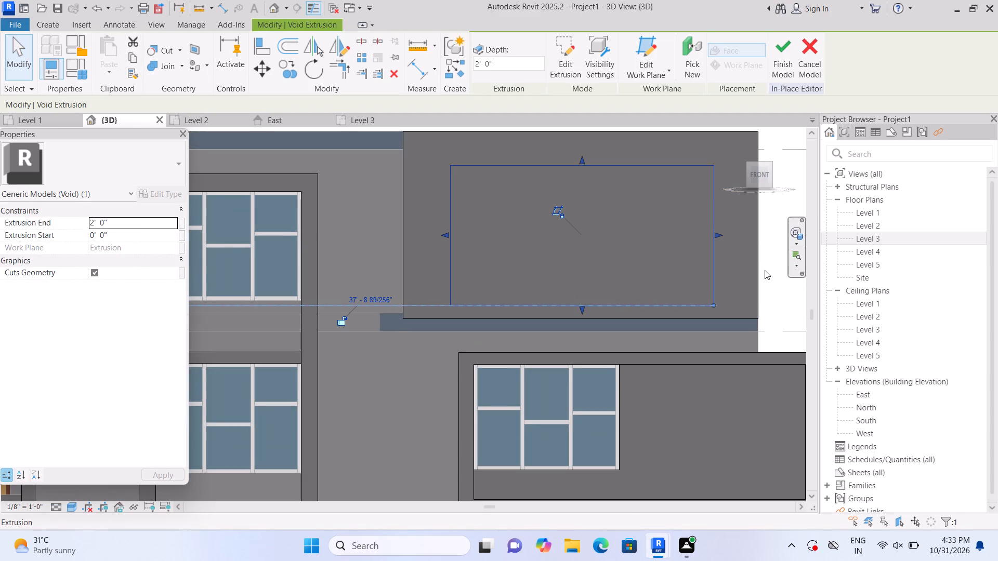
{"action": "left_click", "coordinate": [766, 271]}
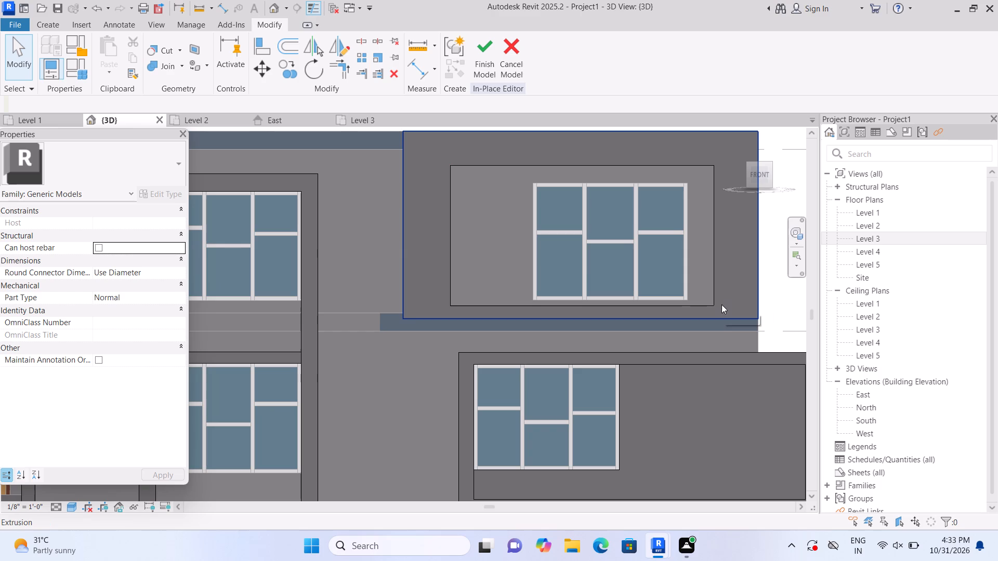
Examine the hollowed upper-floor panel and the neighbouring facade frames, first from the front and in the 3D home view.
{"action": "scroll", "coordinate": [729, 361], "scroll_direction": "up", "scroll_amount": 1}
{"action": "scroll", "coordinate": [739, 328], "scroll_direction": "down", "scroll_amount": 2}
{"action": "middle_click_drag", "start_coordinate": [757, 319], "coordinate": [693, 356]}
{"action": "left_click", "coordinate": [719, 292]}
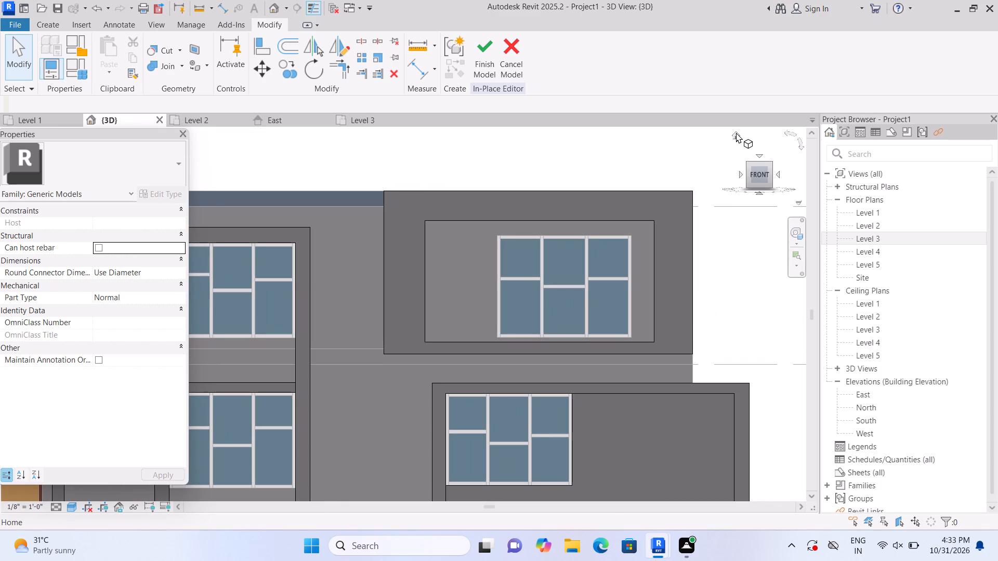
{"action": "left_click", "coordinate": [736, 132]}
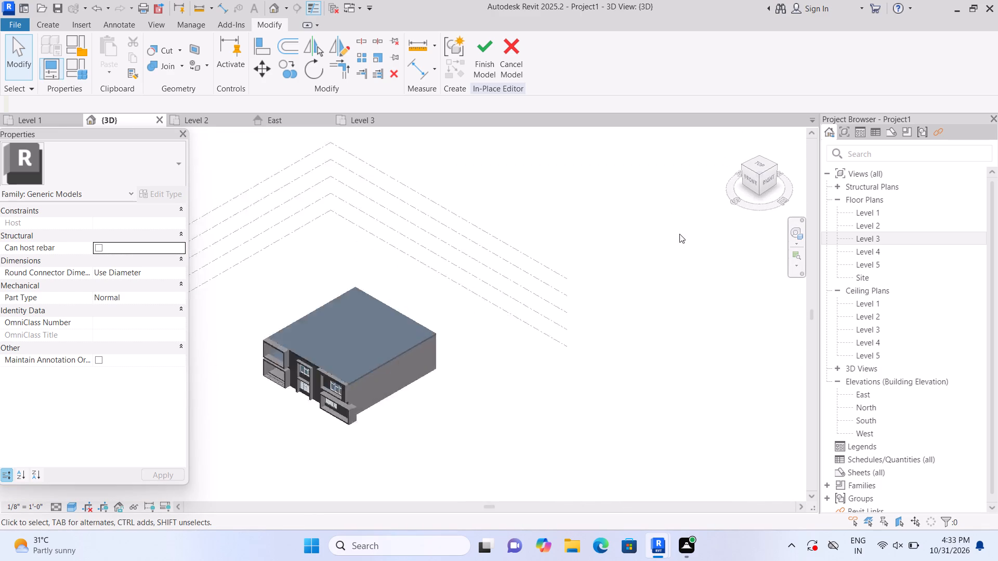
{"action": "scroll", "coordinate": [309, 459], "scroll_direction": "up", "scroll_amount": 8}
{"action": "scroll", "coordinate": [360, 407], "scroll_direction": "up", "scroll_amount": 1}
{"action": "middle_click_drag", "start_coordinate": [360, 407], "coordinate": [332, 423]}
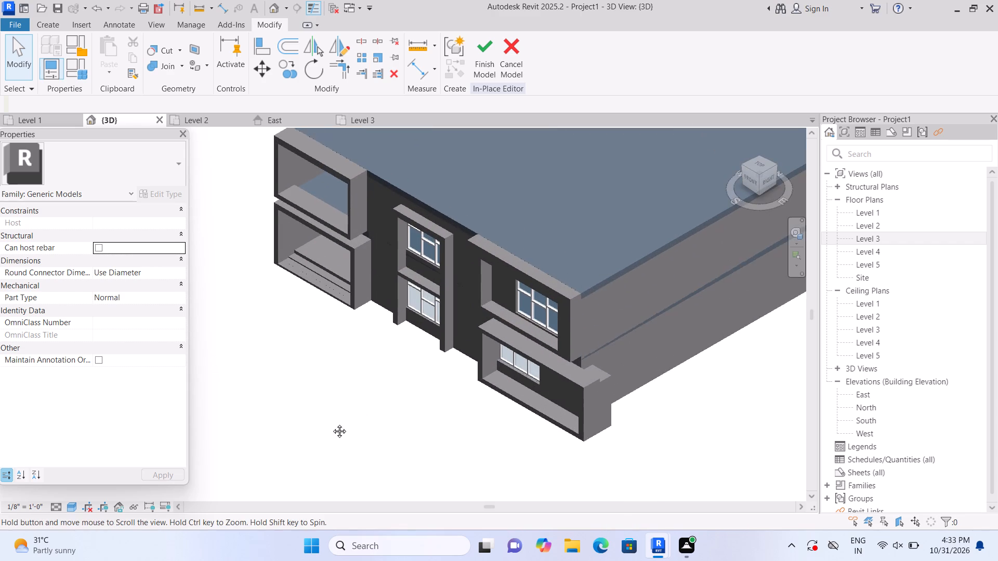
{"action": "middle_click_drag", "start_coordinate": [332, 423], "coordinate": [319, 426]}
{"action": "scroll", "coordinate": [354, 426], "scroll_direction": "up", "scroll_amount": 2}
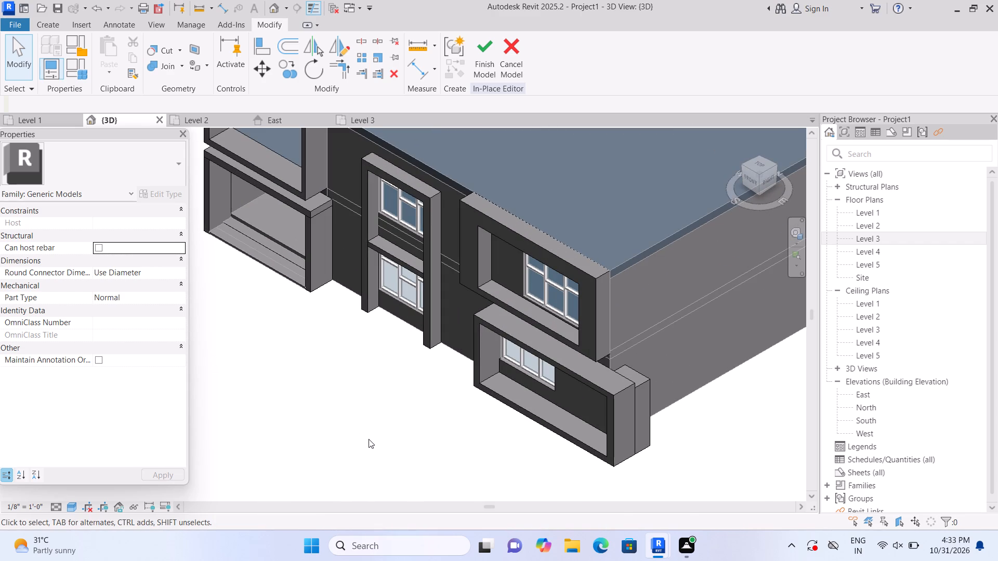
{"action": "scroll", "coordinate": [372, 443], "scroll_direction": "down", "scroll_amount": 1}
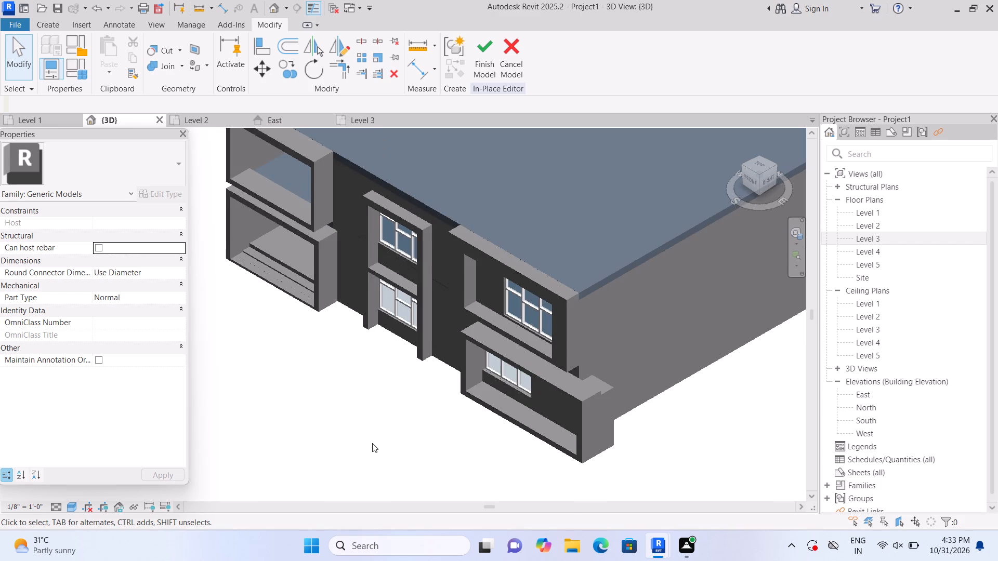
{"action": "scroll", "coordinate": [373, 444], "scroll_direction": "down", "scroll_amount": 1}
{"action": "middle_click_drag", "start_coordinate": [374, 446], "coordinate": [396, 457]}
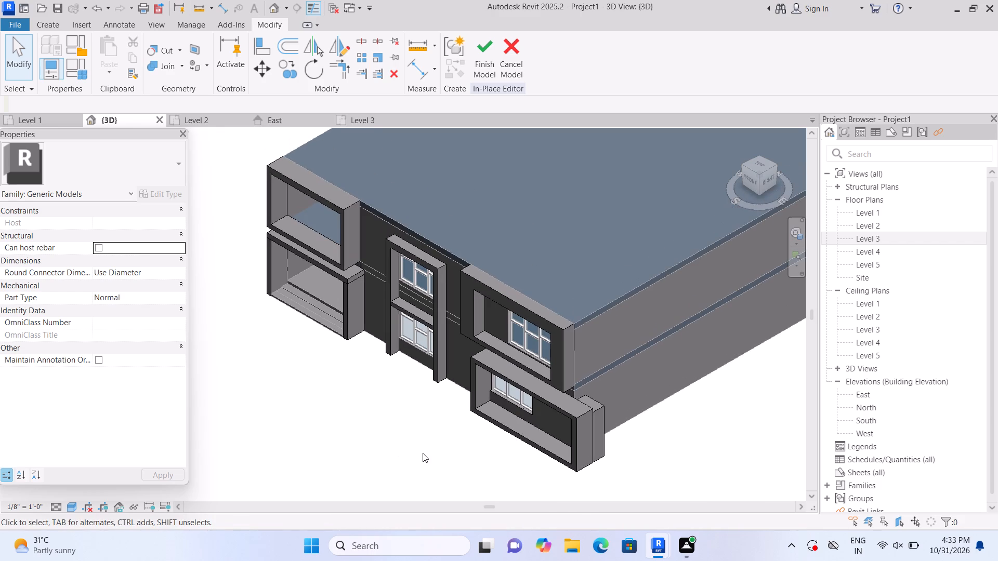
{"action": "middle_click_drag", "start_coordinate": [416, 457], "coordinate": [373, 472]}
{"action": "scroll", "coordinate": [437, 410], "scroll_direction": "up", "scroll_amount": 2}
{"action": "middle_click_drag", "start_coordinate": [429, 413], "coordinate": [384, 462]}
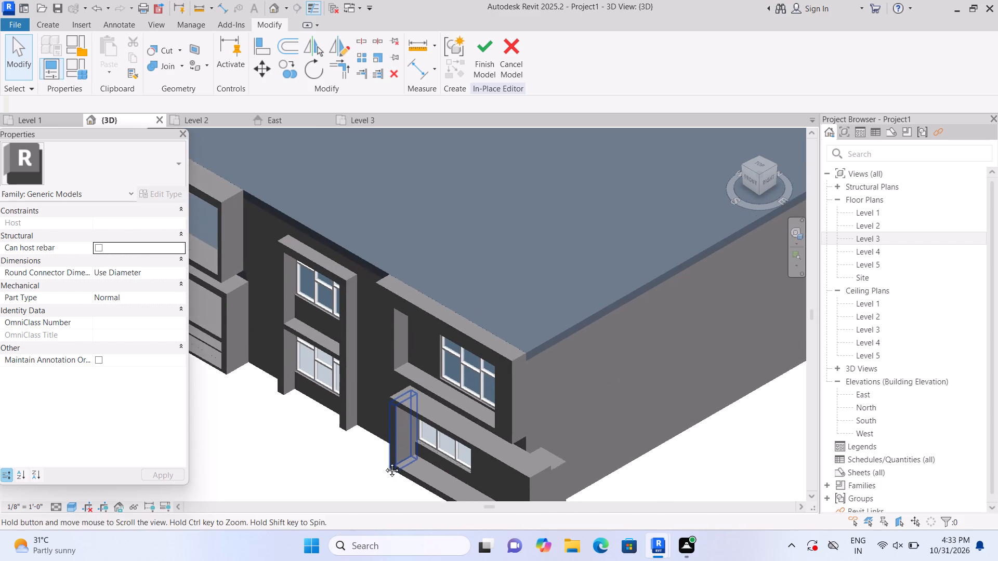
{"action": "middle_click_drag", "start_coordinate": [384, 462], "coordinate": [370, 476]}
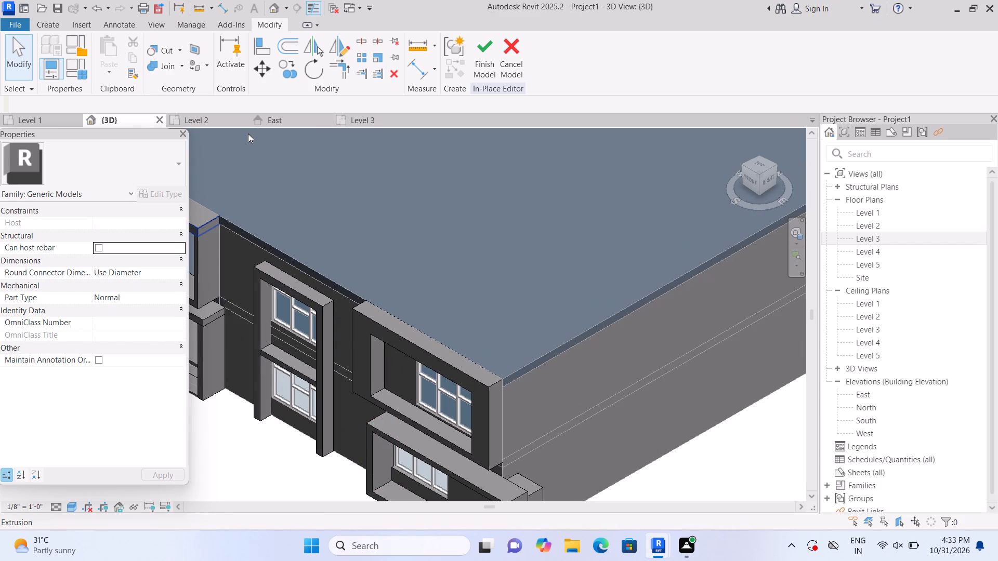
Create a 0' 3" deep solid extrusion on the upper-floor frame's top face from a rectangle about 19'-6" by 2'-0".
{"action": "double_click", "coordinate": [51, 24]}
{"action": "left_click", "coordinate": [106, 62]}
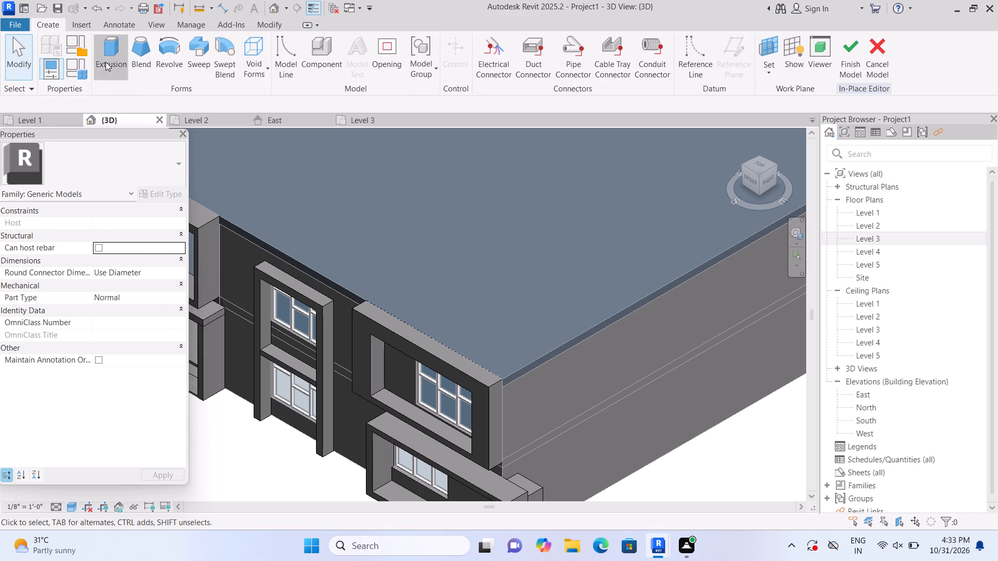
{"action": "left_click", "coordinate": [673, 78]}
{"action": "left_click", "coordinate": [677, 124]}
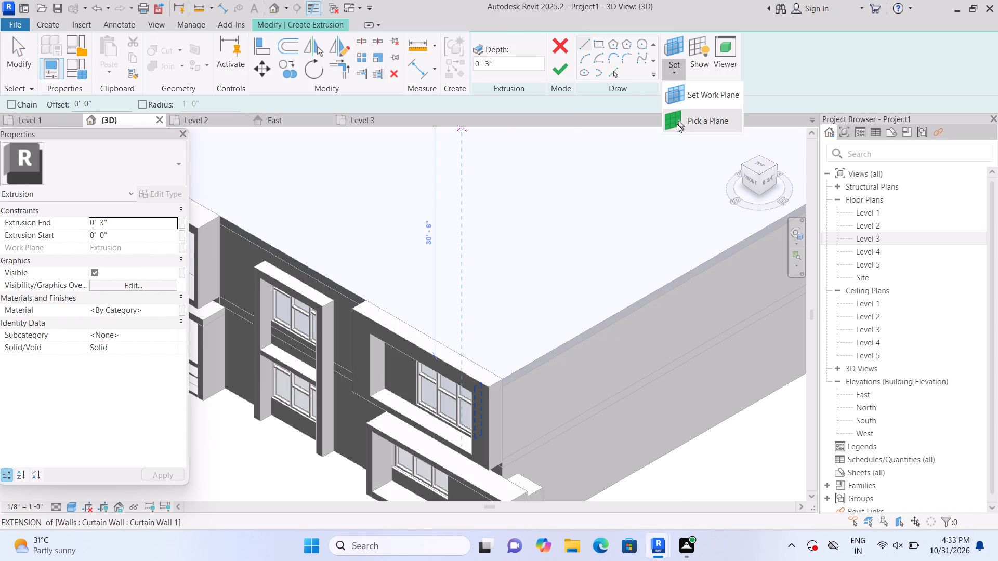
{"action": "scroll", "coordinate": [431, 346], "scroll_direction": "up", "scroll_amount": 1}
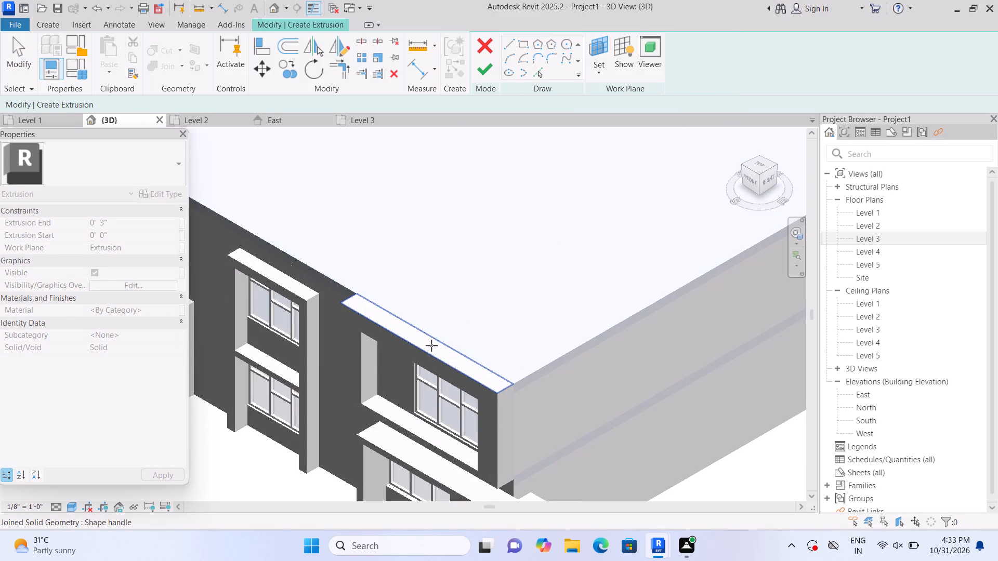
{"action": "left_click", "coordinate": [431, 345]}
{"action": "left_click", "coordinate": [599, 45]}
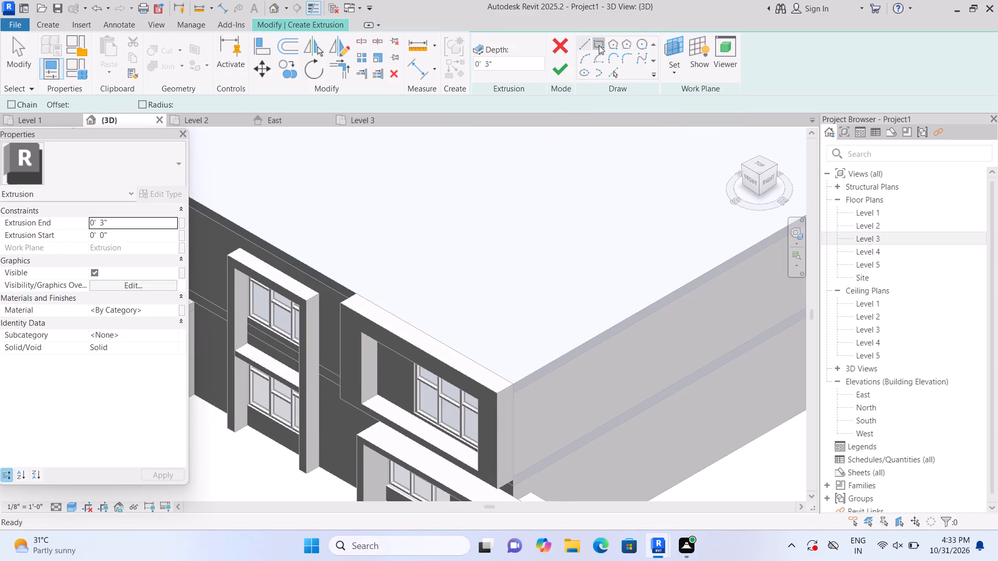
{"action": "double_click", "coordinate": [344, 301]}
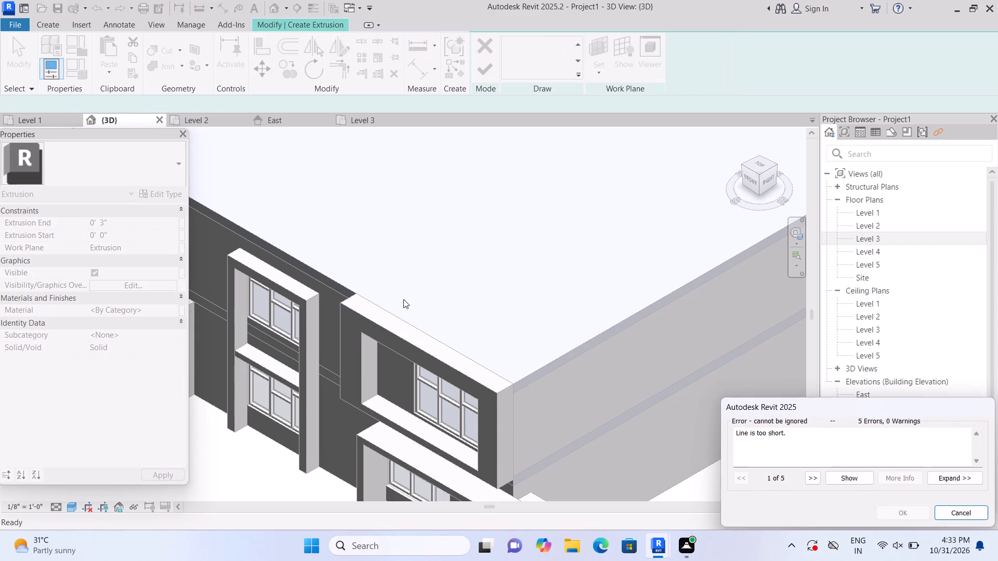
{"action": "left_click", "coordinate": [955, 511]}
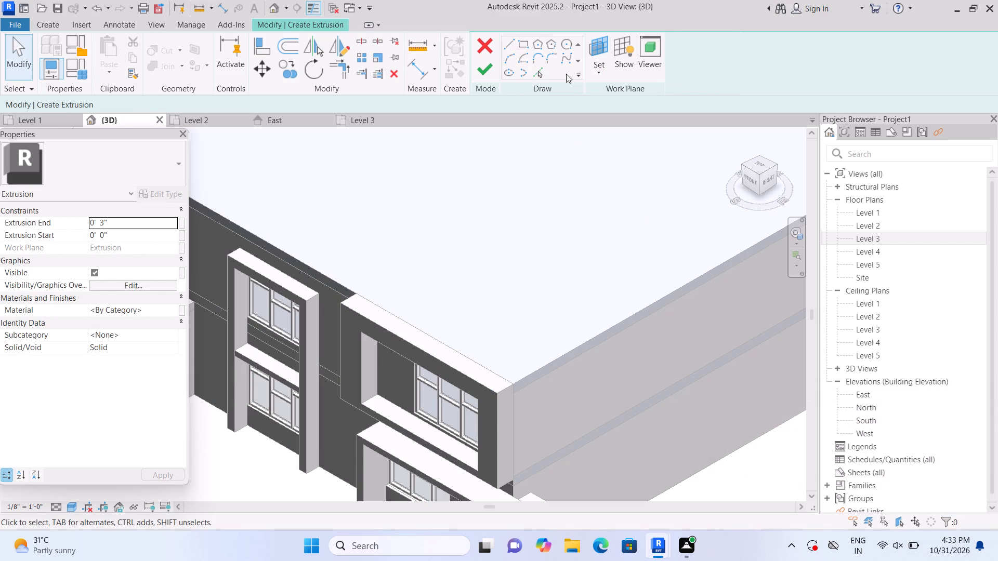
{"action": "left_click", "coordinate": [518, 40]}
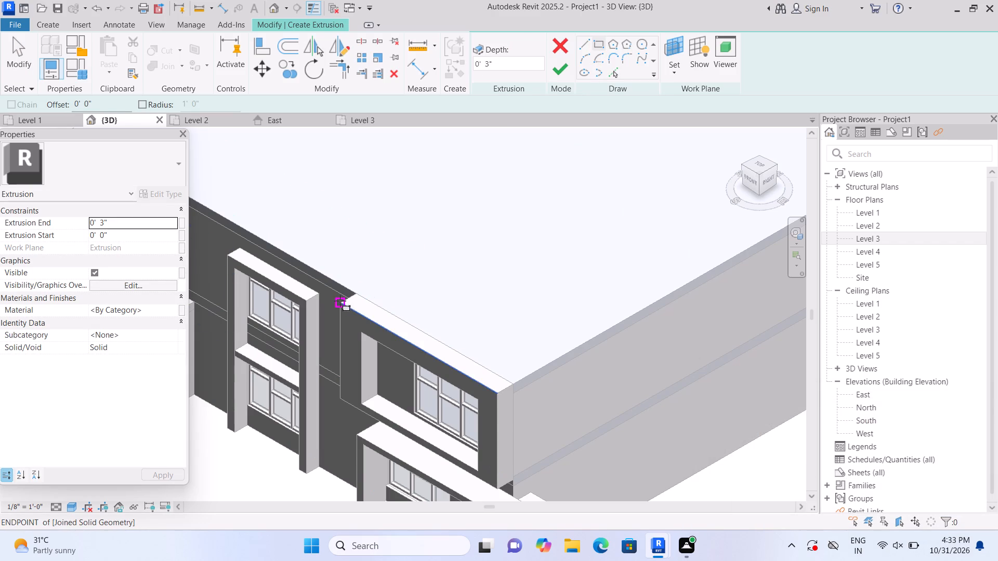
{"action": "left_click", "coordinate": [340, 301]}
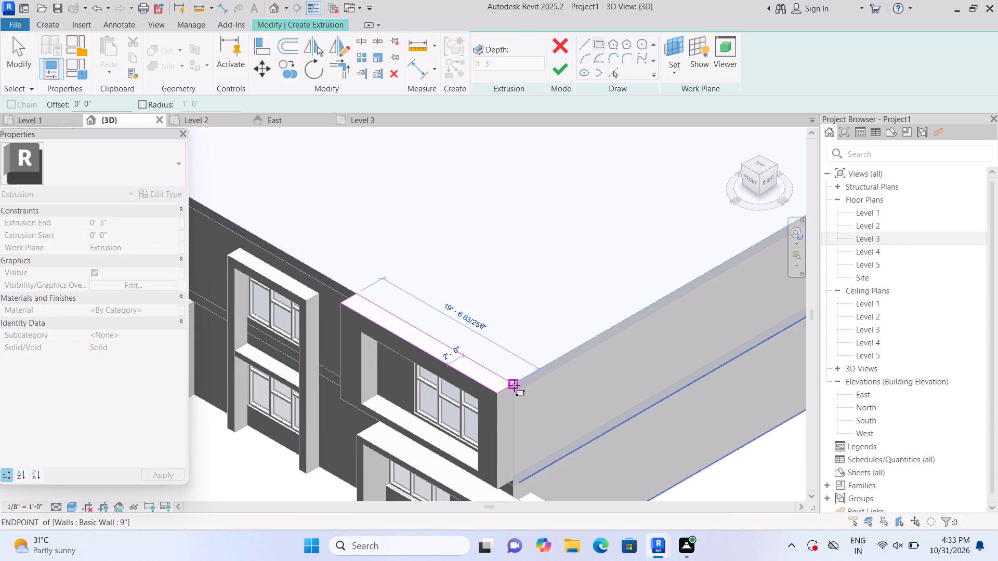
{"action": "left_click", "coordinate": [515, 385]}
{"action": "left_click", "coordinate": [559, 75]}
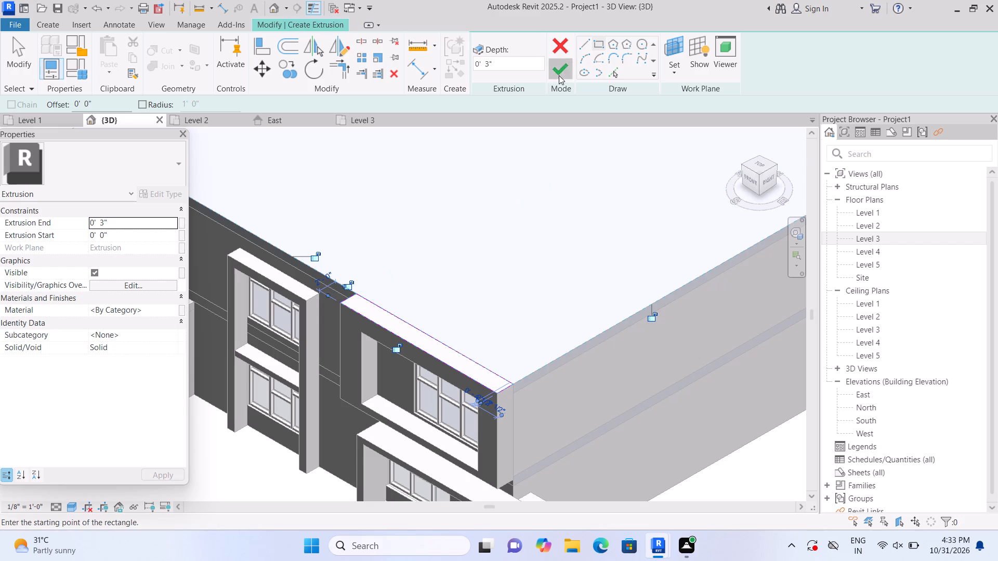
Stretch the cap's front edge slightly beyond the frame and its outer corner end outward, to a length of about 20'-0".
{"action": "scroll", "coordinate": [425, 348], "scroll_direction": "up", "scroll_amount": 3}
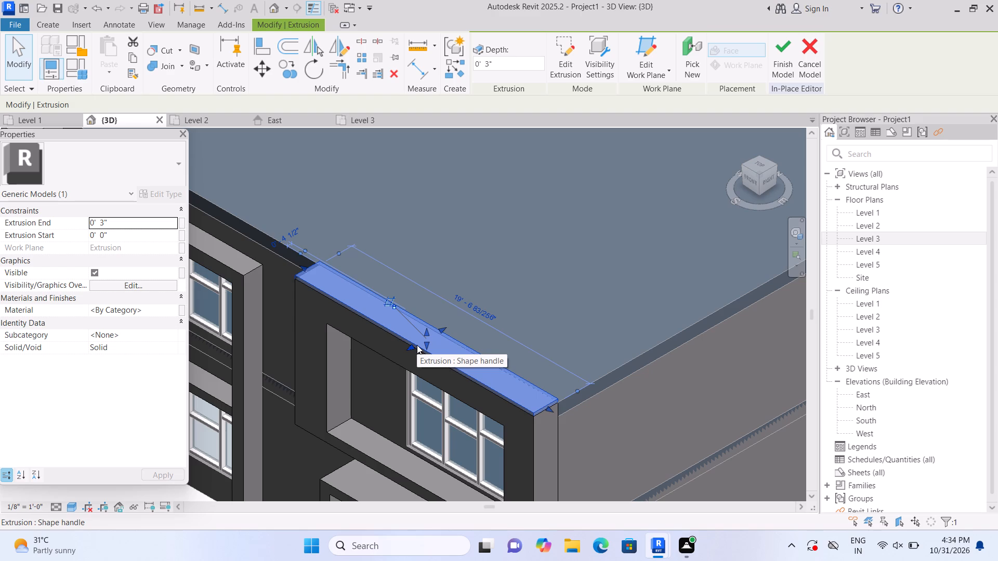
{"action": "scroll", "coordinate": [417, 345], "scroll_direction": "up", "scroll_amount": 1}
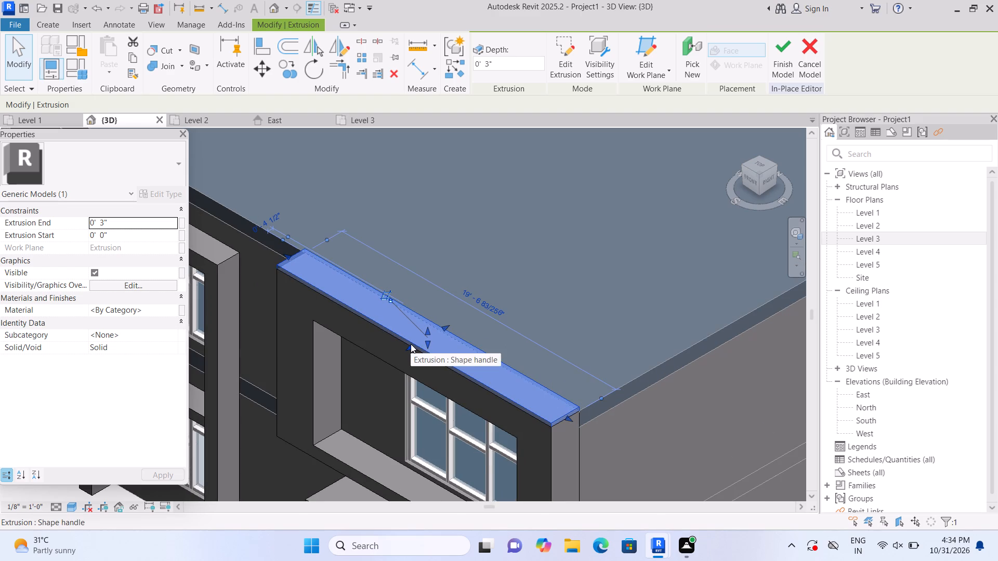
{"action": "scroll", "coordinate": [416, 354], "scroll_direction": "up", "scroll_amount": 1}
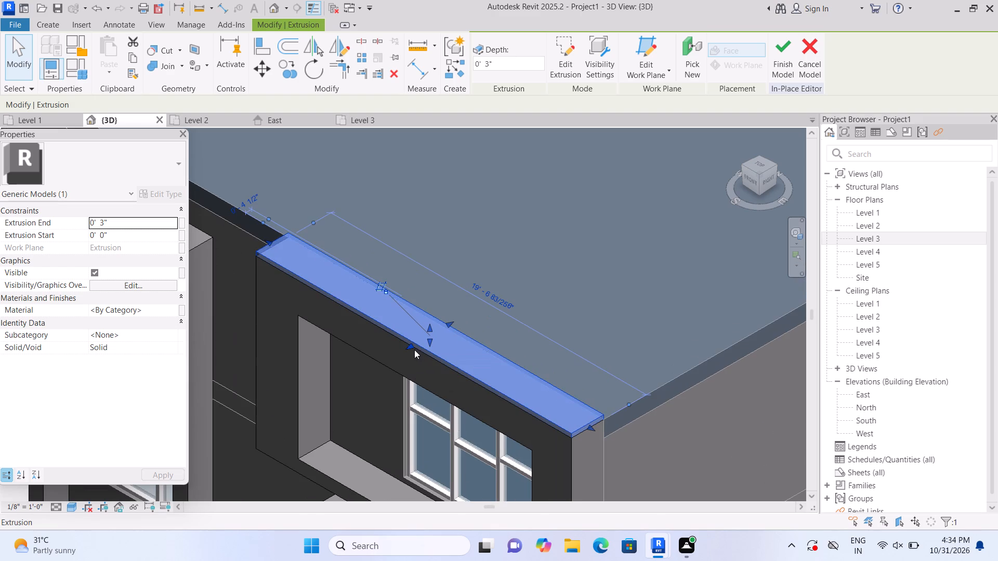
{"action": "left_click", "coordinate": [411, 345]}
{"action": "left_click", "coordinate": [408, 346]}
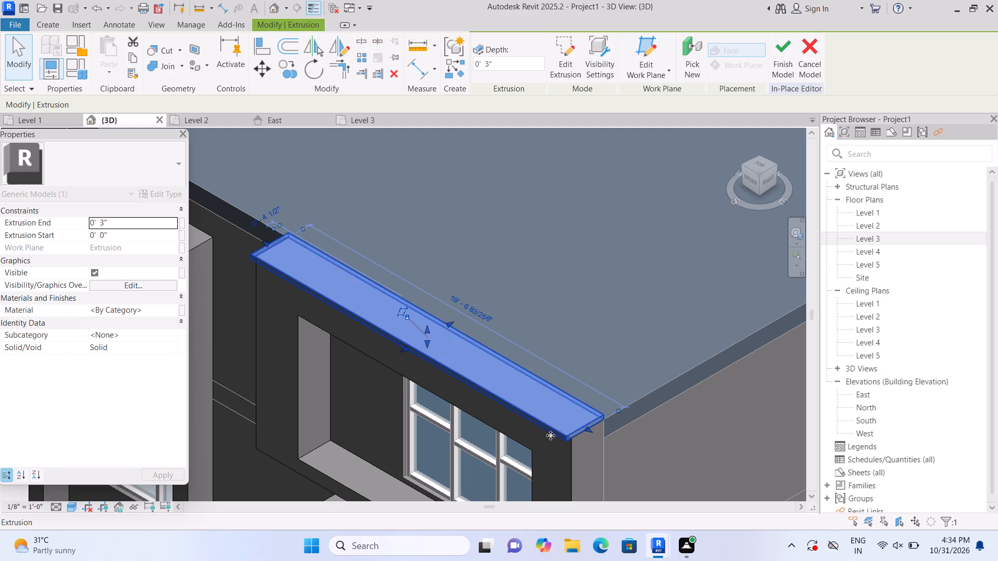
{"action": "left_click", "coordinate": [587, 429]}
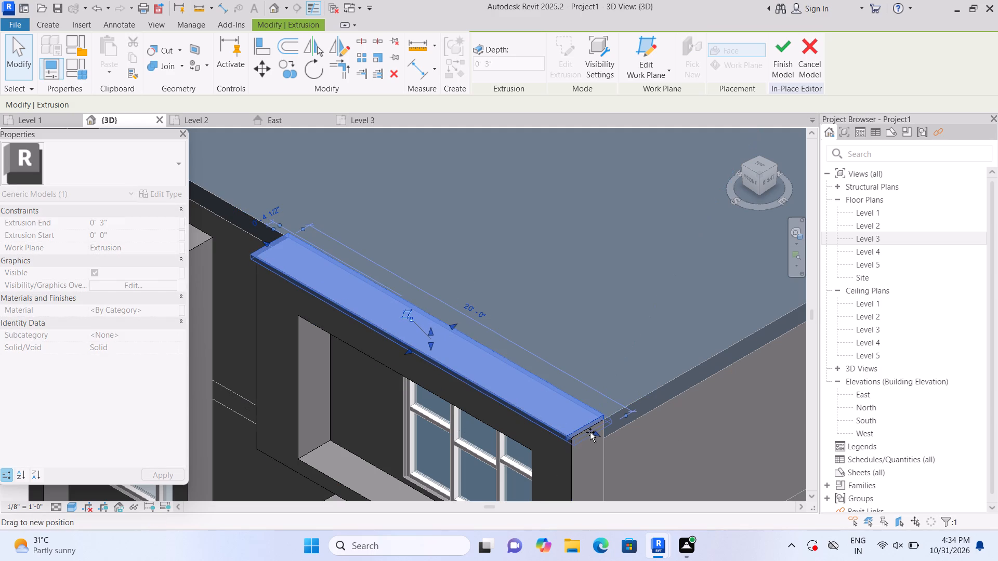
{"action": "left_click", "coordinate": [623, 457]}
Nudge the cap's inner end, on the side facing the narrow two-storey window frame, slightly along the facade.
{"action": "scroll", "coordinate": [624, 450], "scroll_direction": "down", "scroll_amount": 1}
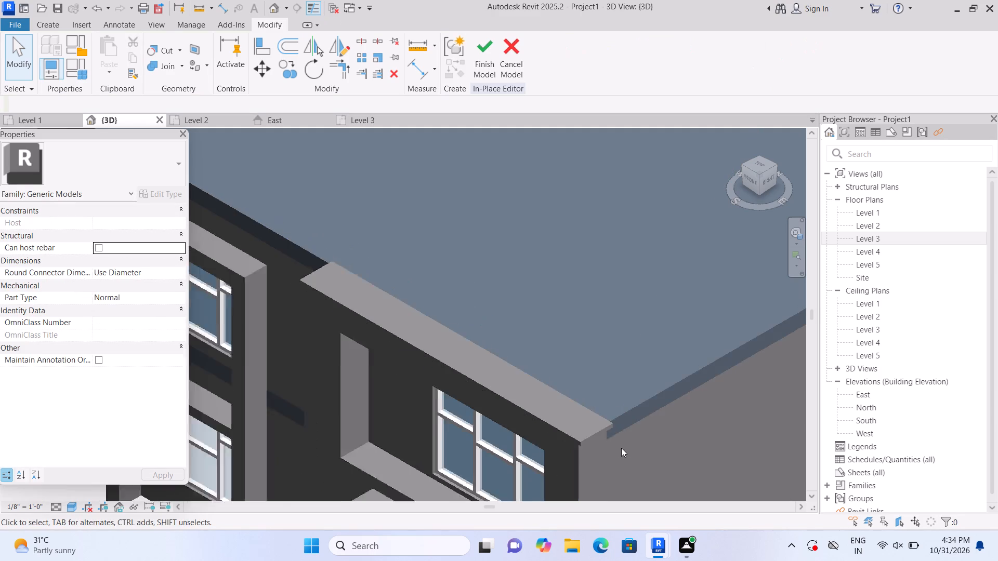
{"action": "scroll", "coordinate": [621, 448], "scroll_direction": "down", "scroll_amount": 3}
{"action": "middle_click_drag", "start_coordinate": [701, 492], "coordinate": [672, 446]}
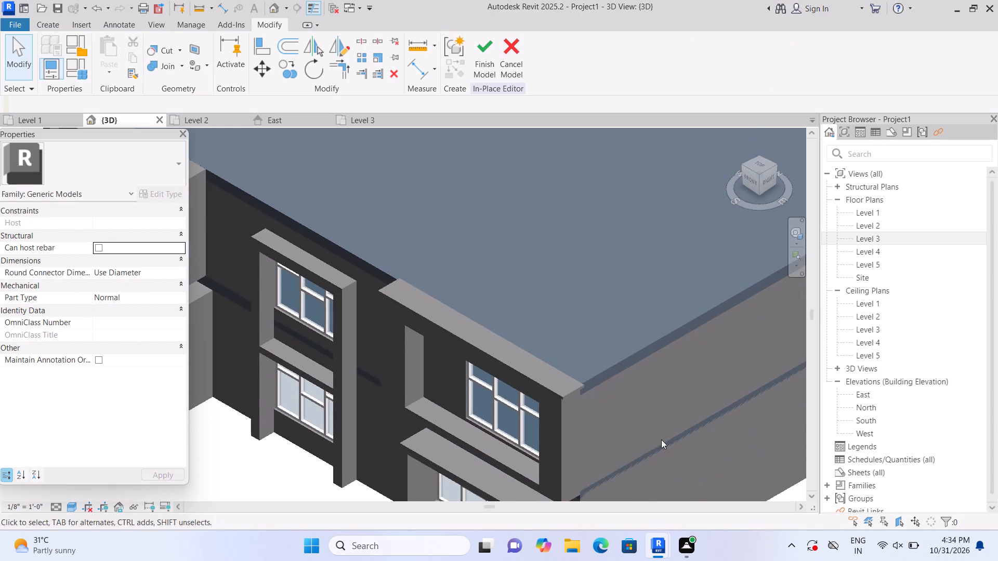
{"action": "scroll", "coordinate": [462, 271], "scroll_direction": "up", "scroll_amount": 2}
{"action": "scroll", "coordinate": [385, 297], "scroll_direction": "up", "scroll_amount": 5}
{"action": "left_click", "coordinate": [383, 286]}
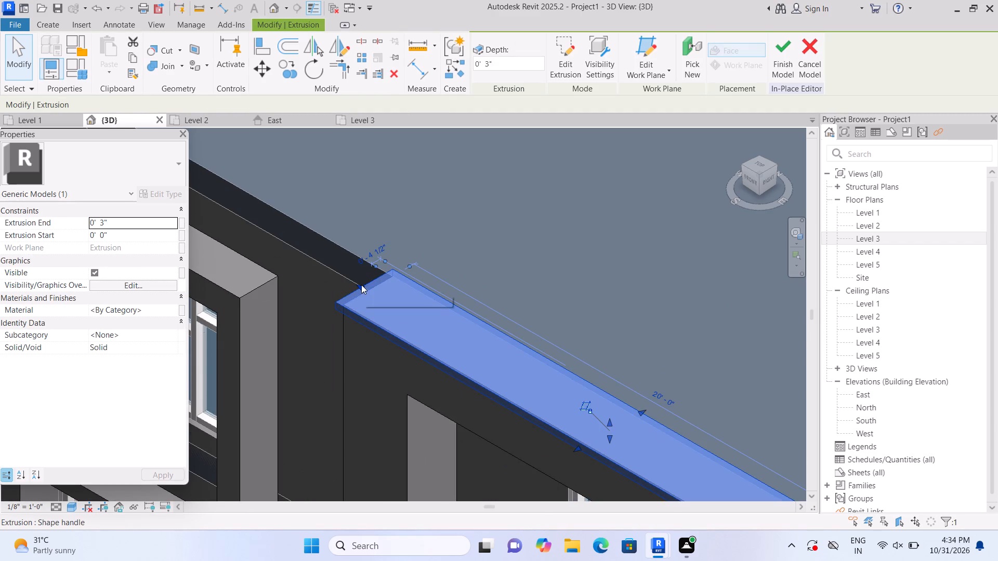
{"action": "left_click", "coordinate": [361, 285]}
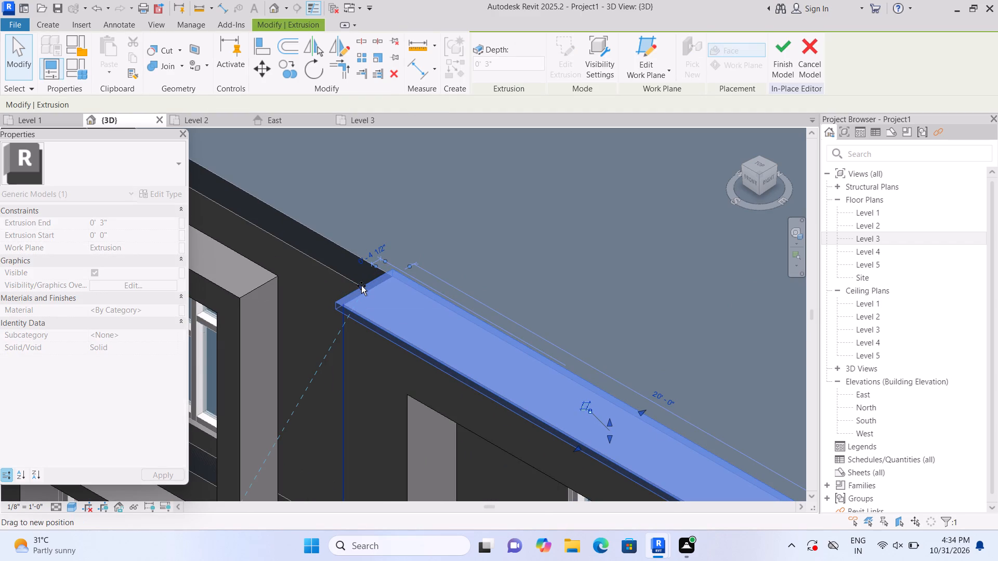
{"action": "left_click", "coordinate": [541, 295]}
Examine the capped upper-floor frame, the lower corner frame's base and the other facade frames in the 3D view.
{"action": "scroll", "coordinate": [540, 294], "scroll_direction": "down", "scroll_amount": 3}
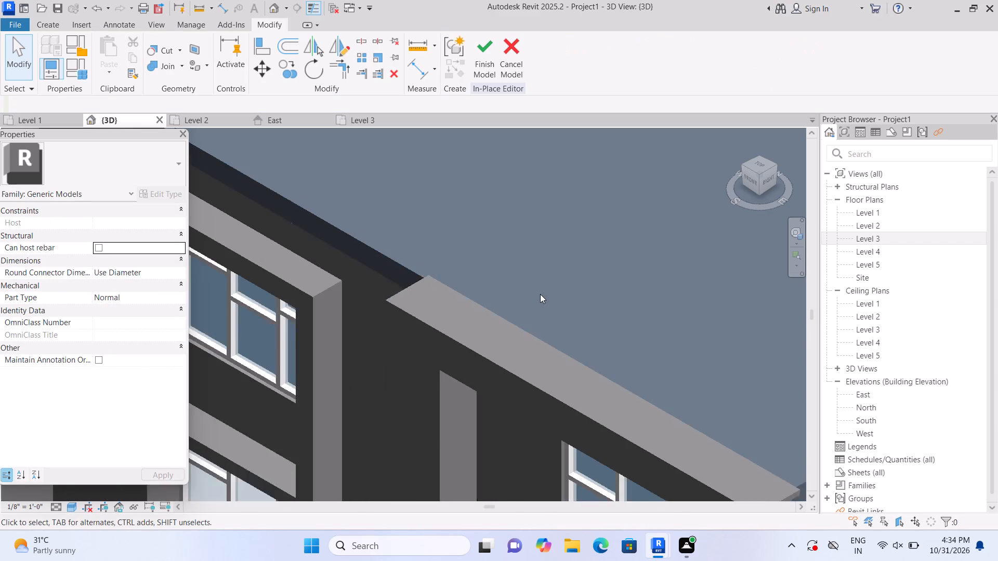
{"action": "middle_click_drag", "start_coordinate": [730, 356], "coordinate": [665, 316]}
{"action": "scroll", "coordinate": [654, 310], "scroll_direction": "down", "scroll_amount": 3}
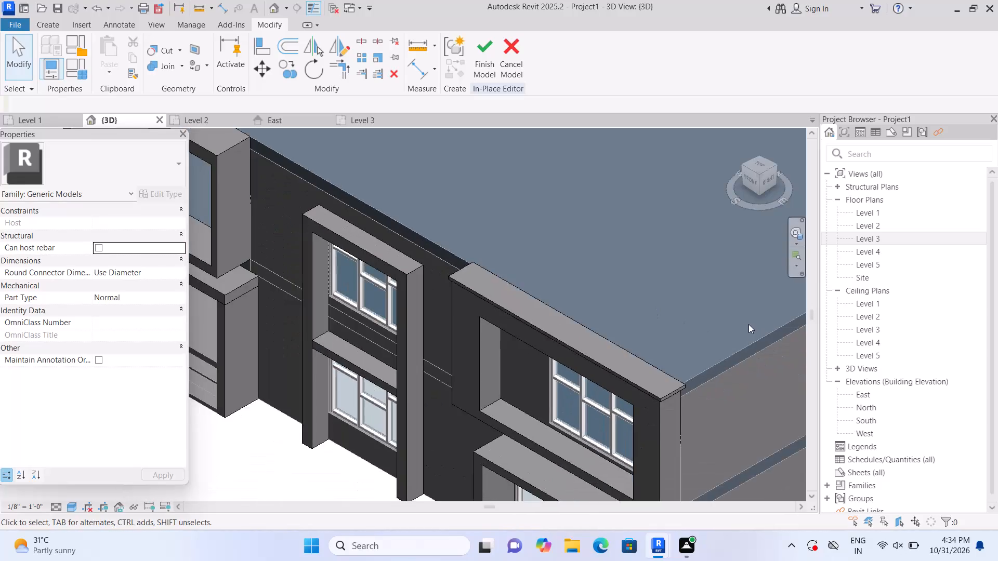
{"action": "scroll", "coordinate": [744, 323], "scroll_direction": "down", "scroll_amount": 3}
{"action": "middle_click_drag", "start_coordinate": [721, 325], "coordinate": [627, 333]}
{"action": "scroll", "coordinate": [623, 334], "scroll_direction": "up", "scroll_amount": 1}
{"action": "middle_click_drag", "start_coordinate": [650, 346], "coordinate": [651, 345]}
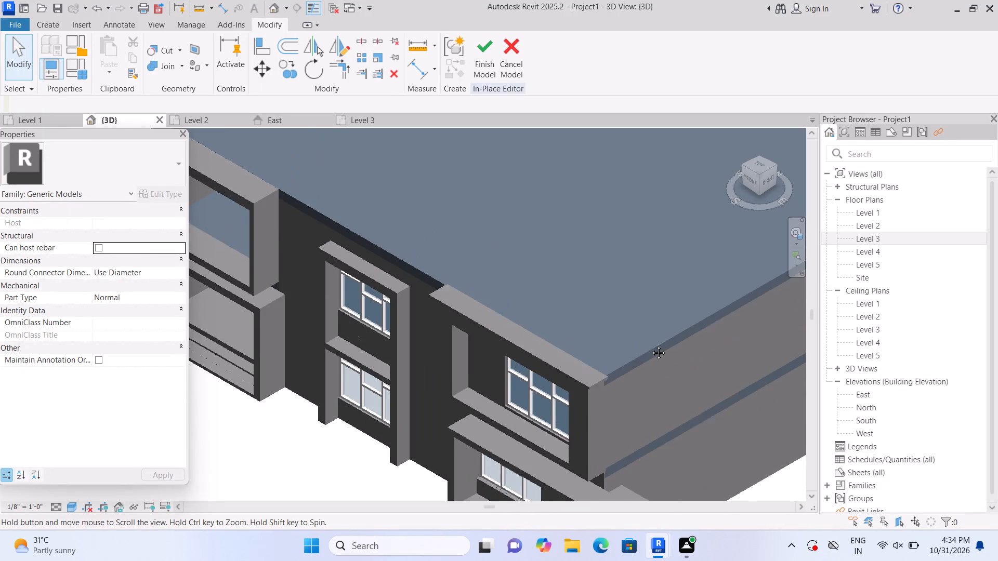
{"action": "middle_click_drag", "start_coordinate": [651, 345], "coordinate": [634, 318]}
{"action": "middle_click_drag", "start_coordinate": [633, 367], "coordinate": [612, 345]}
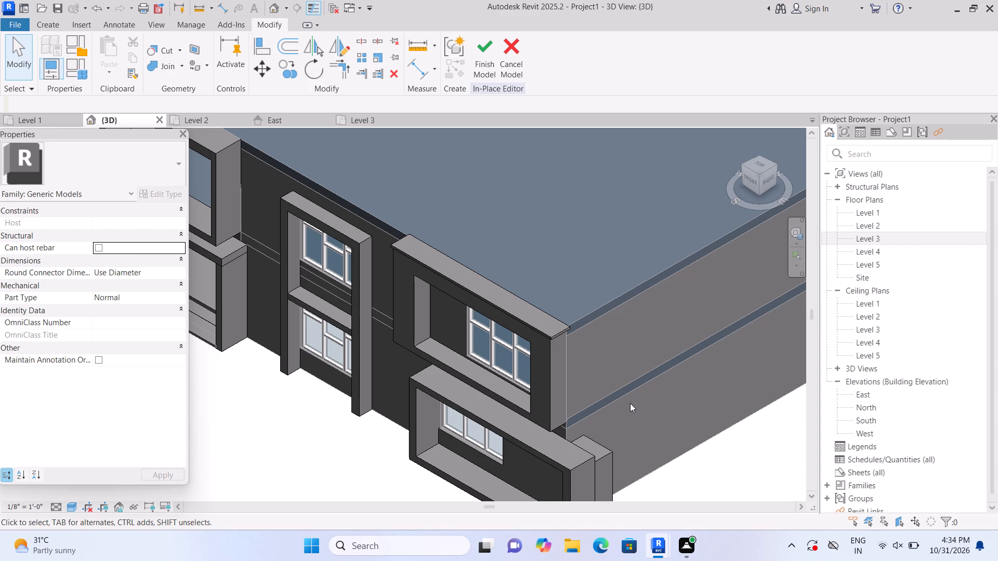
{"action": "scroll", "coordinate": [638, 409], "scroll_direction": "up", "scroll_amount": 1}
{"action": "middle_click_drag", "start_coordinate": [638, 409], "coordinate": [757, 395]}
{"action": "scroll", "coordinate": [734, 388], "scroll_direction": "down", "scroll_amount": 3}
{"action": "scroll", "coordinate": [705, 423], "scroll_direction": "up", "scroll_amount": 1}
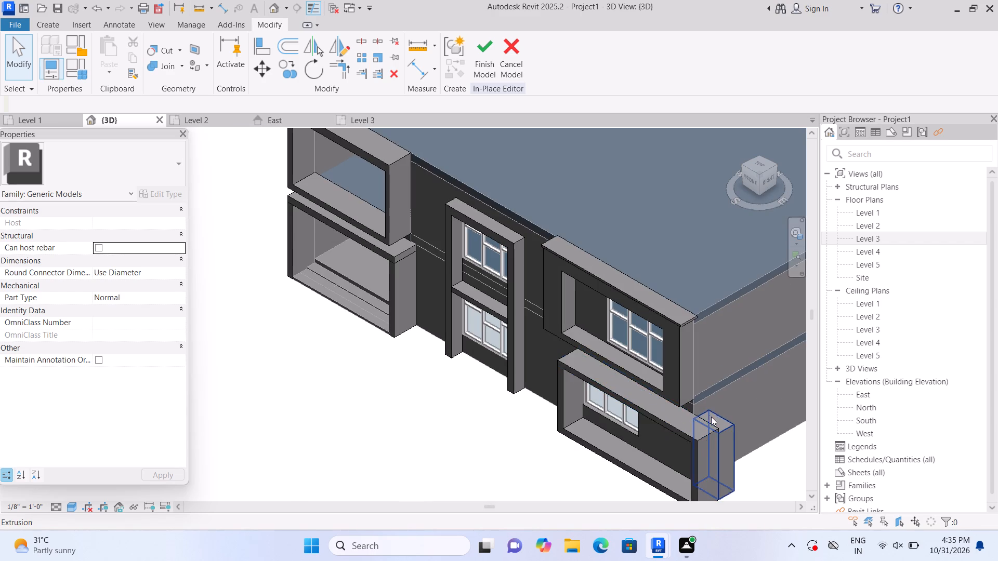
{"action": "middle_click_drag", "start_coordinate": [742, 428], "coordinate": [713, 345]}
{"action": "scroll", "coordinate": [742, 428], "scroll_direction": "up", "scroll_amount": 1}
{"action": "scroll", "coordinate": [598, 366], "scroll_direction": "up", "scroll_amount": 2}
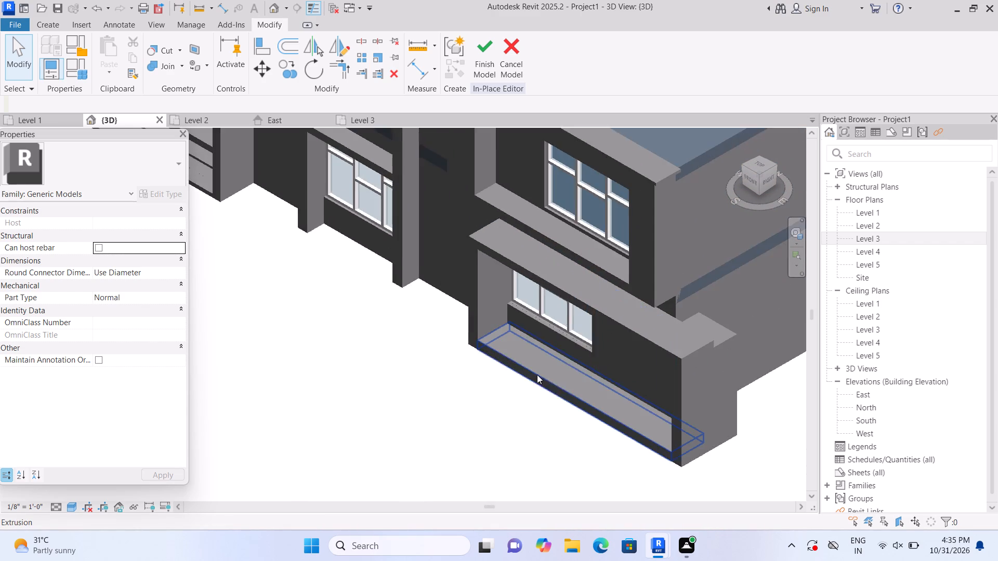
{"action": "scroll", "coordinate": [537, 375], "scroll_direction": "up", "scroll_amount": 10}
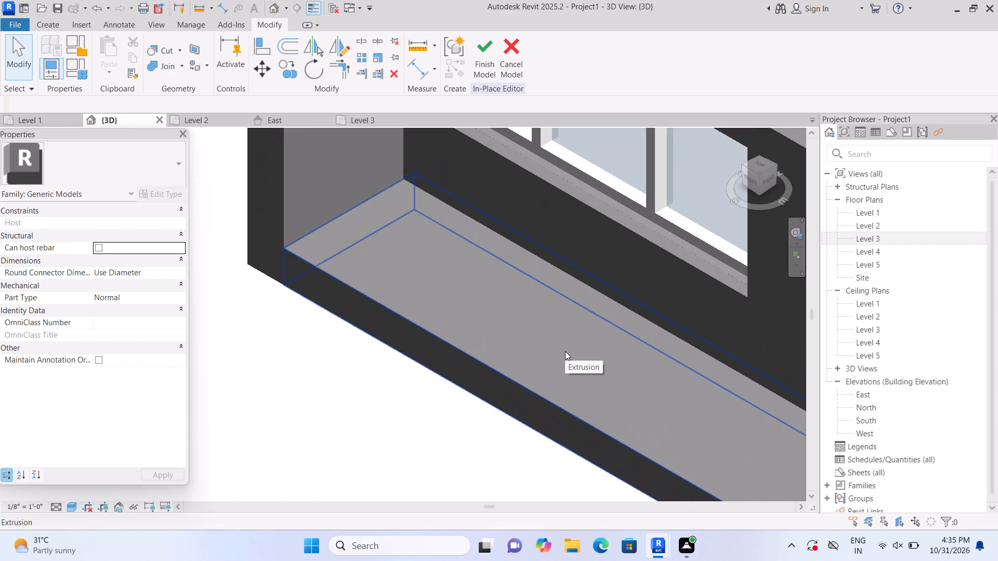
{"action": "scroll", "coordinate": [565, 351], "scroll_direction": "down", "scroll_amount": 20}
{"action": "scroll", "coordinate": [469, 295], "scroll_direction": "up", "scroll_amount": 3}
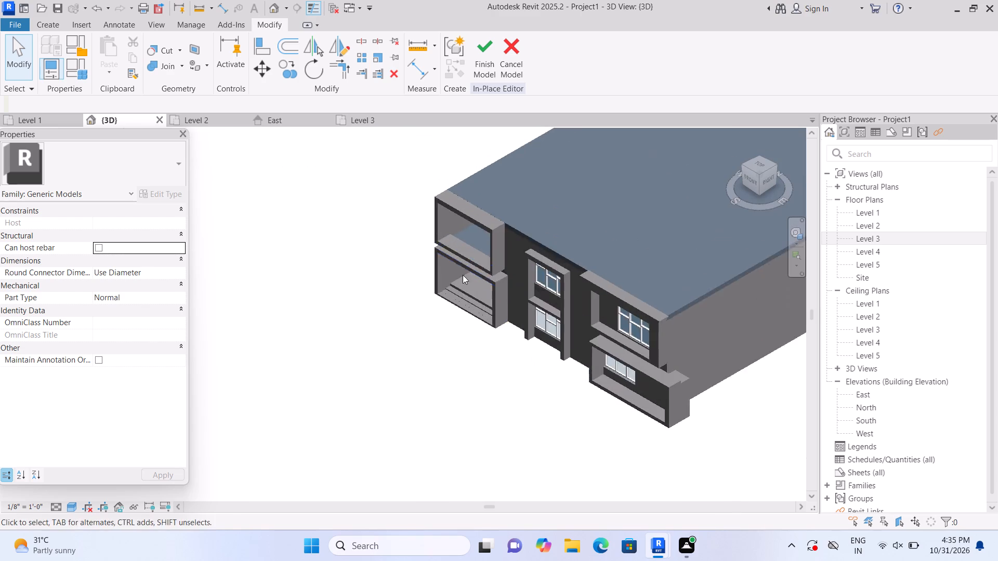
{"action": "scroll", "coordinate": [463, 275], "scroll_direction": "up", "scroll_amount": 9}
{"action": "scroll", "coordinate": [227, 394], "scroll_direction": "down", "scroll_amount": 5}
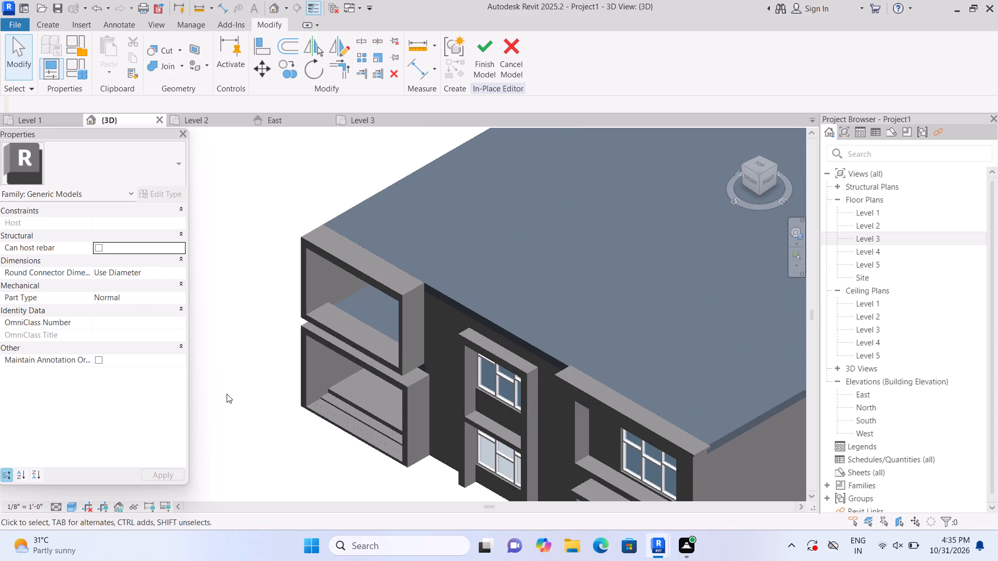
{"action": "scroll", "coordinate": [261, 421], "scroll_direction": "down", "scroll_amount": 3}
{"action": "middle_click_drag", "start_coordinate": [293, 465], "coordinate": [285, 443]}
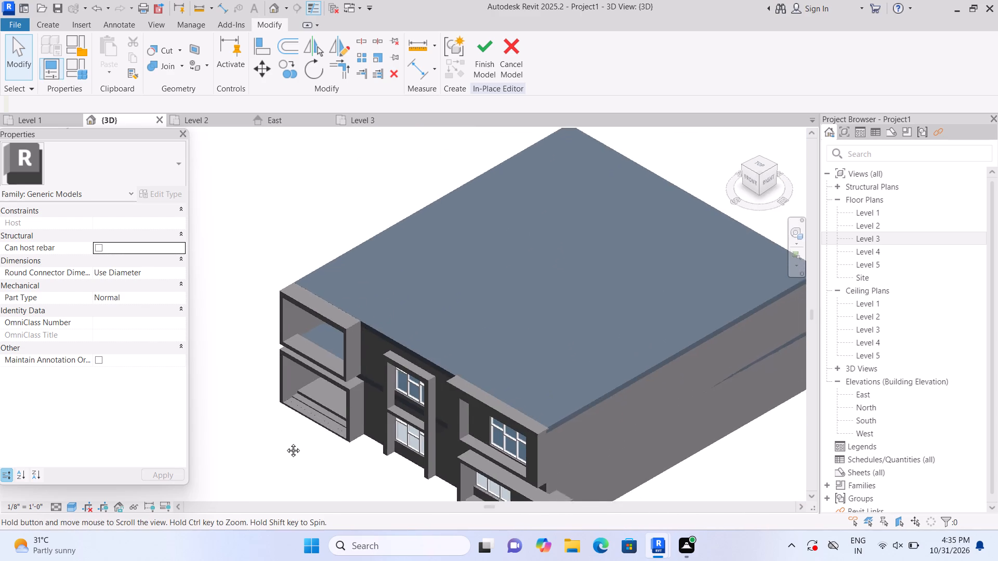
{"action": "middle_click_drag", "start_coordinate": [285, 443], "coordinate": [290, 401]}
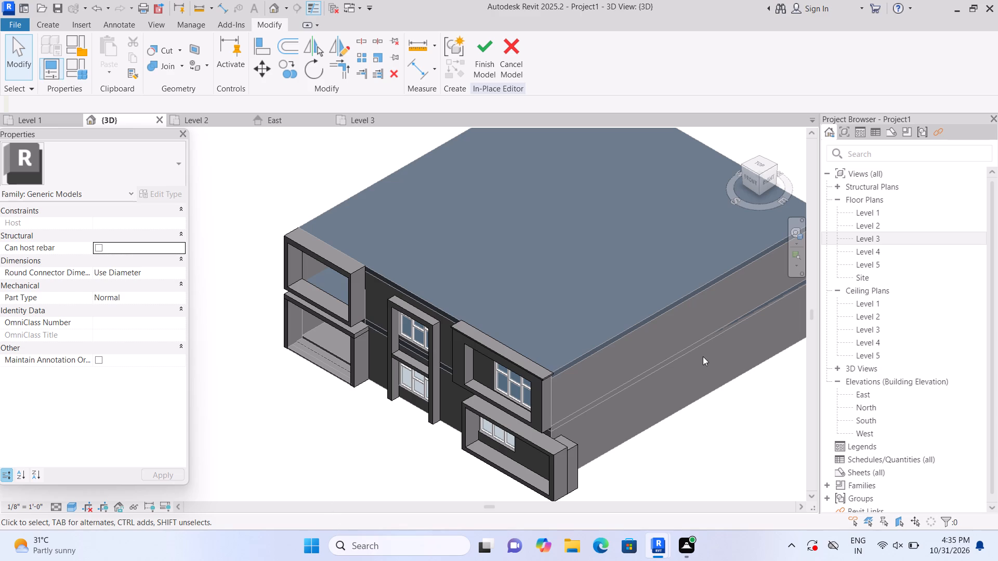
Open the Level 3 floor plan and finish the in-place model, dismissing the save reminder without saving.
{"action": "double_click", "coordinate": [871, 238]}
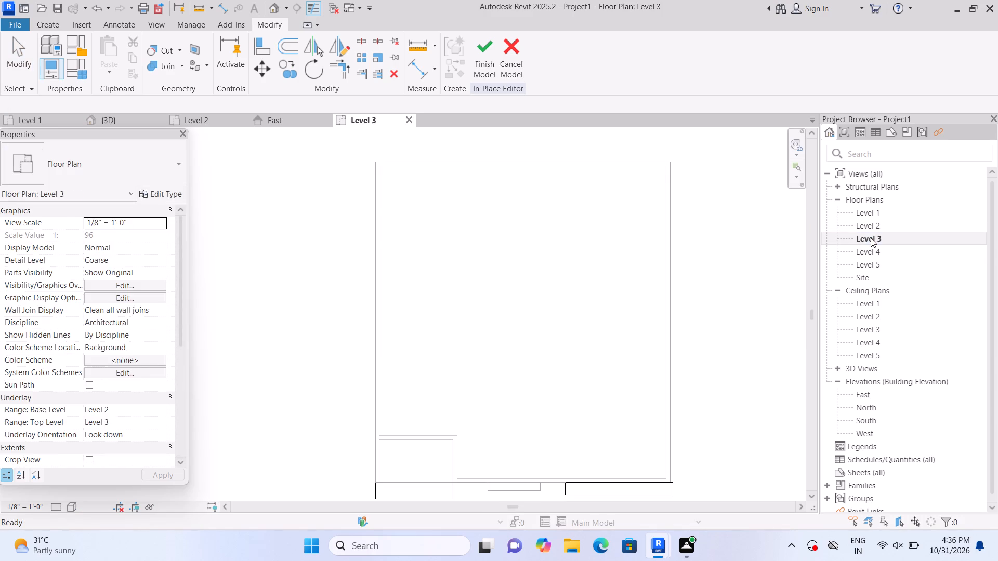
{"action": "middle_click_drag", "start_coordinate": [702, 371], "coordinate": [695, 264]}
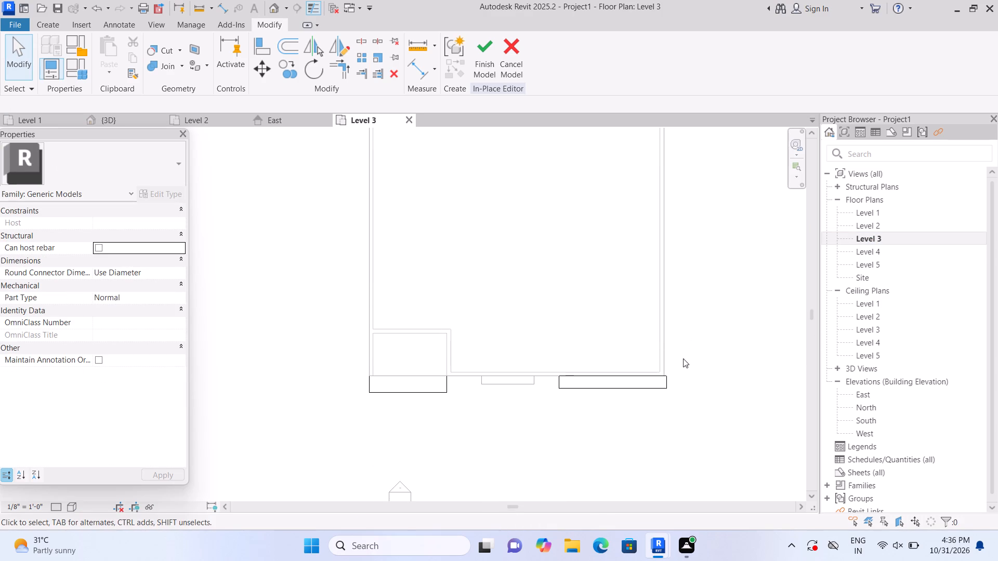
{"action": "scroll", "coordinate": [587, 357], "scroll_direction": "up", "scroll_amount": 2}
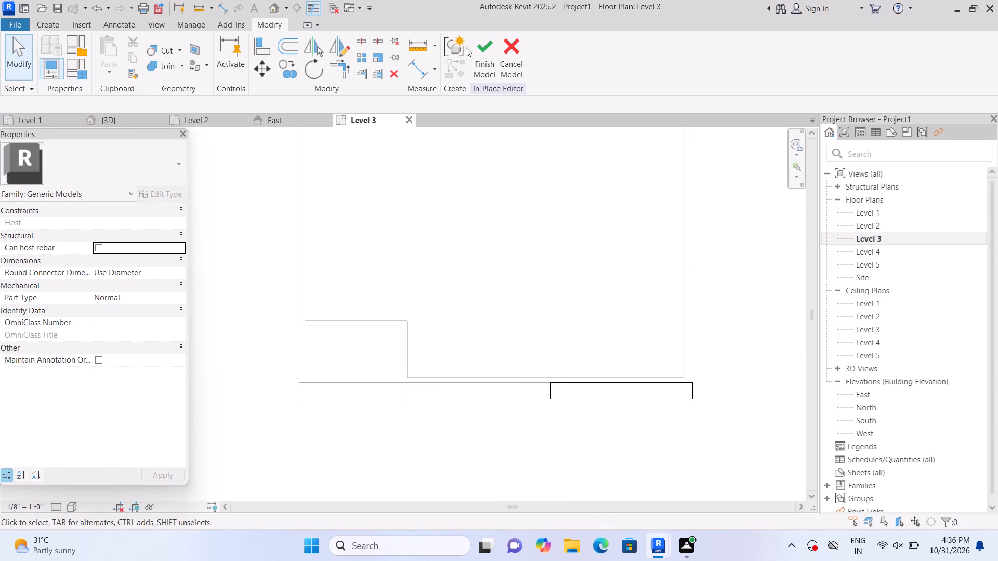
{"action": "left_click", "coordinate": [480, 58]}
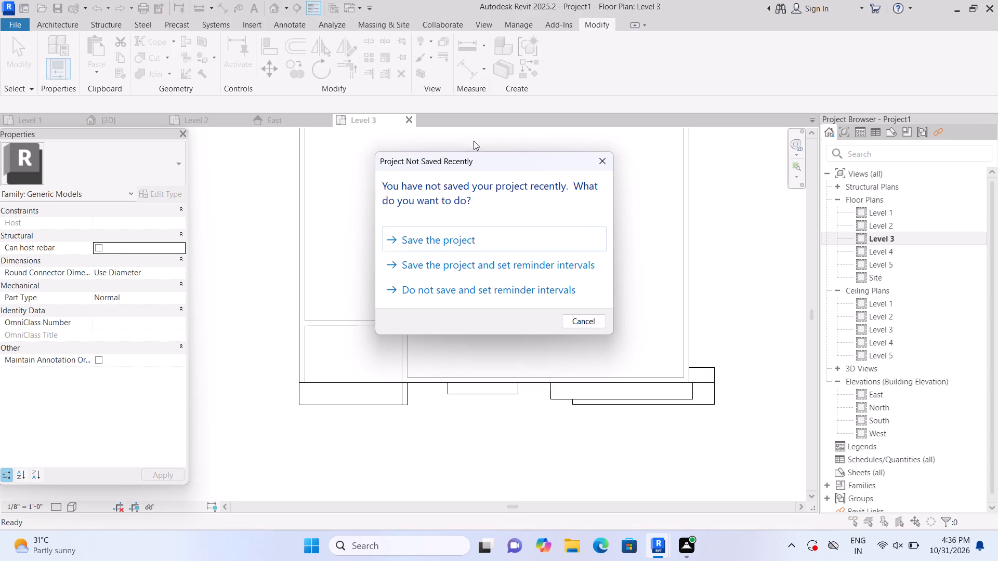
{"action": "double_click", "coordinate": [595, 158]}
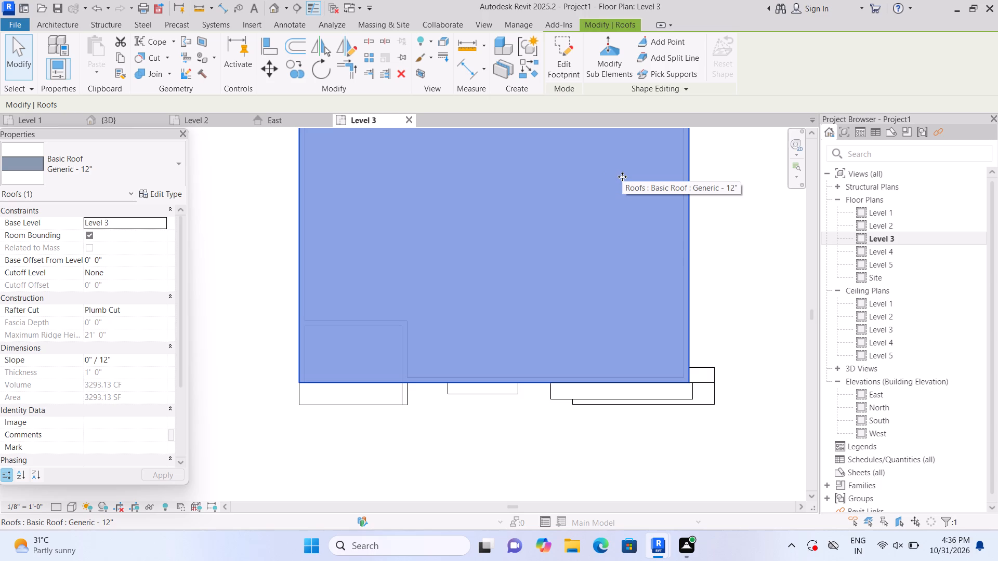
Start a new in-place component in the Generic Models category, accepting the default name Generic Models 3.
{"action": "left_click", "coordinate": [780, 246]}
{"action": "scroll", "coordinate": [776, 245], "scroll_direction": "down", "scroll_amount": 1}
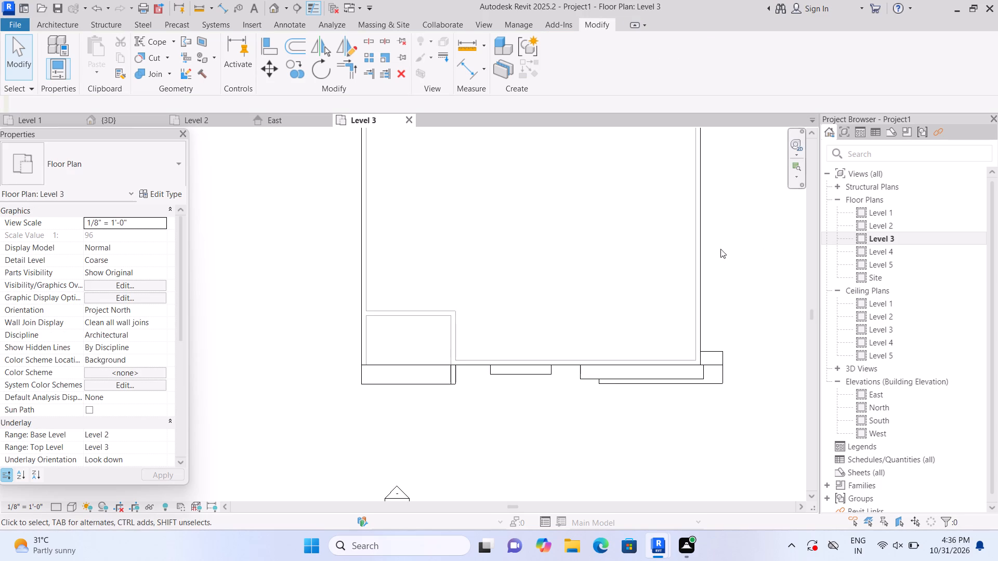
{"action": "scroll", "coordinate": [385, 277], "scroll_direction": "down", "scroll_amount": 4}
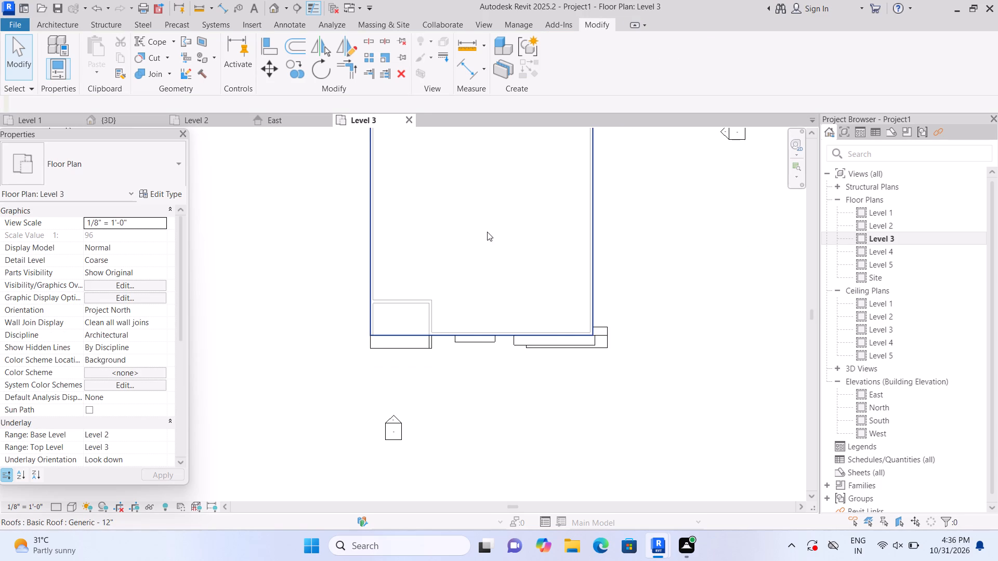
{"action": "middle_click_drag", "start_coordinate": [485, 244], "coordinate": [459, 305]}
{"action": "left_click", "coordinate": [63, 29]}
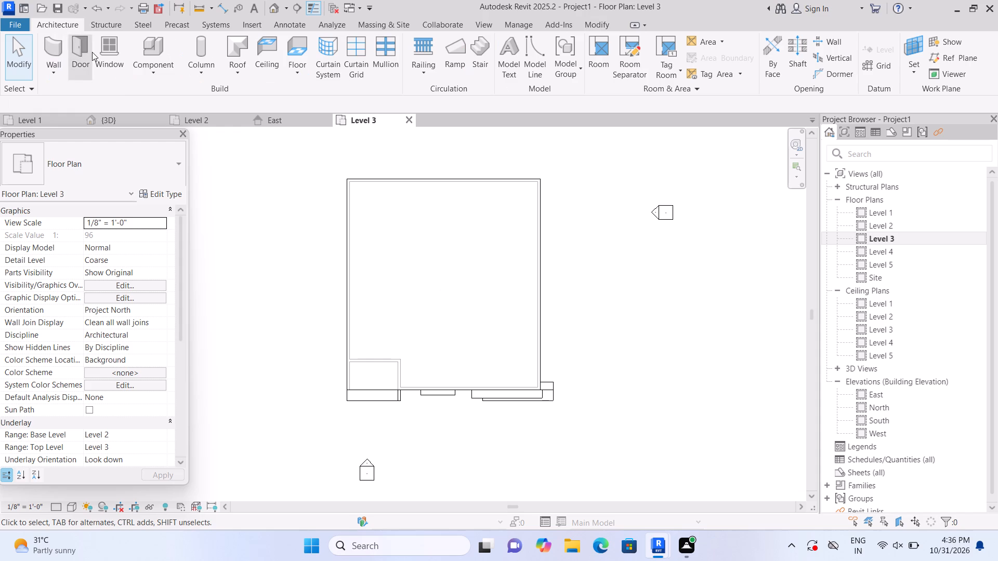
{"action": "left_click", "coordinate": [161, 71]}
{"action": "left_click", "coordinate": [166, 125]}
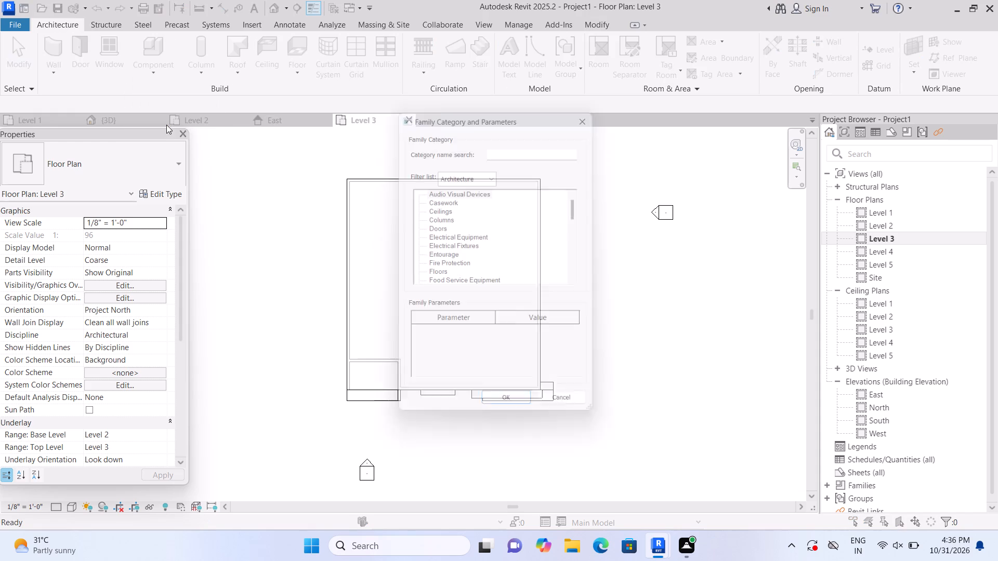
{"action": "scroll", "coordinate": [454, 222], "scroll_direction": "down", "scroll_amount": 7}
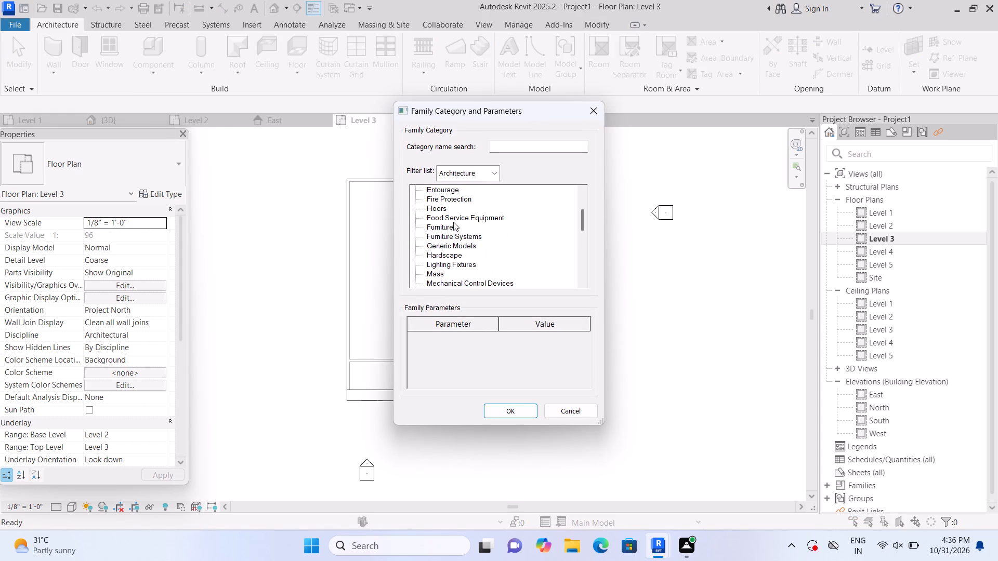
{"action": "left_click", "coordinate": [454, 245]}
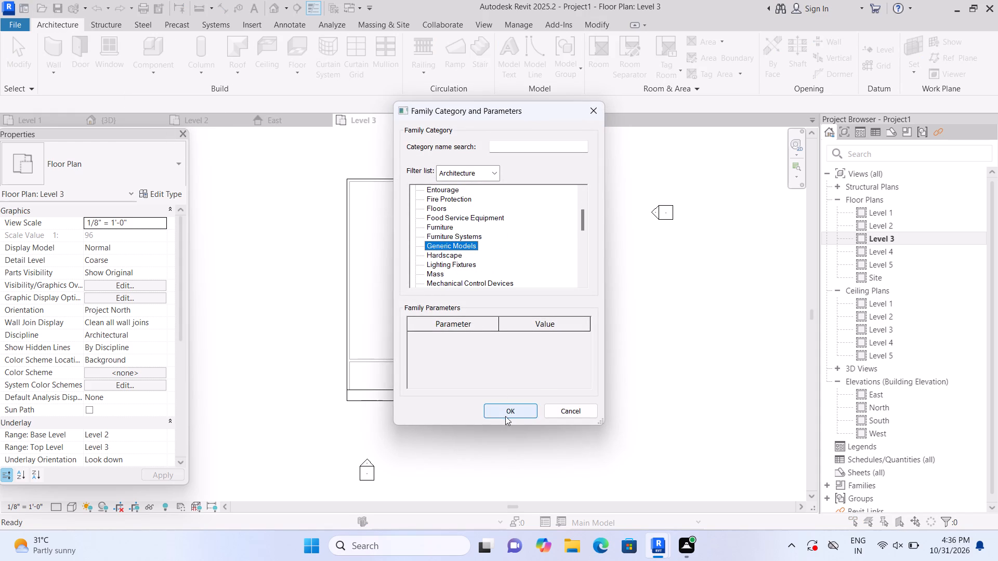
{"action": "left_click", "coordinate": [505, 412]}
{"action": "left_click", "coordinate": [540, 303]}
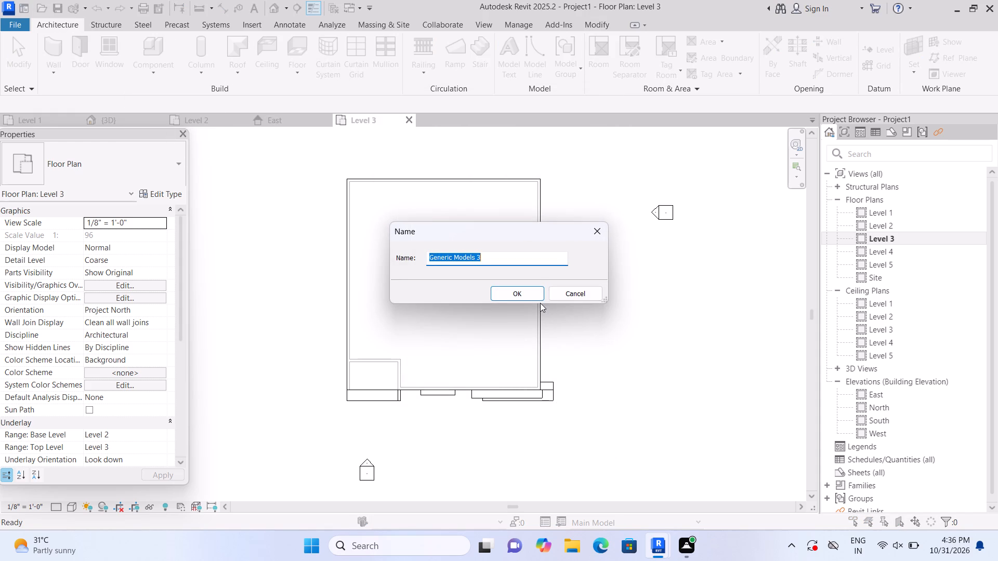
{"action": "left_click", "coordinate": [535, 293]}
Look over the Level 4 floor plan and the building's levels in the East elevation, and return to the Level 3 floor plan.
{"action": "double_click", "coordinate": [891, 253]}
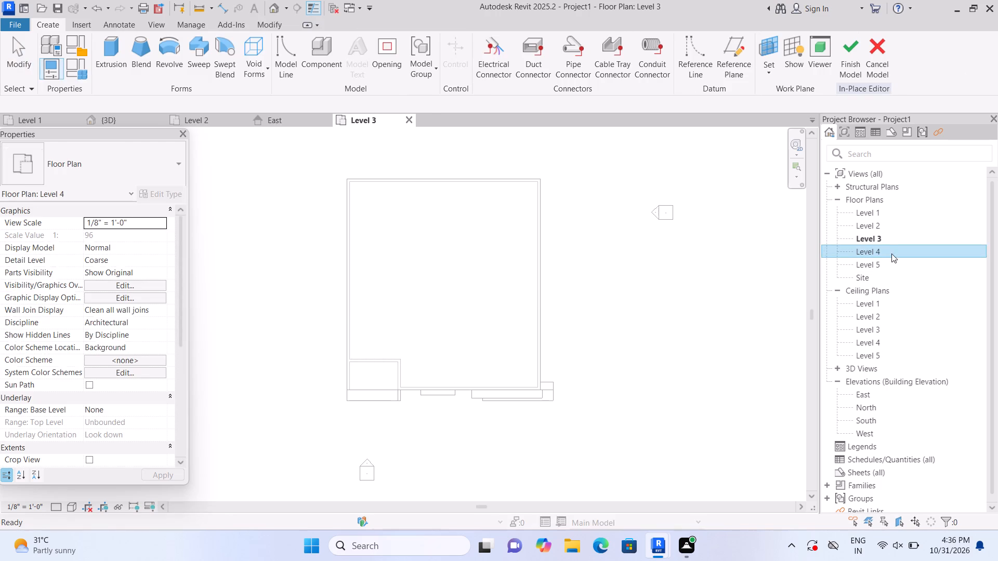
{"action": "double_click", "coordinate": [896, 238]}
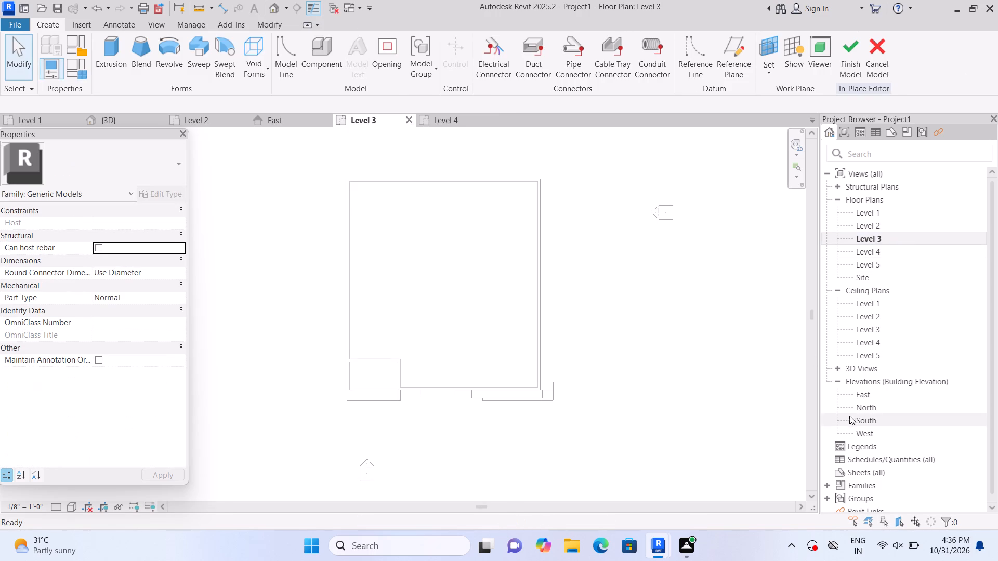
{"action": "double_click", "coordinate": [848, 391]}
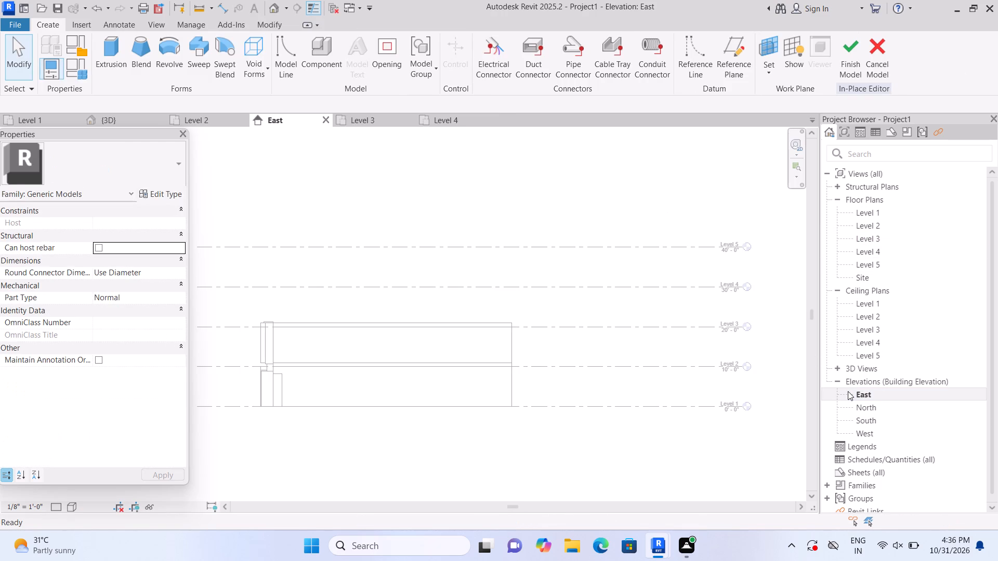
{"action": "scroll", "coordinate": [569, 391], "scroll_direction": "down", "scroll_amount": 3}
{"action": "scroll", "coordinate": [570, 388], "scroll_direction": "up", "scroll_amount": 2}
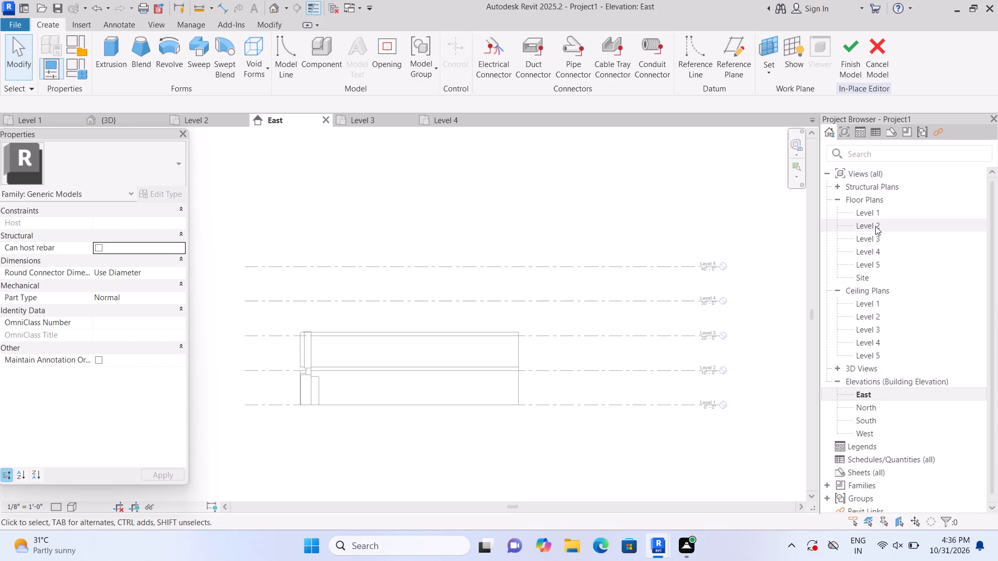
{"action": "double_click", "coordinate": [875, 240]}
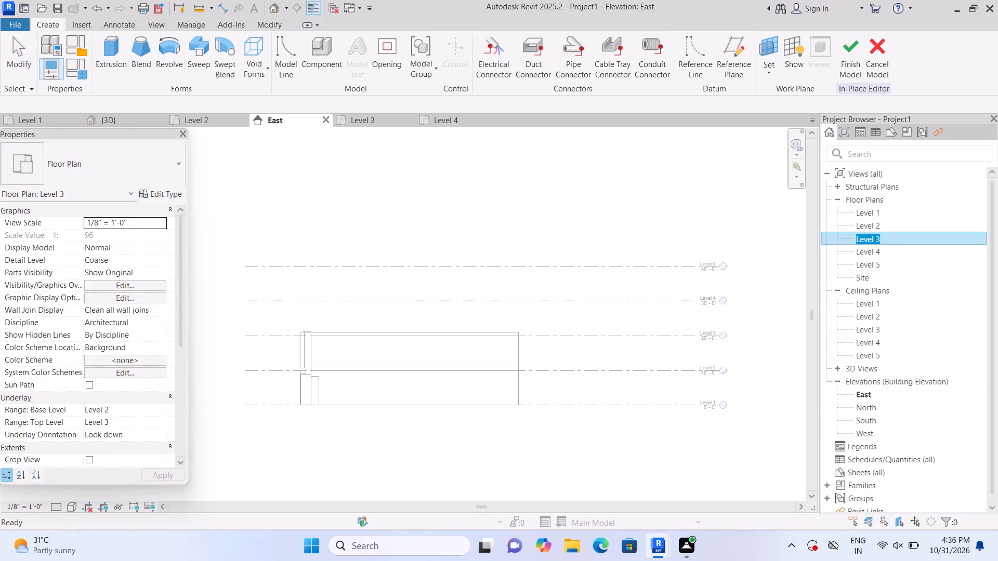
{"action": "double_click", "coordinate": [868, 241]}
{"action": "key", "text": "Escape"}
{"action": "key", "text": "Escape"}
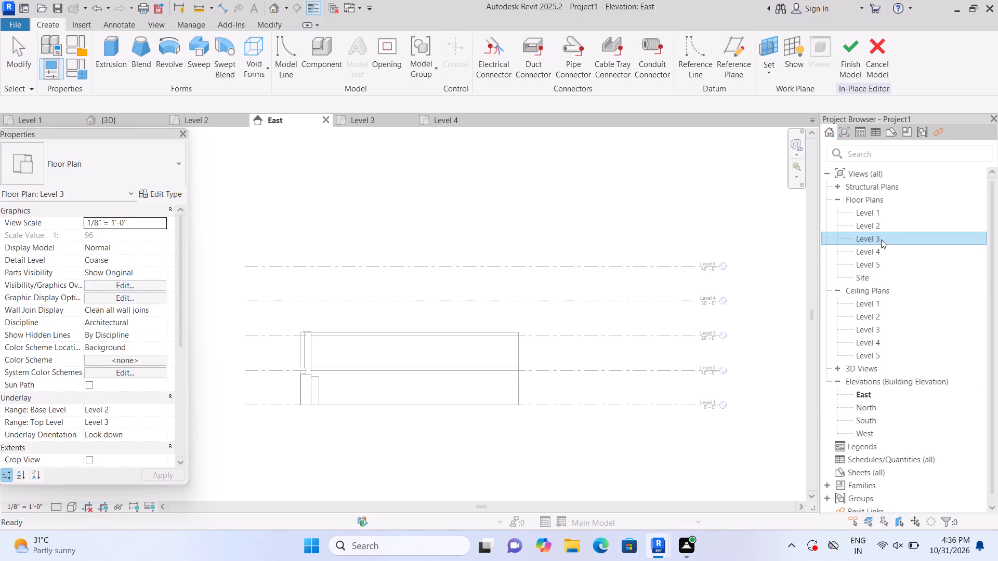
{"action": "double_click", "coordinate": [881, 239]}
Extrude a rectangle about 17'-11" by 4'-1" from the upper-floor frame cap's top face, extending back over the roof, with a 3" depth.
{"action": "scroll", "coordinate": [475, 387], "scroll_direction": "up", "scroll_amount": 3}
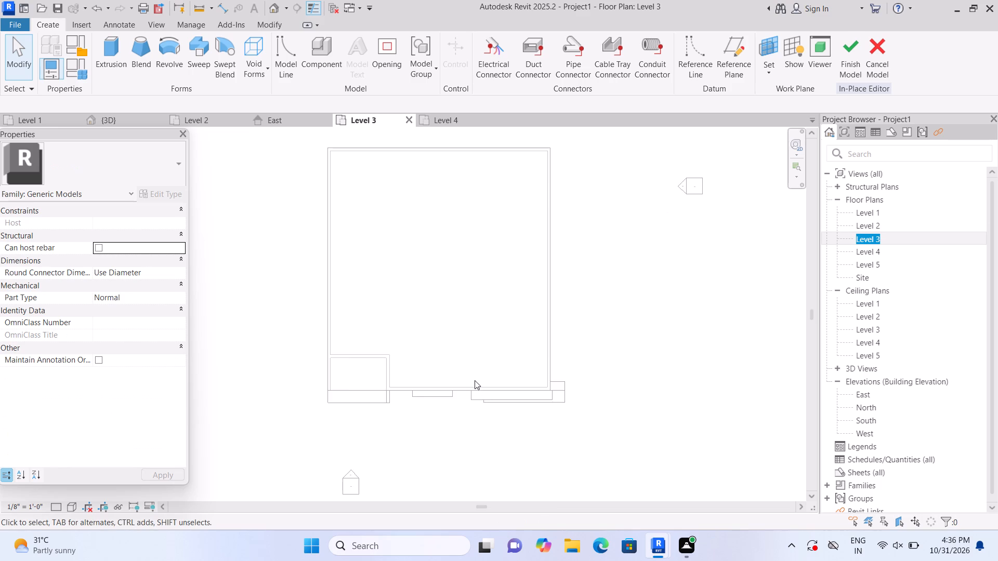
{"action": "scroll", "coordinate": [475, 380], "scroll_direction": "up", "scroll_amount": 5}
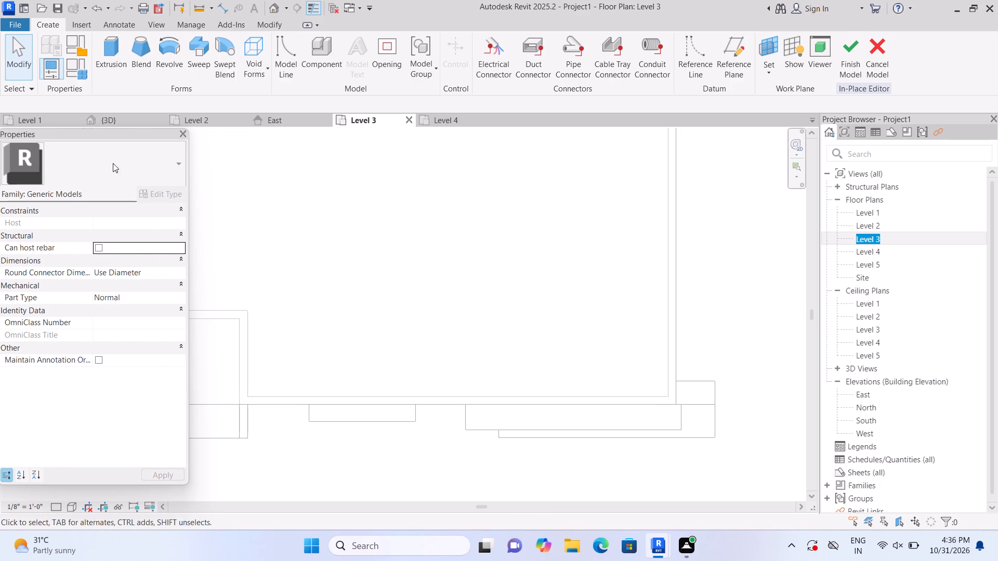
{"action": "left_click", "coordinate": [113, 48]}
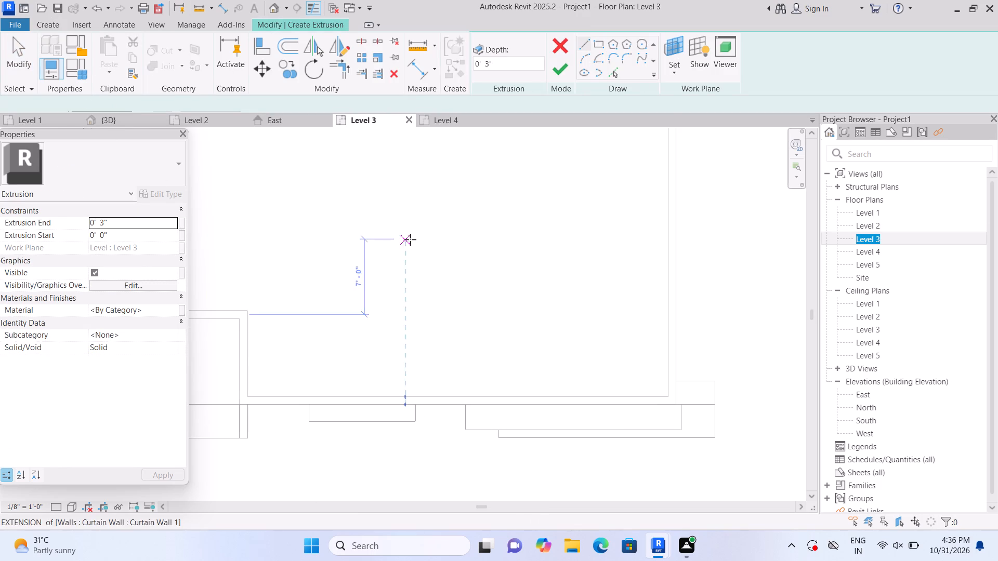
{"action": "left_click", "coordinate": [668, 74]}
{"action": "left_click", "coordinate": [674, 117]}
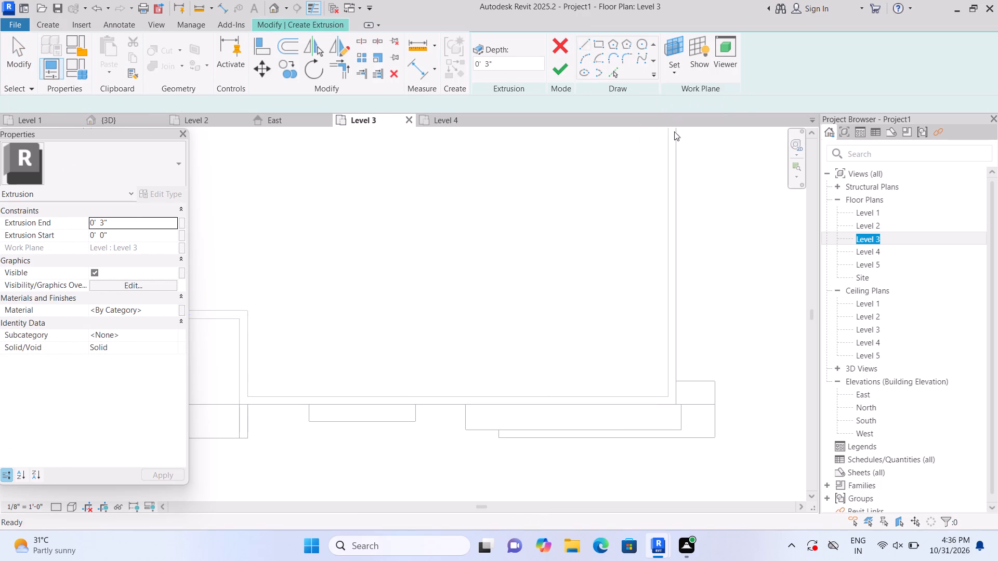
{"action": "left_click", "coordinate": [589, 422]}
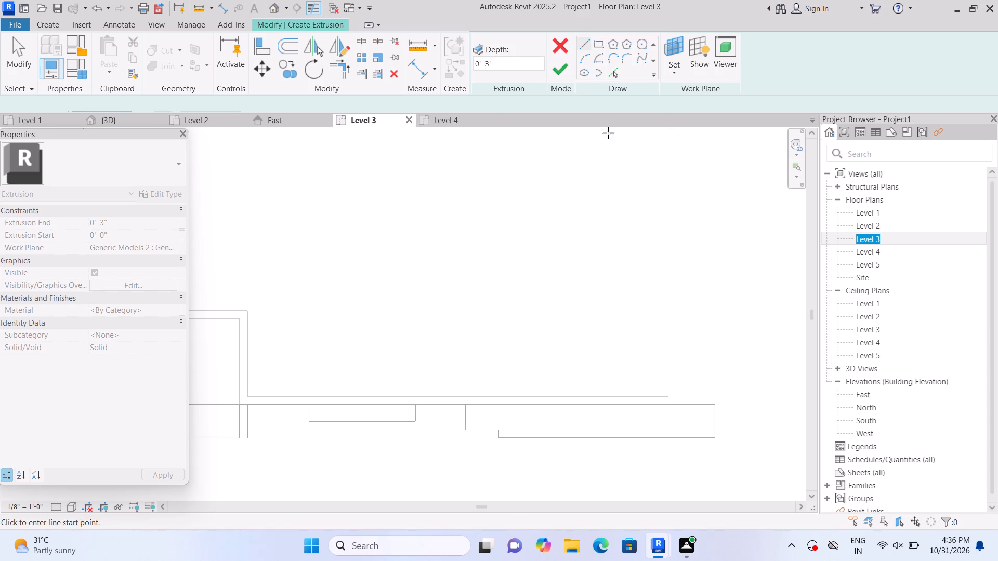
{"action": "left_click", "coordinate": [597, 45]}
{"action": "scroll", "coordinate": [525, 486], "scroll_direction": "up", "scroll_amount": 1}
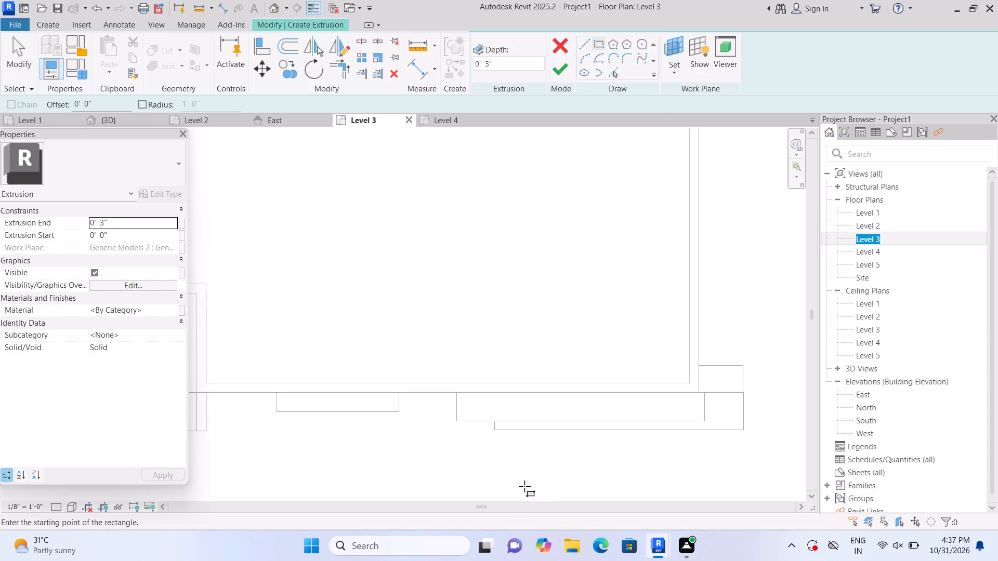
{"action": "scroll", "coordinate": [524, 475], "scroll_direction": "up", "scroll_amount": 1}
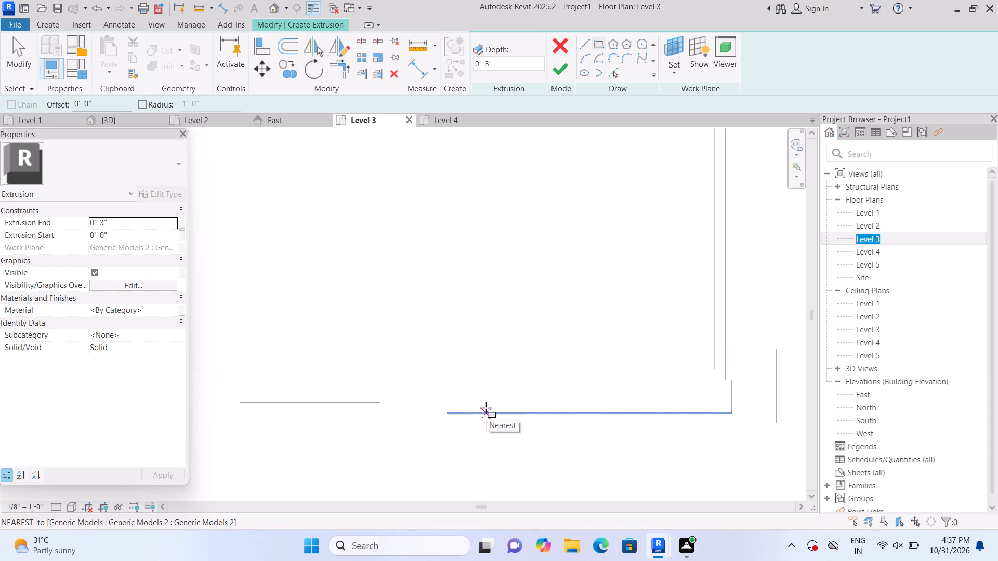
{"action": "left_click", "coordinate": [458, 409]}
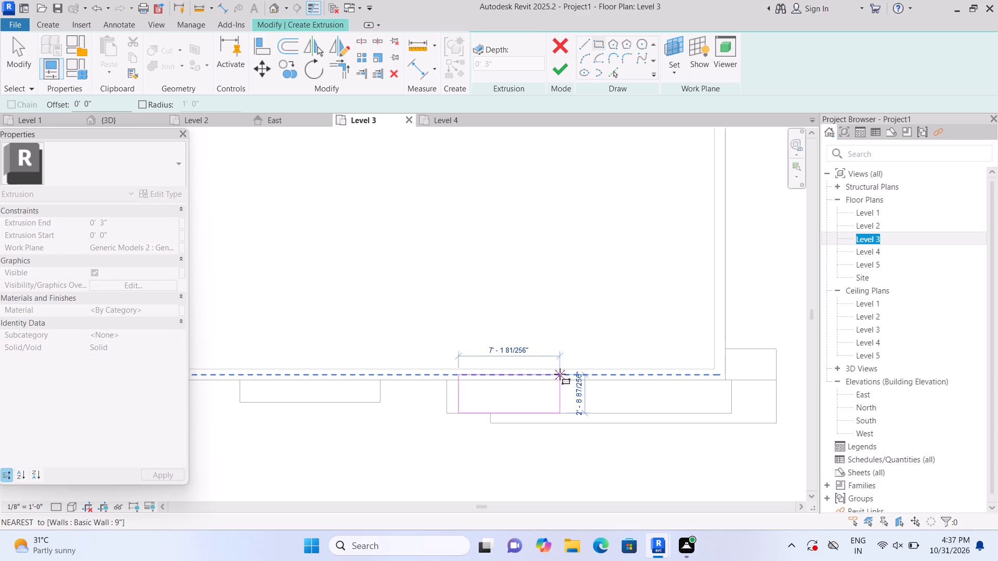
{"action": "middle_click_drag", "start_coordinate": [560, 374], "coordinate": [454, 366]}
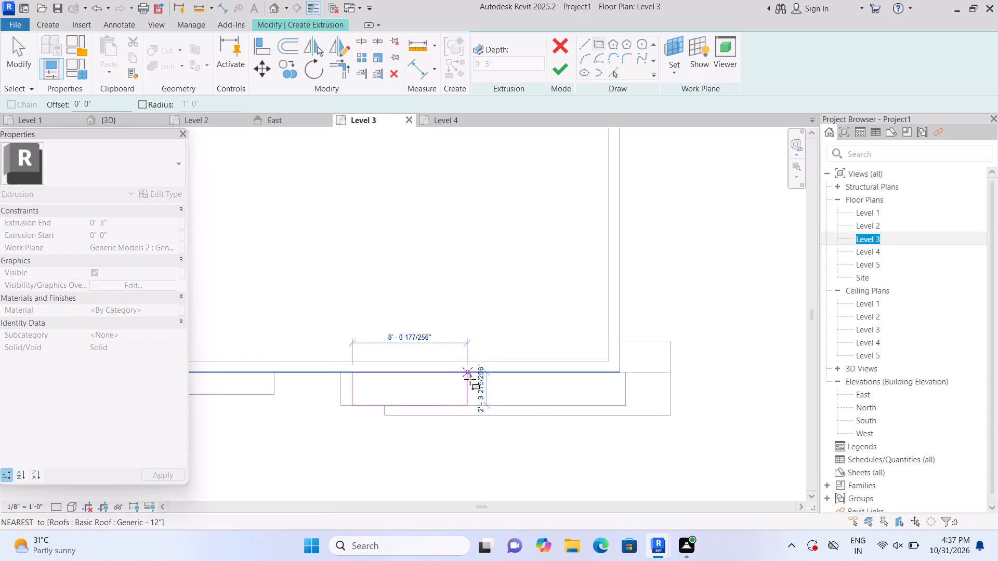
{"action": "left_click", "coordinate": [605, 348]}
{"action": "left_click", "coordinate": [565, 75]}
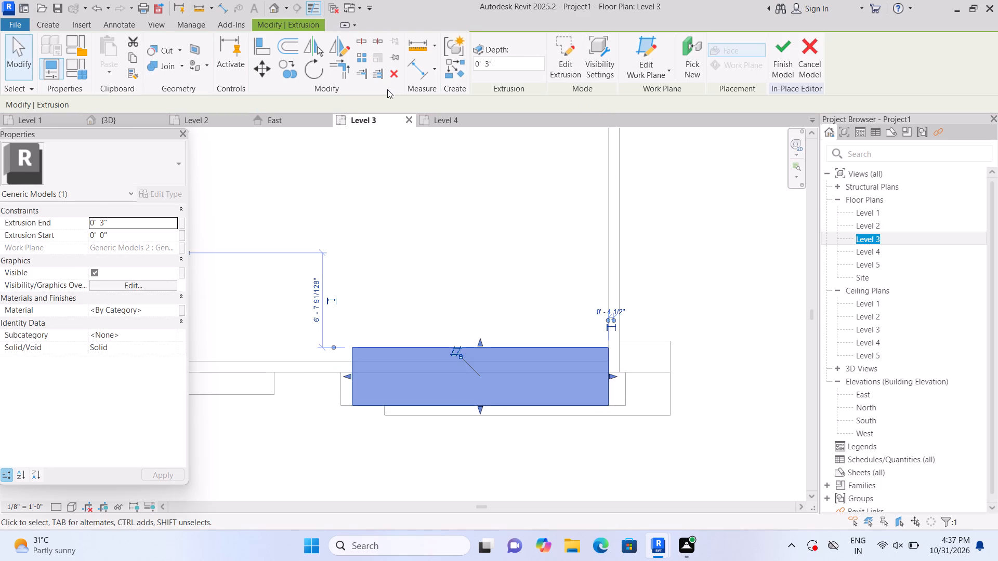
Stretch the new extrusion on the cap upward in the 3D view into a block about 7'-4" high.
{"action": "left_click", "coordinate": [274, 5]}
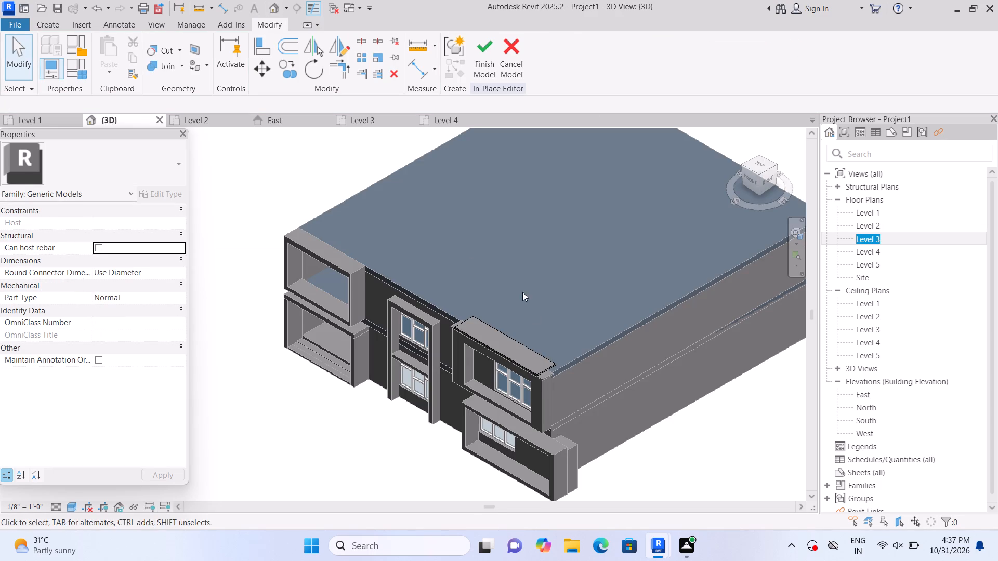
{"action": "scroll", "coordinate": [526, 353], "scroll_direction": "up", "scroll_amount": 4}
{"action": "left_click", "coordinate": [524, 355]}
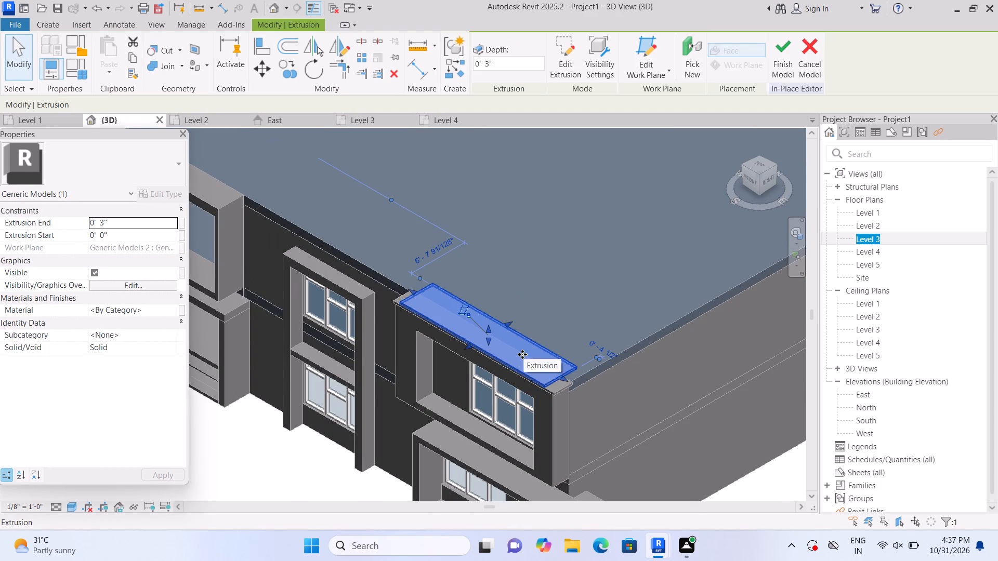
{"action": "scroll", "coordinate": [522, 354], "scroll_direction": "up", "scroll_amount": 2}
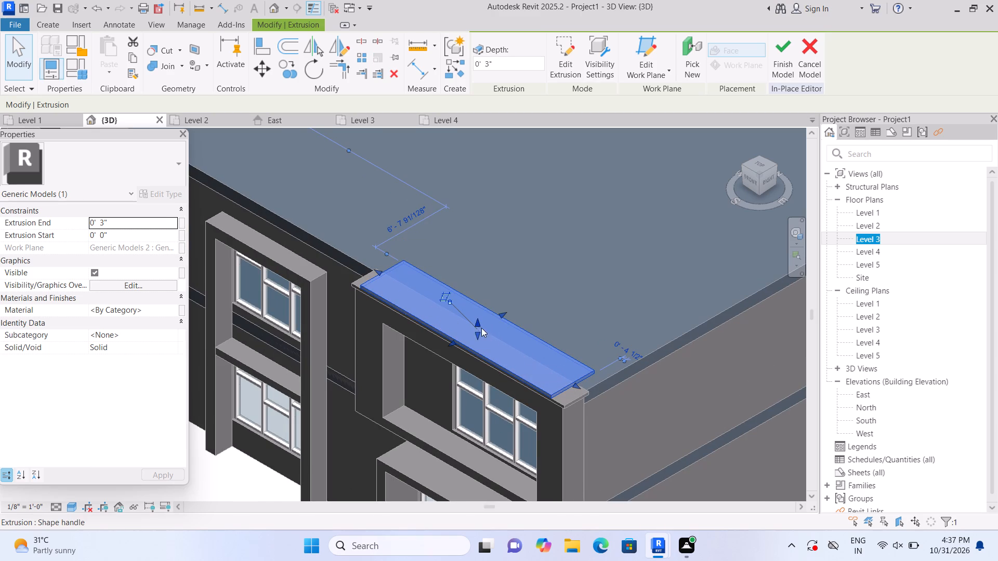
{"action": "left_click_drag", "start_coordinate": [476, 321], "coordinate": [492, 233]}
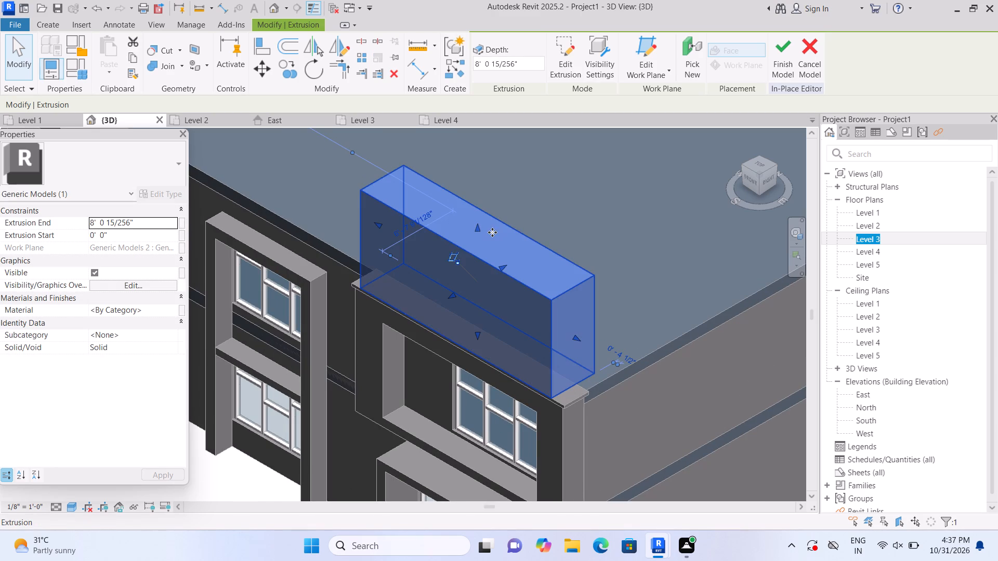
{"action": "scroll", "coordinate": [498, 232], "scroll_direction": "down", "scroll_amount": 3}
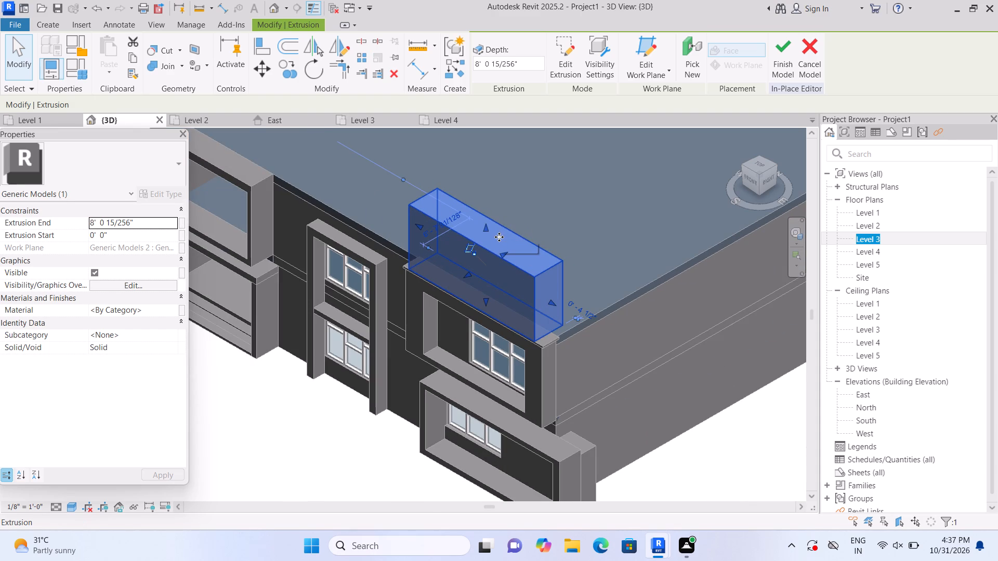
{"action": "left_click", "coordinate": [365, 468]}
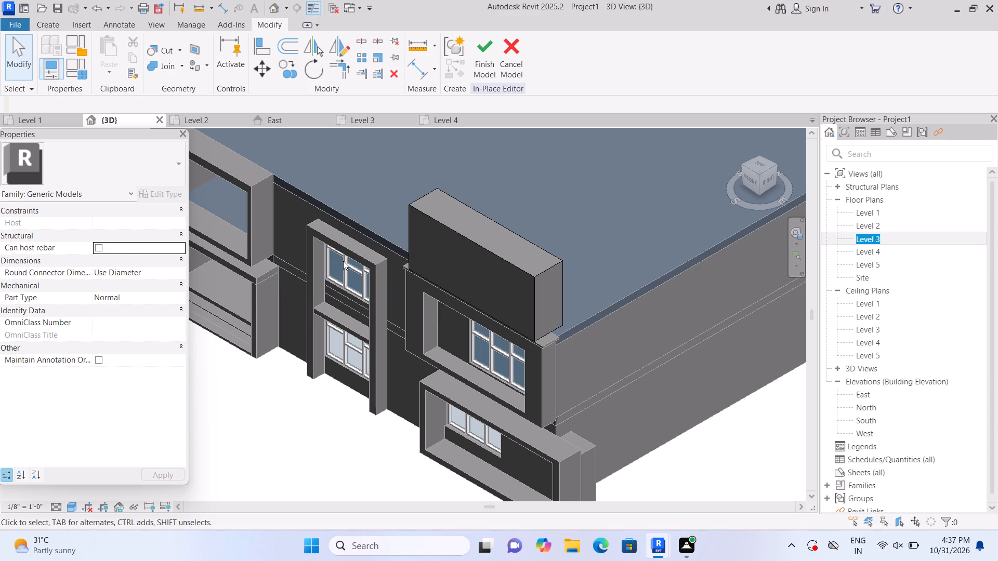
{"action": "left_click", "coordinate": [458, 208]}
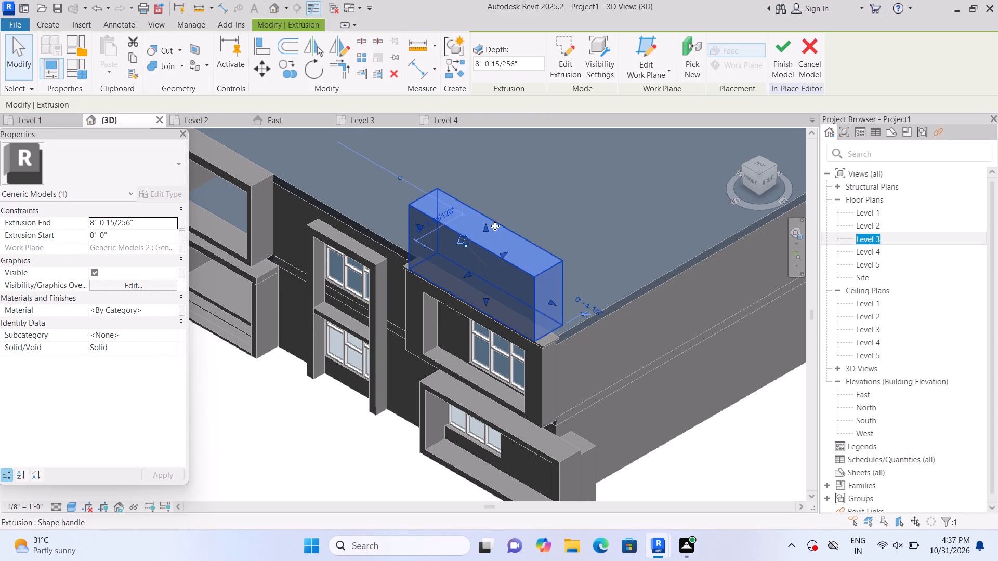
{"action": "left_click_drag", "start_coordinate": [484, 227], "coordinate": [482, 238]}
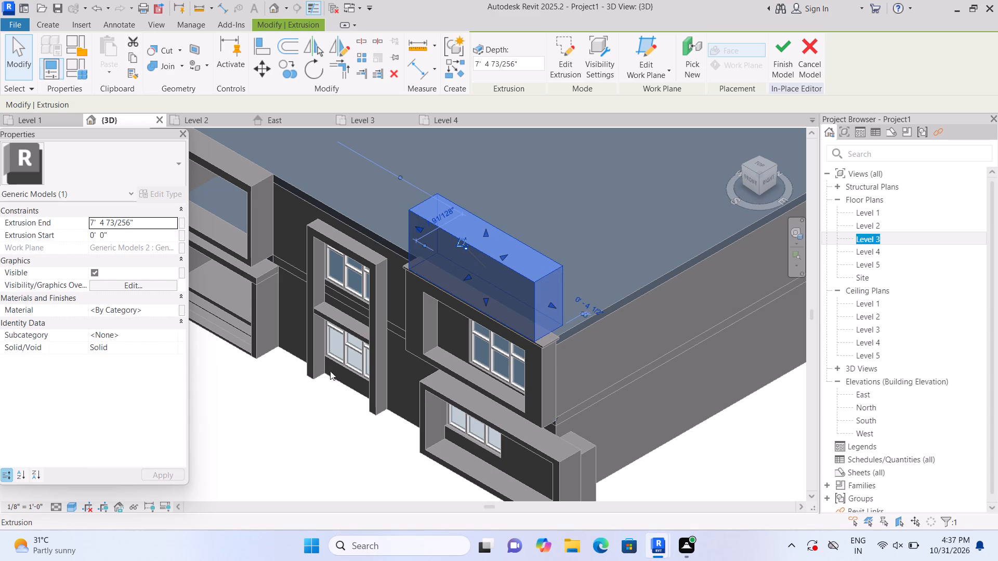
{"action": "left_click", "coordinate": [280, 406]}
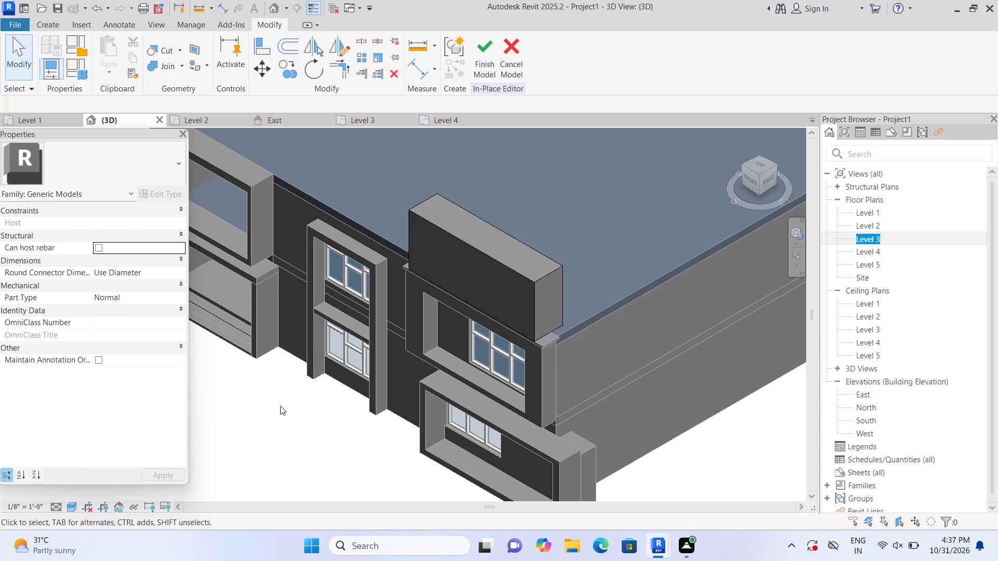
Finish the in-place model containing the rooftop block.
{"action": "left_click", "coordinate": [53, 20]}
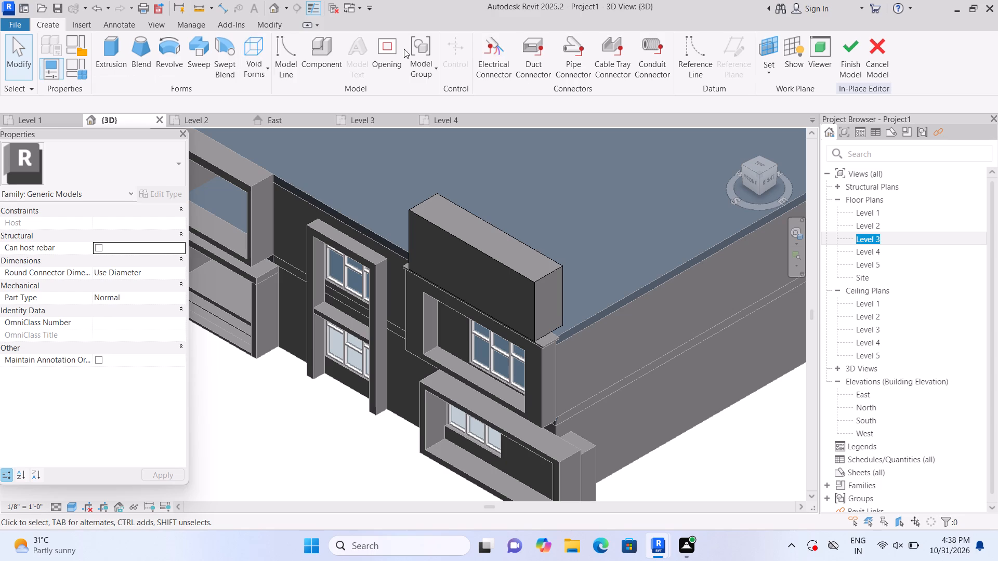
{"action": "left_click", "coordinate": [862, 74]}
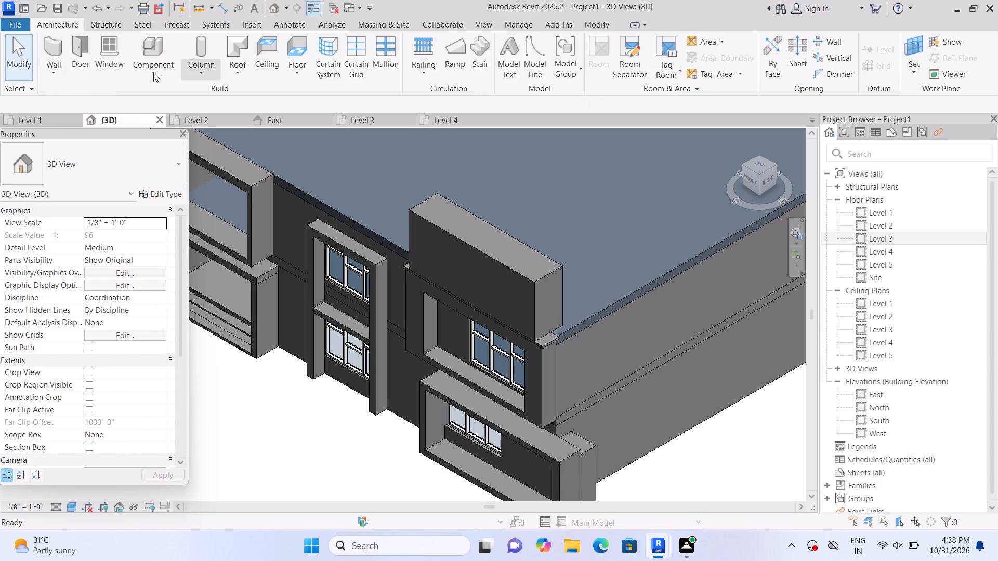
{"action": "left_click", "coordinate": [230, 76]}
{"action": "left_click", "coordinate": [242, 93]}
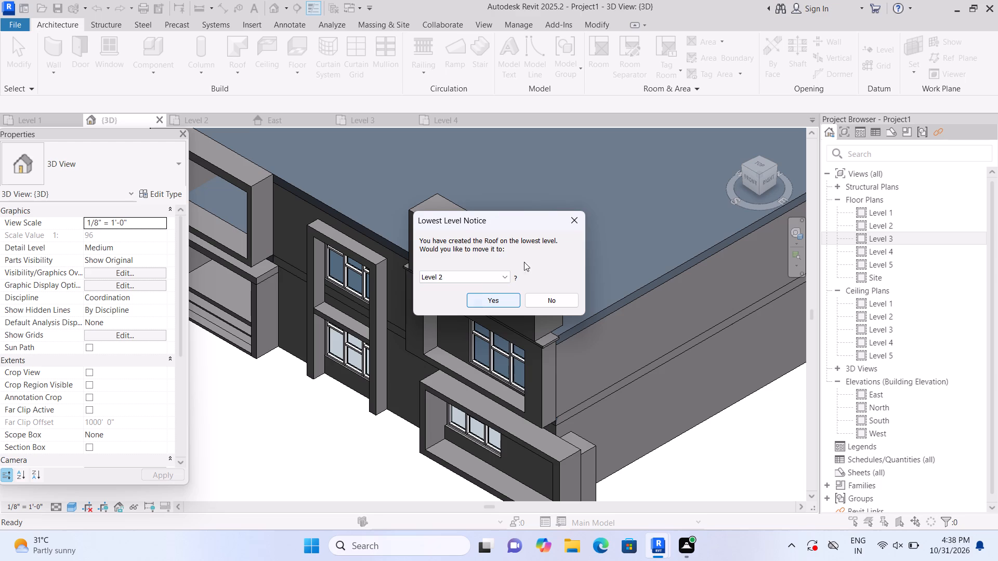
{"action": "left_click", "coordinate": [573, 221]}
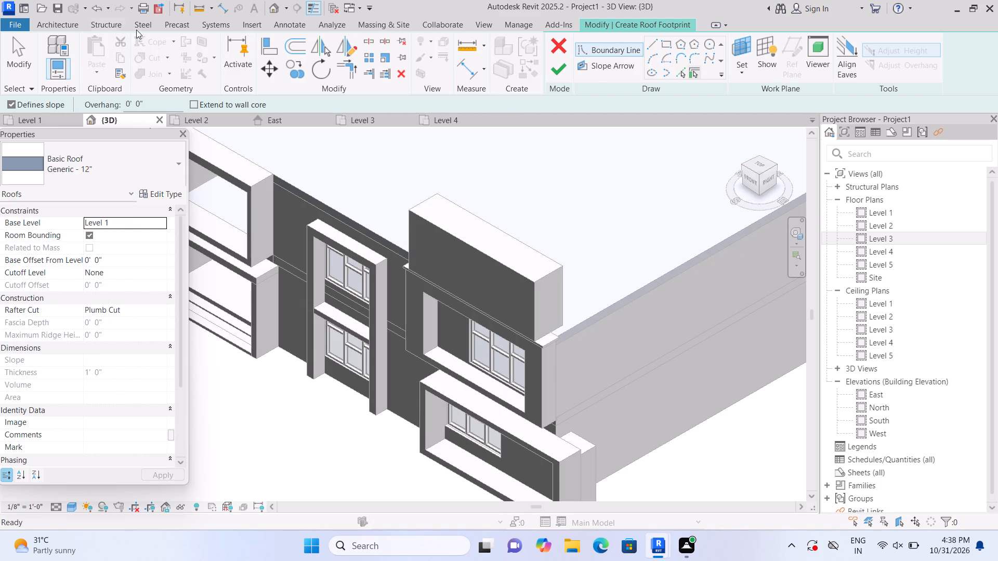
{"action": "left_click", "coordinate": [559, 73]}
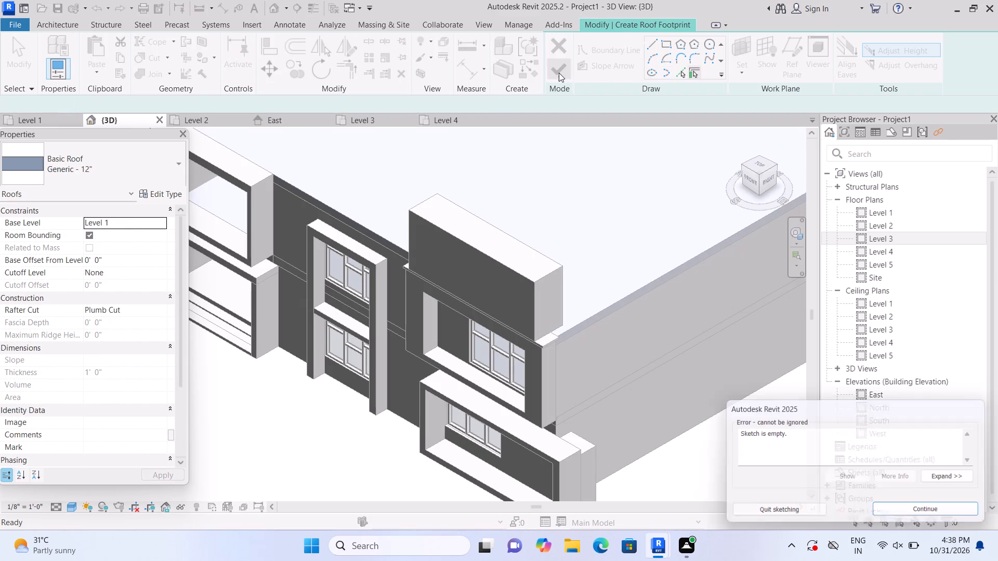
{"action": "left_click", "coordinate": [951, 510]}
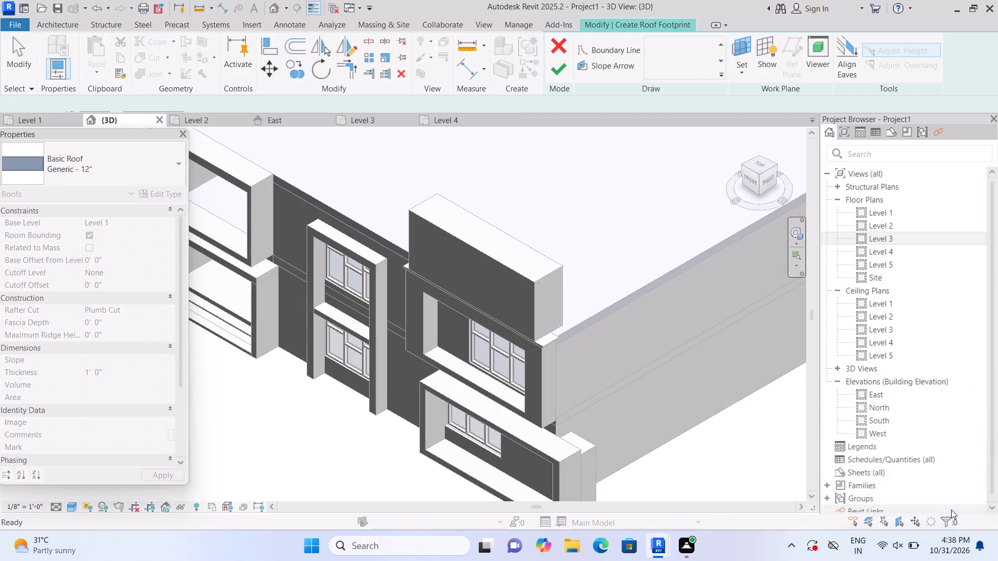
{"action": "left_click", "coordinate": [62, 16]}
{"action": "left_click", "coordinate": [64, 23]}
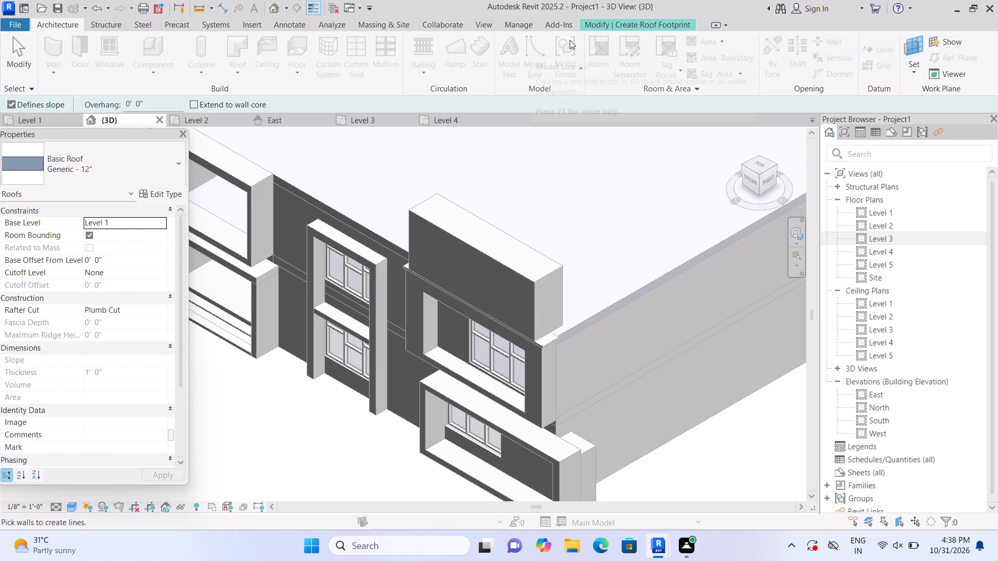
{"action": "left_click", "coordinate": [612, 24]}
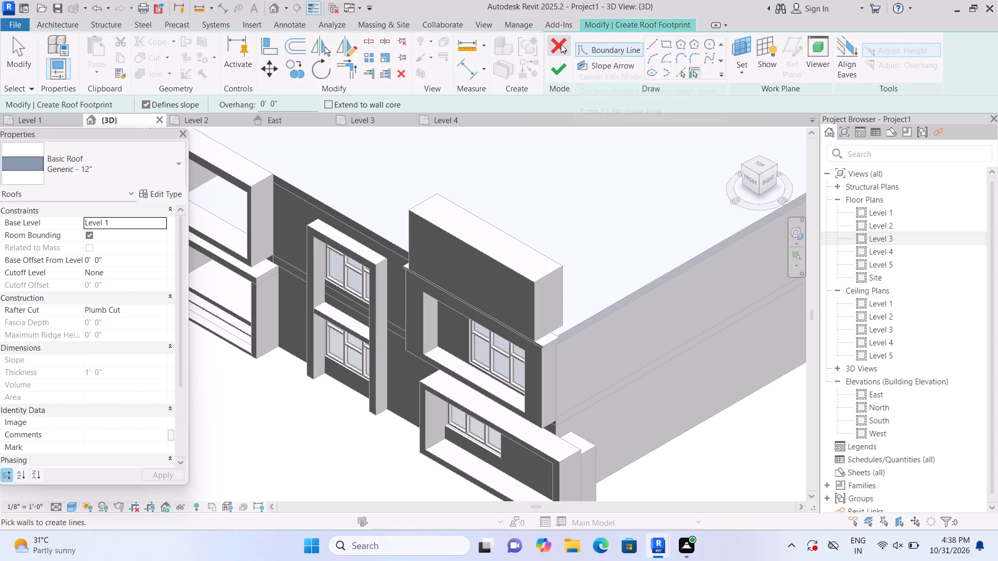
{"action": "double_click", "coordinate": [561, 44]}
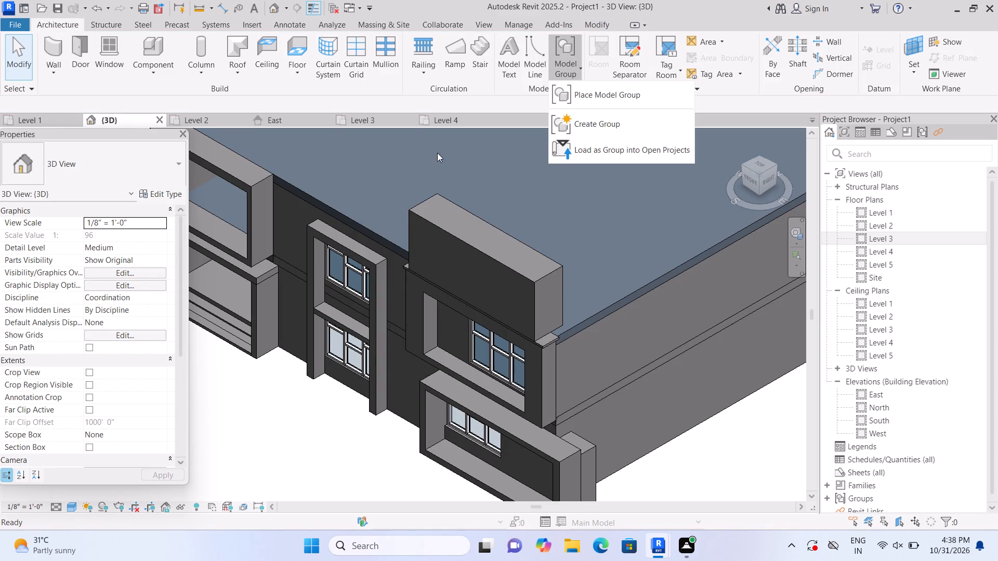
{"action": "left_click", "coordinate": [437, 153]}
Create a Generic - 12" footprint roof on Level 2 from a sloped rectangle about 24'-1 1/2" by 4'-11 1/2" around the rooftop block.
{"action": "left_click", "coordinate": [249, 78]}
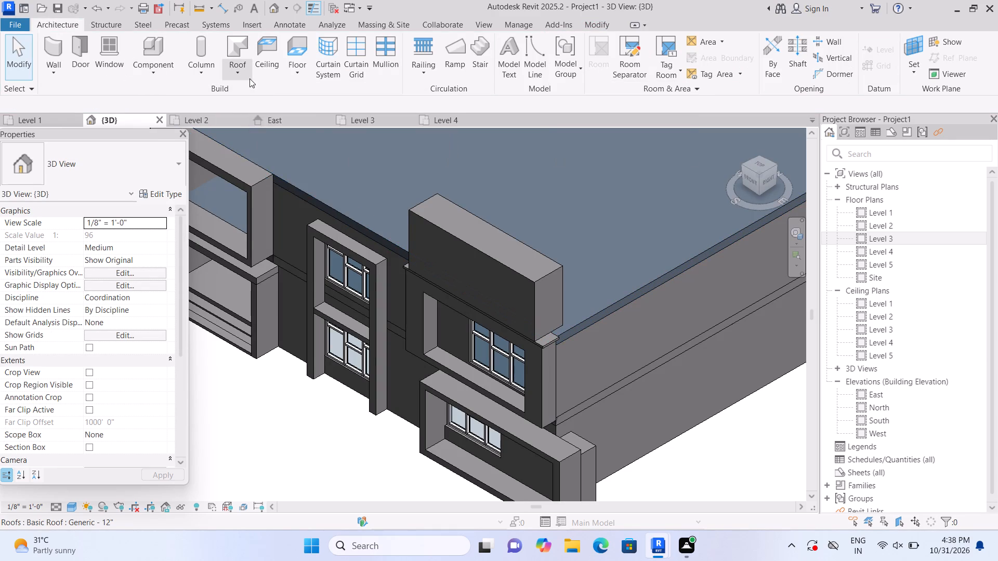
{"action": "left_click", "coordinate": [261, 97]}
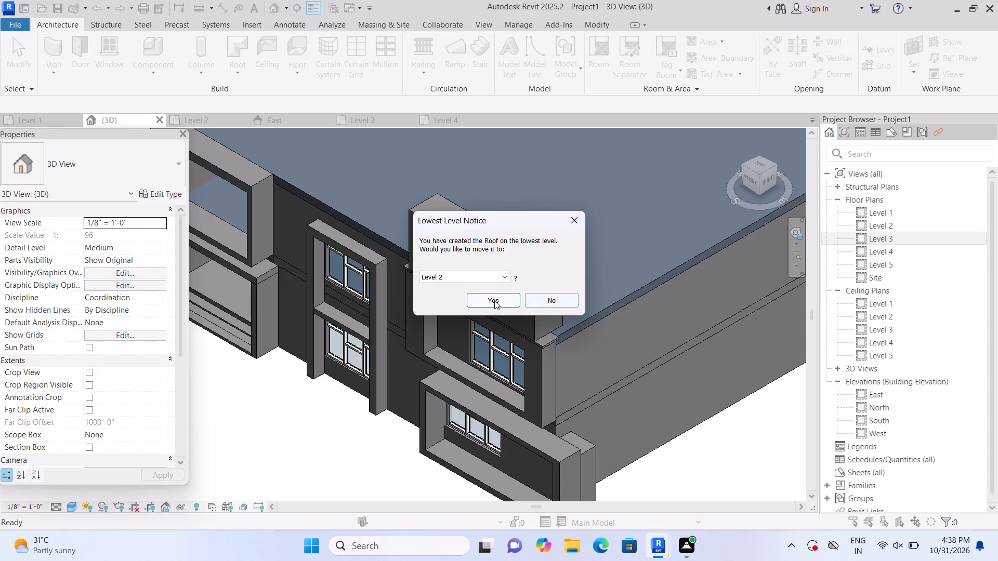
{"action": "left_click", "coordinate": [494, 300]}
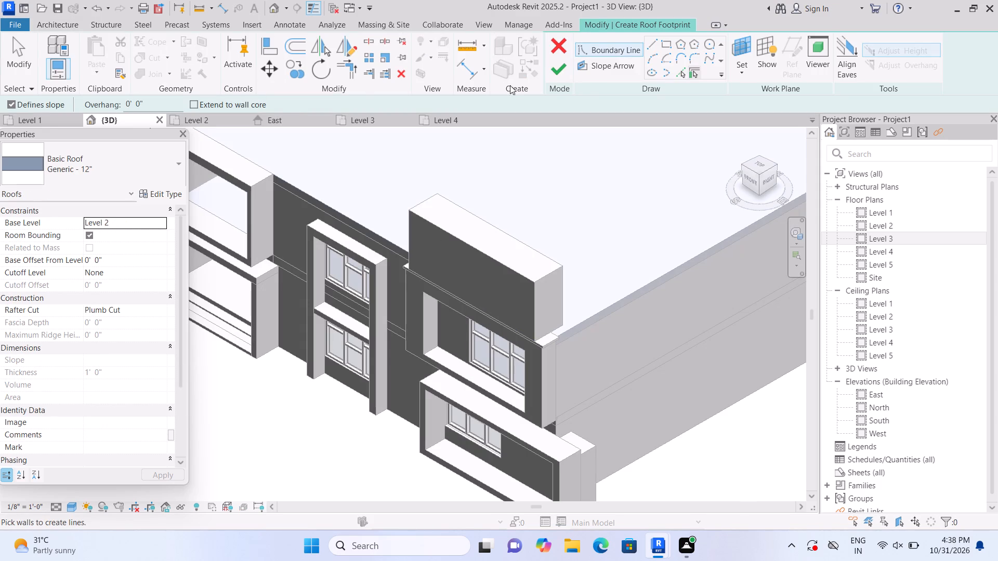
{"action": "left_click", "coordinate": [668, 43]}
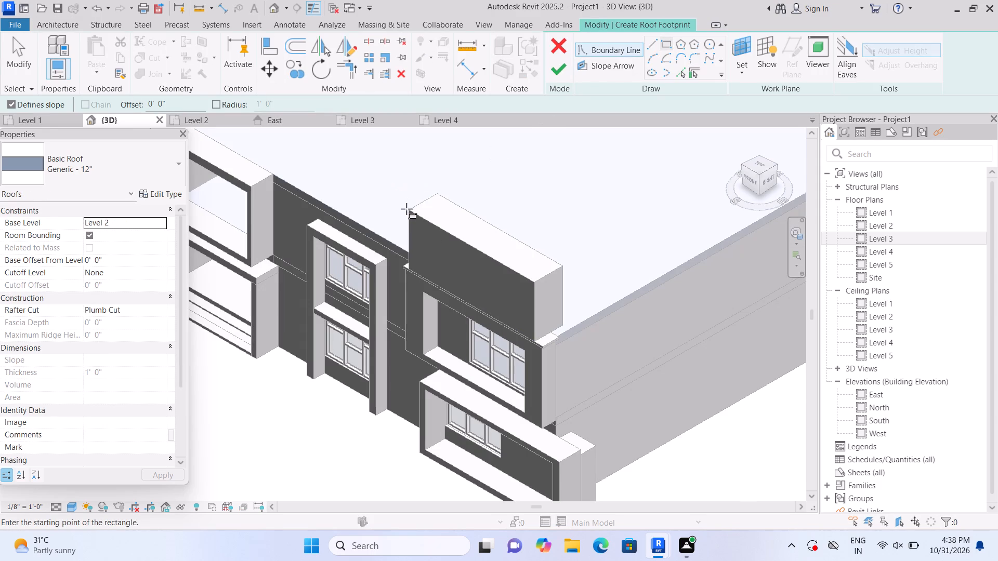
{"action": "left_click", "coordinate": [411, 210]}
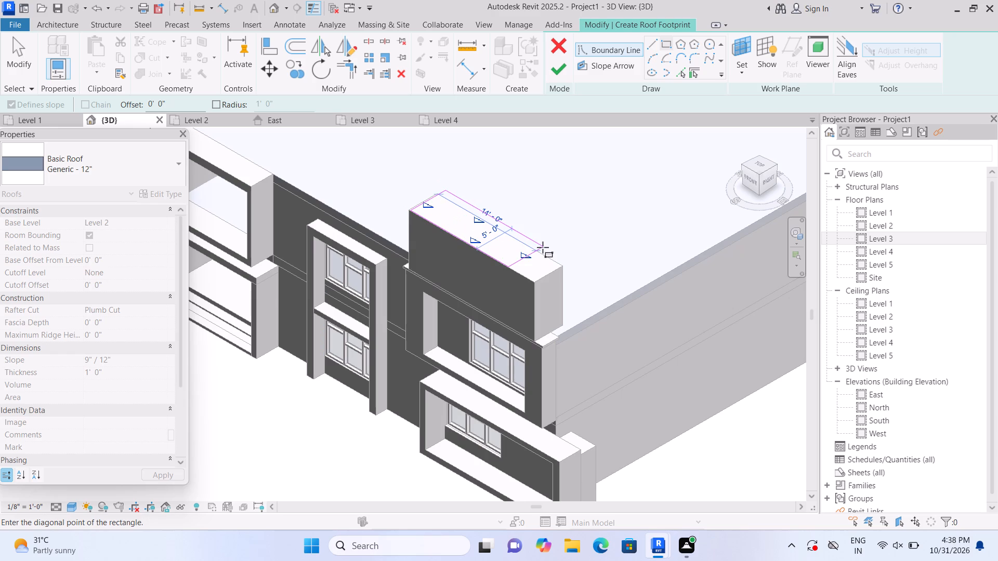
{"action": "key", "text": "Escape"}
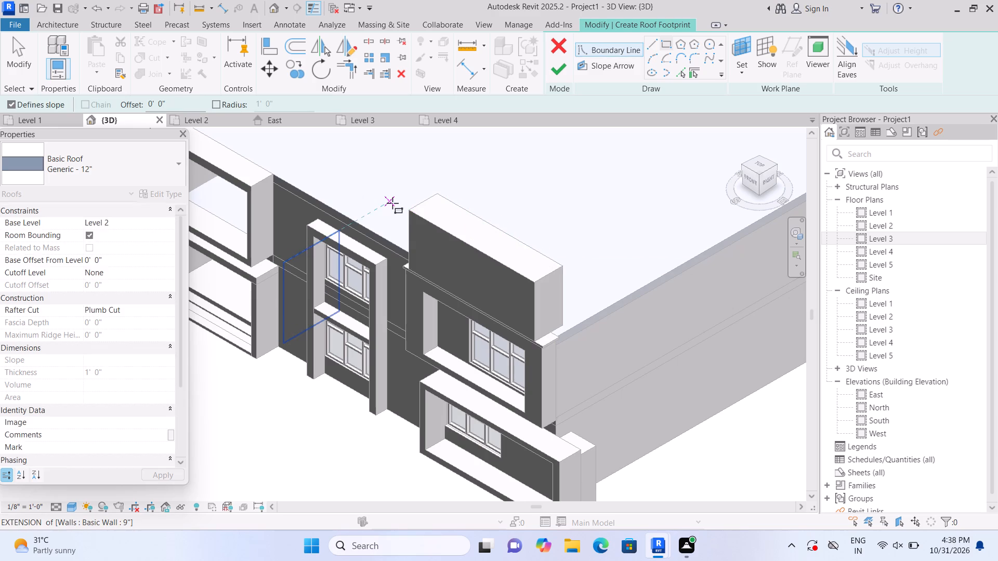
{"action": "left_click_drag", "start_coordinate": [392, 204], "coordinate": [398, 206]}
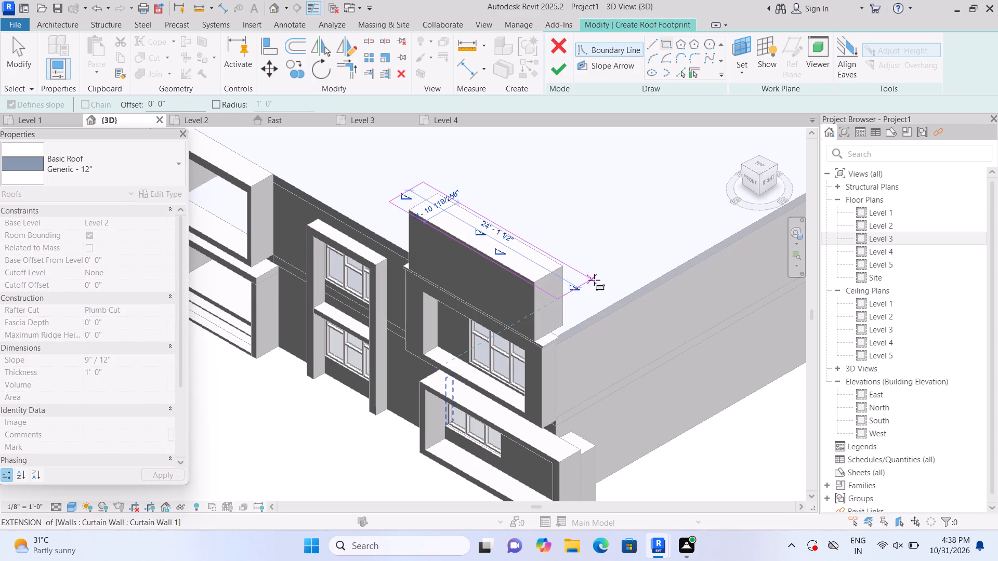
{"action": "left_click", "coordinate": [594, 280]}
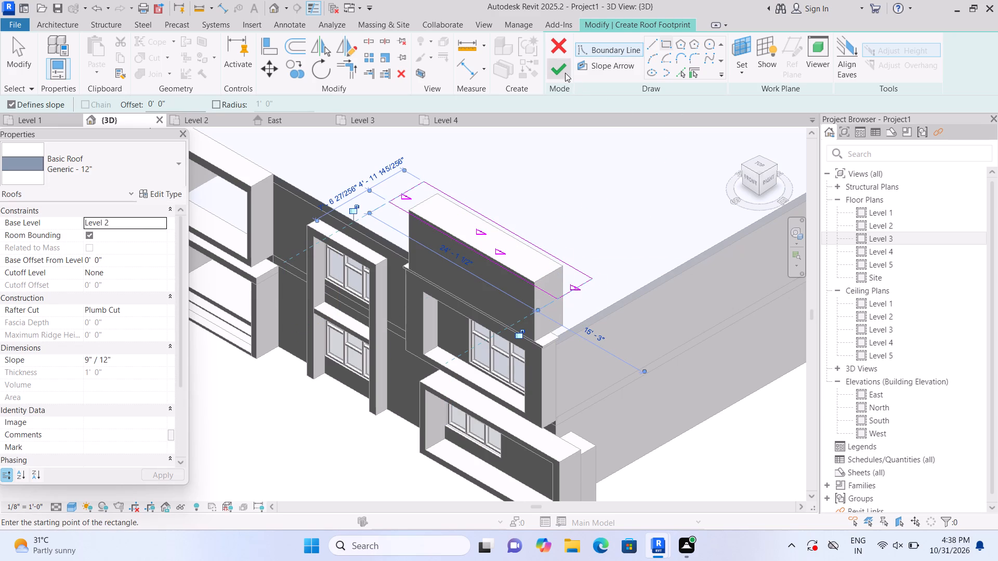
{"action": "left_click", "coordinate": [564, 73]}
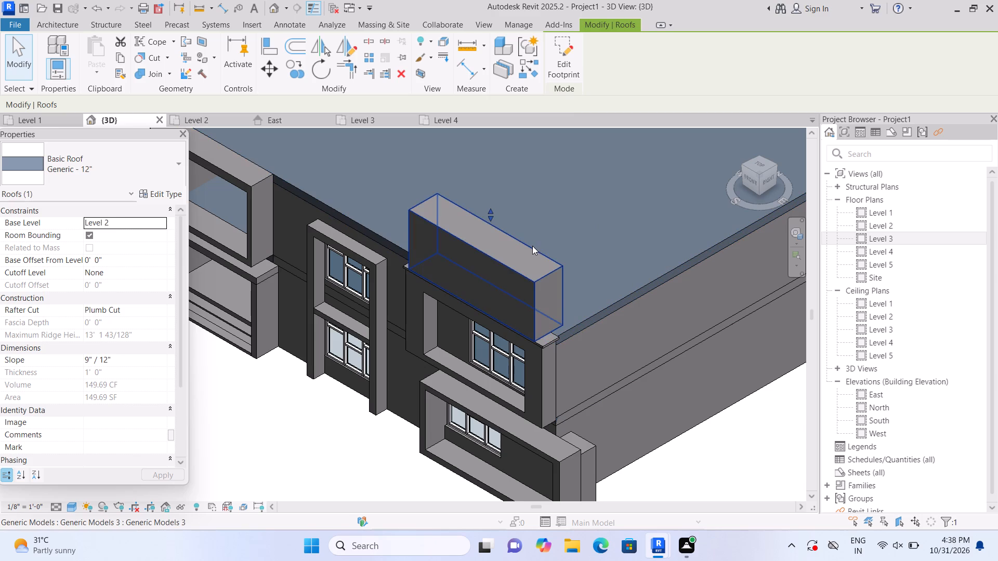
{"action": "key", "text": "Escape"}
{"action": "scroll", "coordinate": [673, 407], "scroll_direction": "down", "scroll_amount": 2}
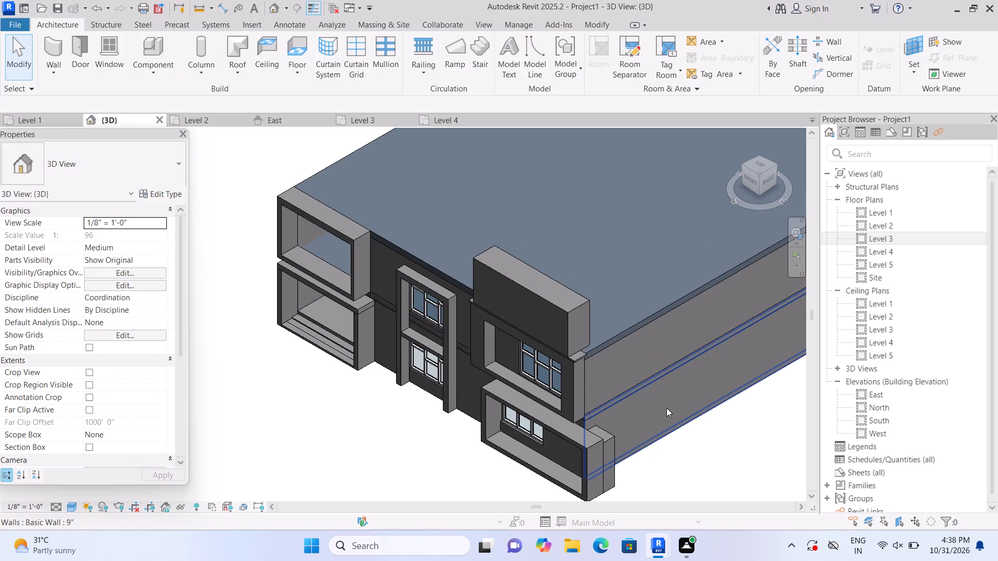
{"action": "scroll", "coordinate": [695, 396], "scroll_direction": "up", "scroll_amount": 2}
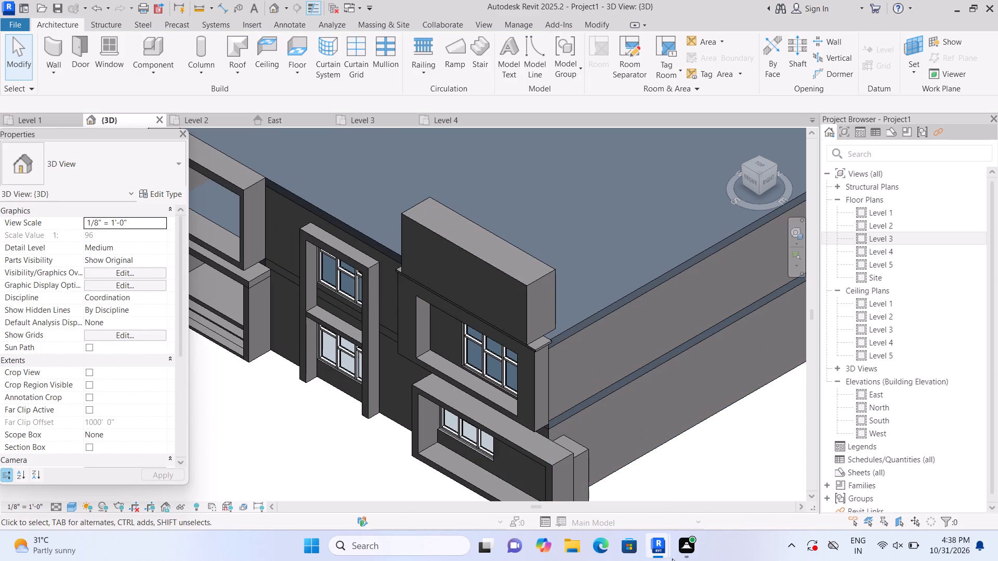
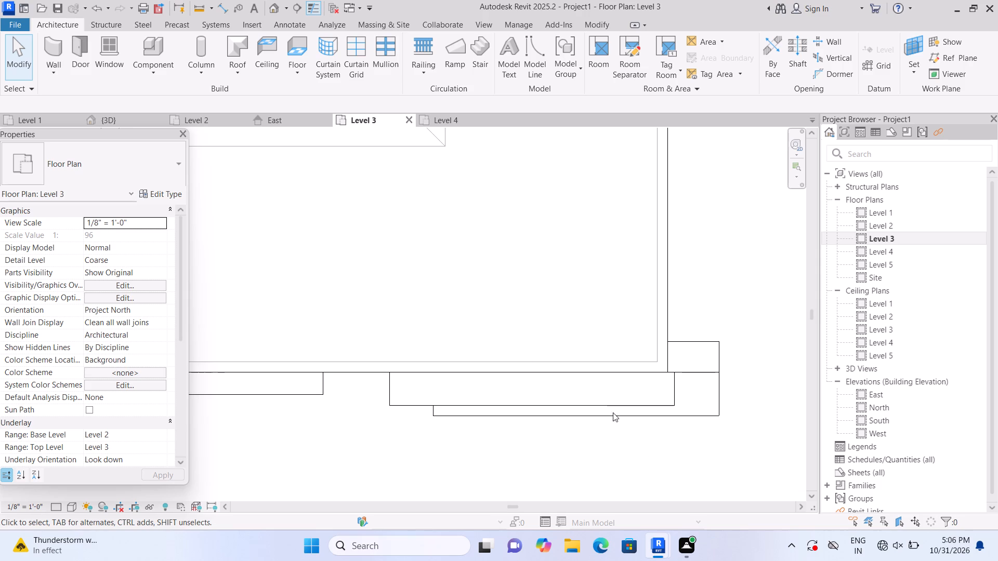
On Level 3, draw 9" basic walls over the lower-right projection: a side wall about 3'-6" long and a rear wall about 18' long.
{"action": "middle_click_drag", "start_coordinate": [411, 292], "coordinate": [440, 285]}
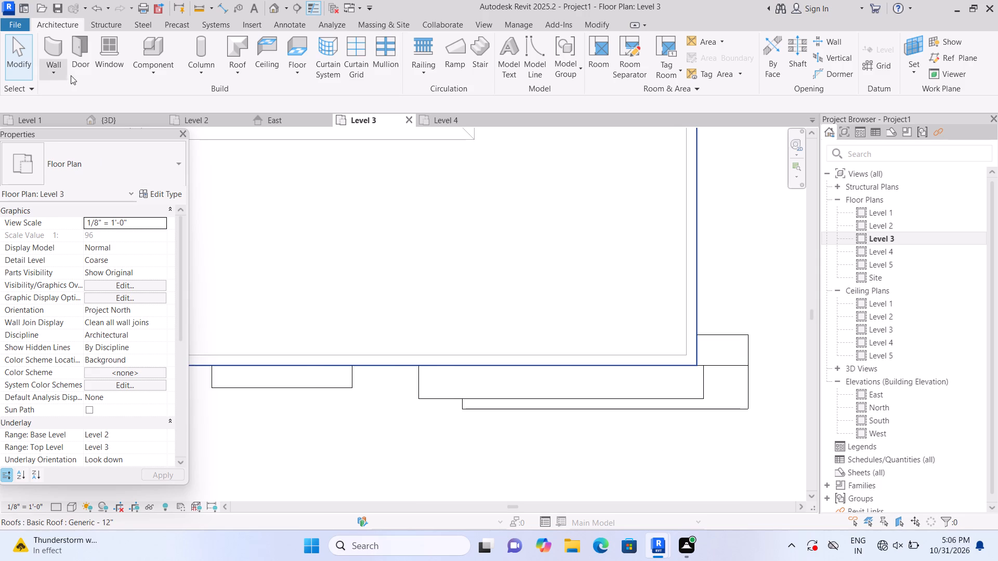
{"action": "left_click", "coordinate": [47, 51]}
{"action": "left_click", "coordinate": [602, 152]}
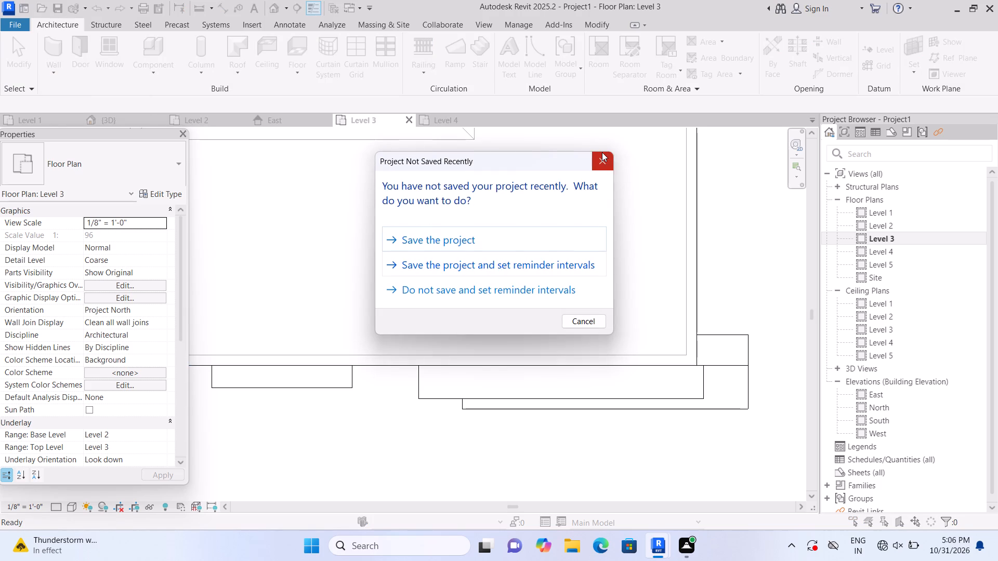
{"action": "left_click", "coordinate": [432, 382]}
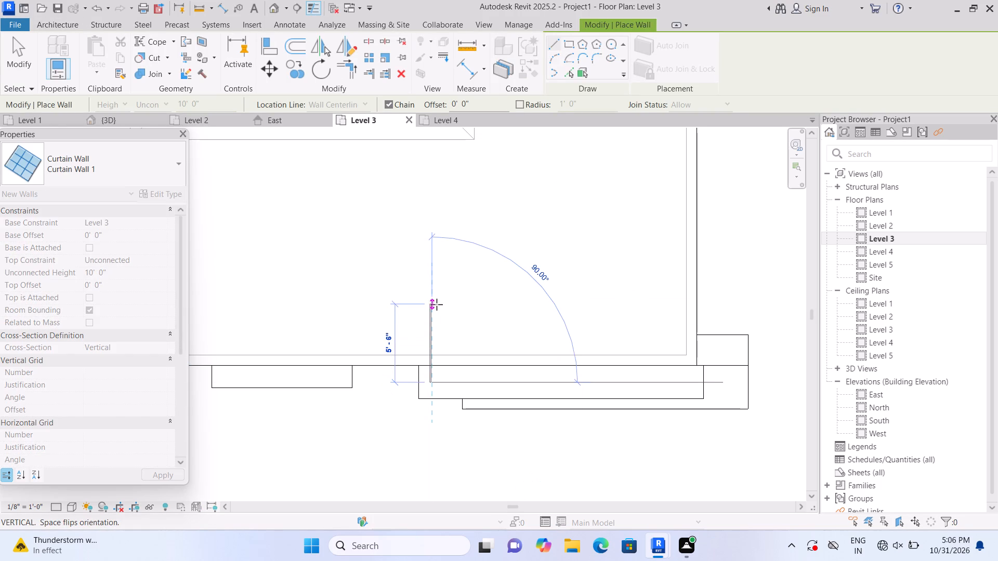
{"action": "key", "text": "Escape"}
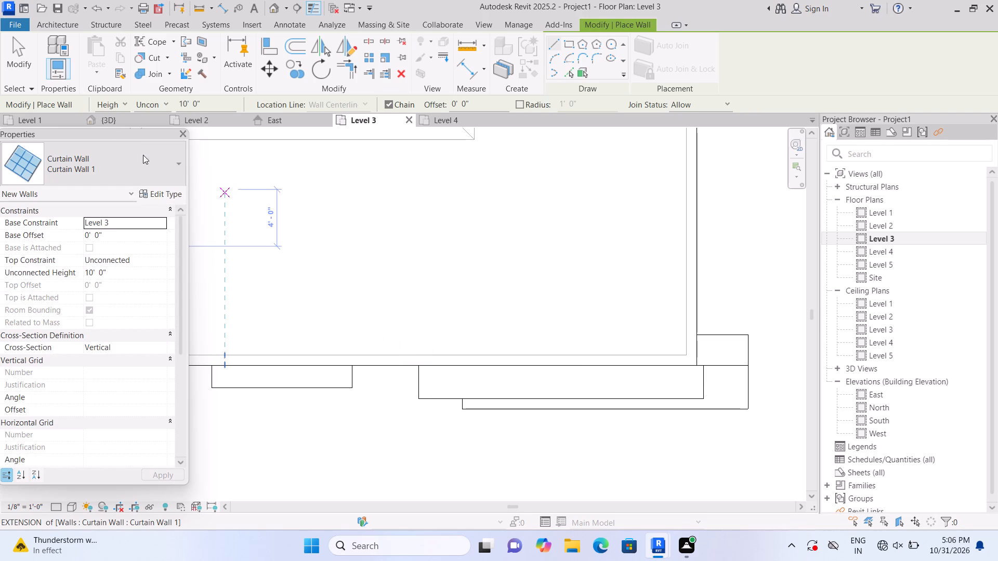
{"action": "double_click", "coordinate": [166, 163]}
{"action": "scroll", "coordinate": [68, 333], "scroll_direction": "up", "scroll_amount": 12}
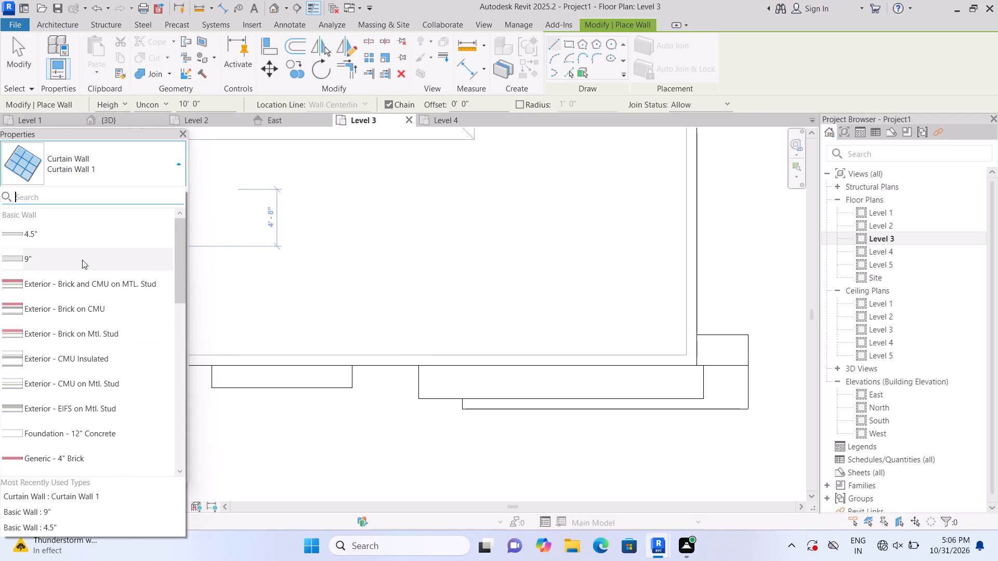
{"action": "left_click", "coordinate": [84, 259]}
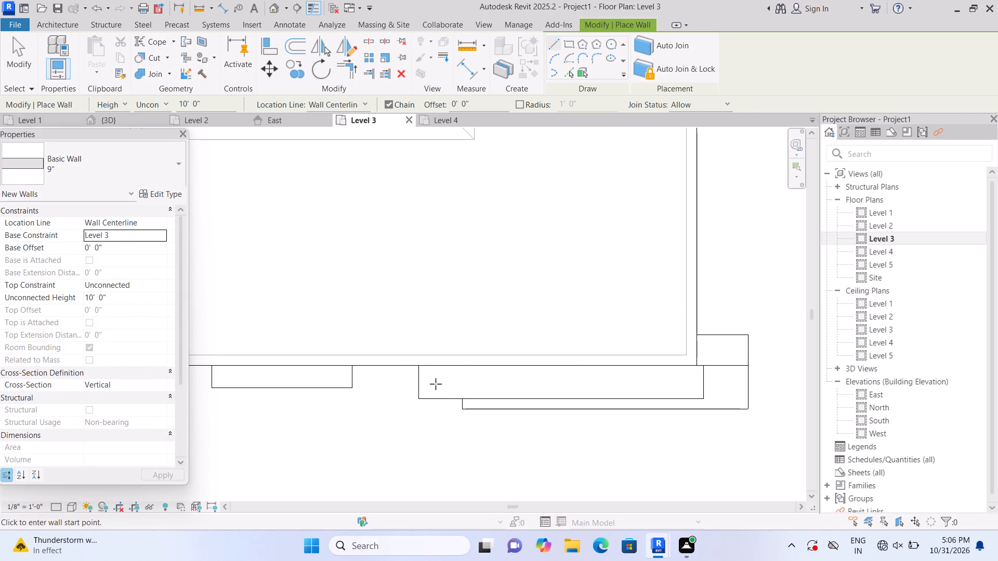
{"action": "left_click", "coordinate": [436, 384]}
{"action": "key", "text": "Escape"}
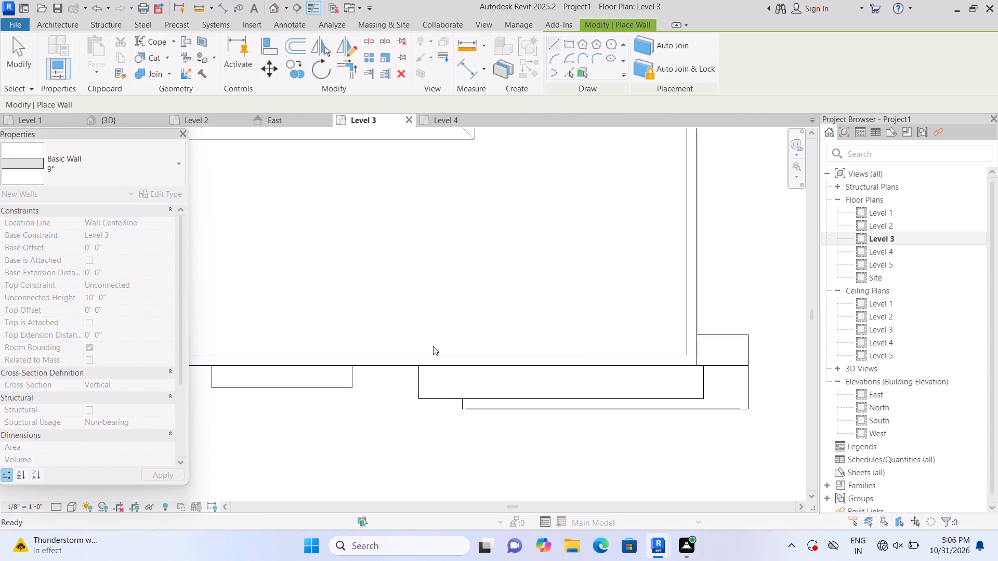
{"action": "left_click", "coordinate": [429, 385]}
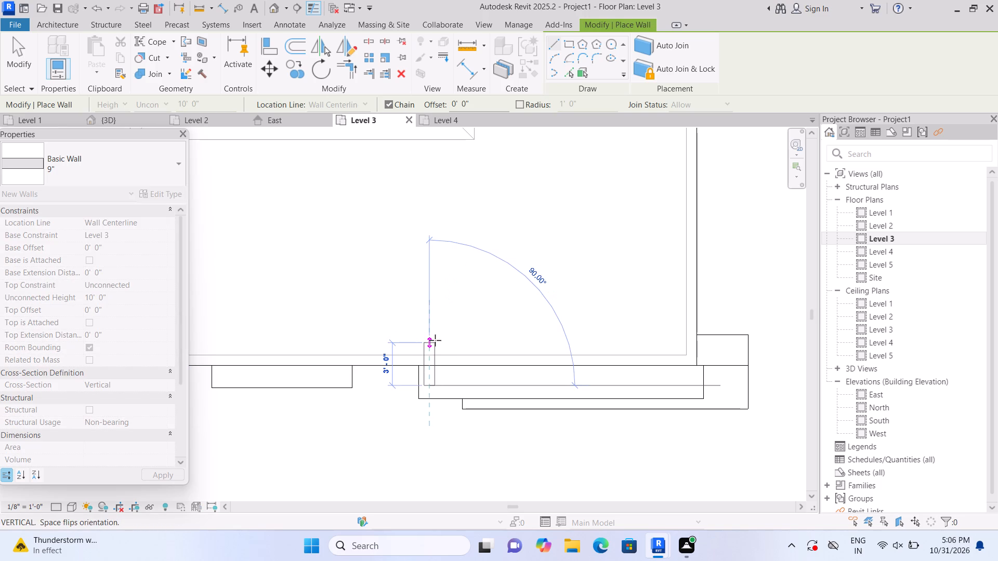
{"action": "left_click", "coordinate": [434, 332]}
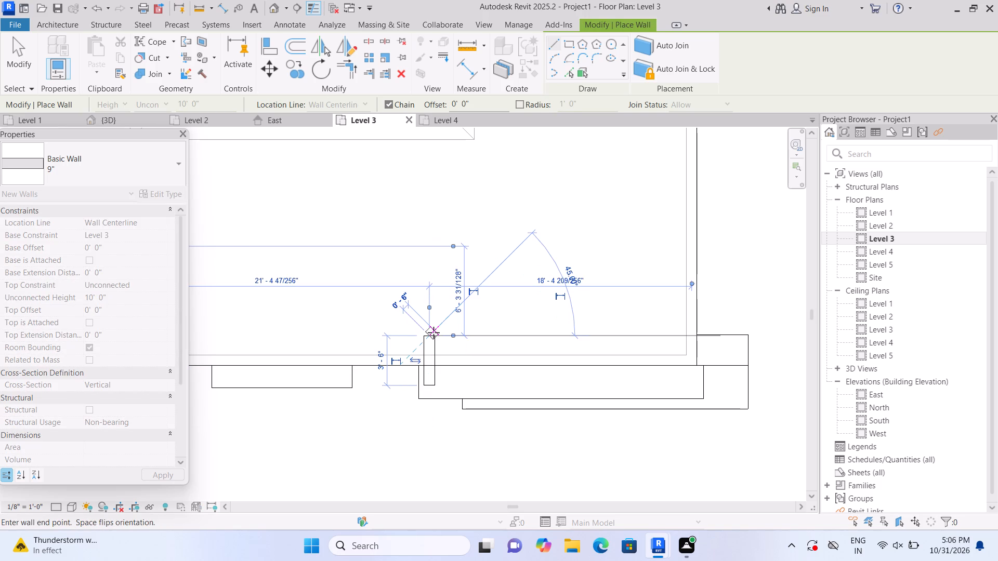
{"action": "left_click", "coordinate": [684, 340]}
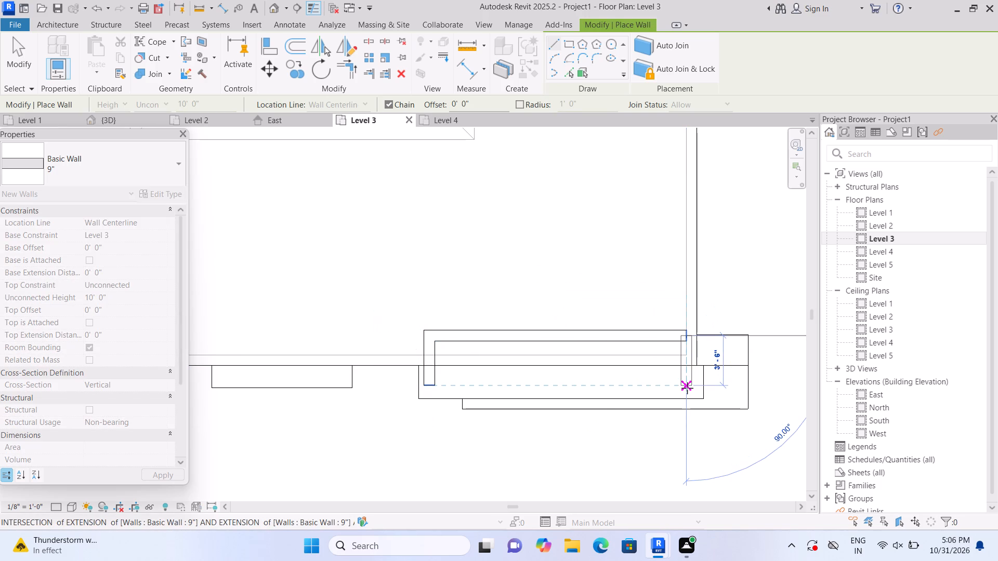
{"action": "key", "text": "Escape"}
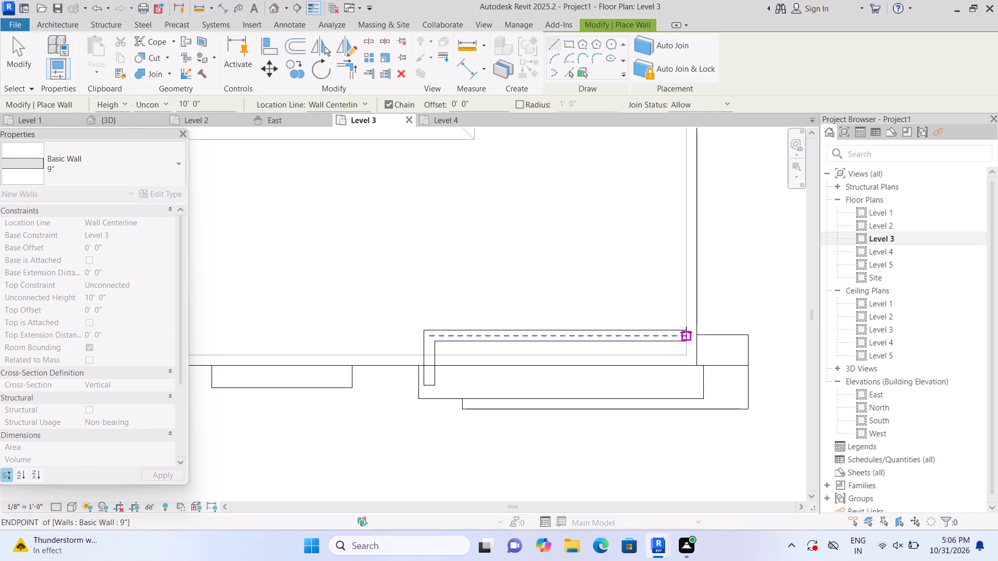
Close the wall rectangle with a 9" wall about 3'-3" long on the east side and a front wall back to the west wall.
{"action": "left_click", "coordinate": [686, 329]}
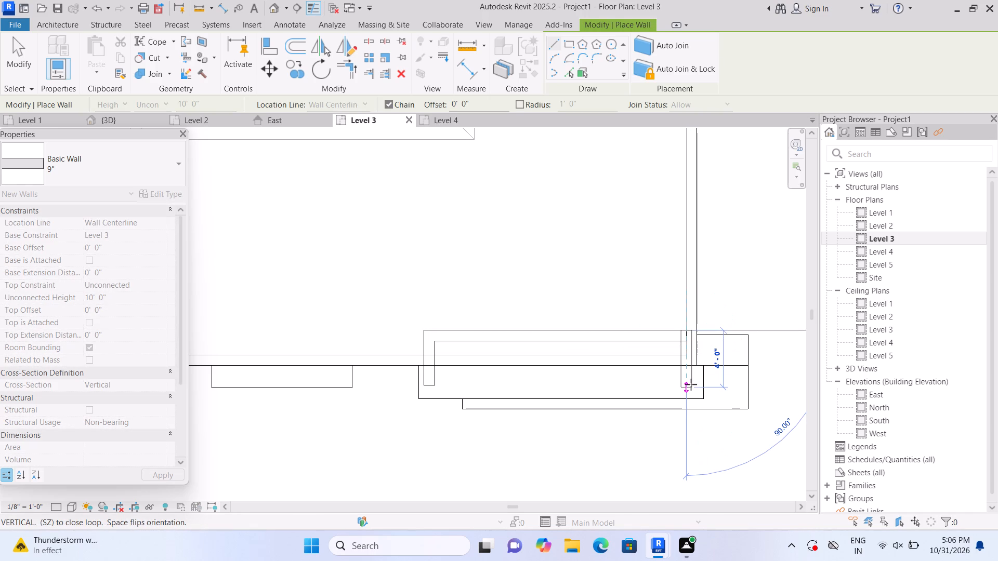
{"action": "key", "text": "Escape"}
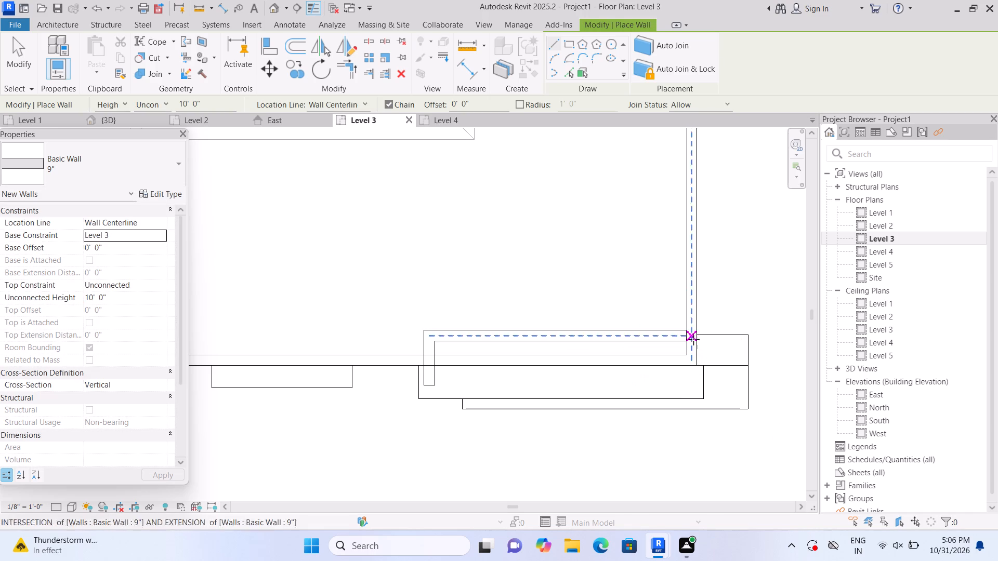
{"action": "scroll", "coordinate": [689, 335], "scroll_direction": "up", "scroll_amount": 2}
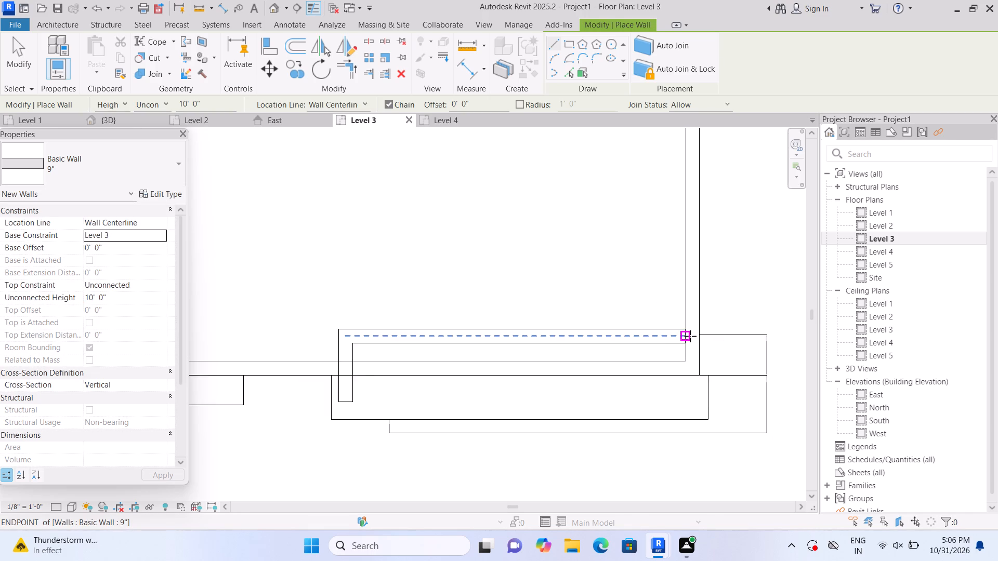
{"action": "scroll", "coordinate": [690, 336], "scroll_direction": "up", "scroll_amount": 2}
{"action": "left_click", "coordinate": [691, 332]}
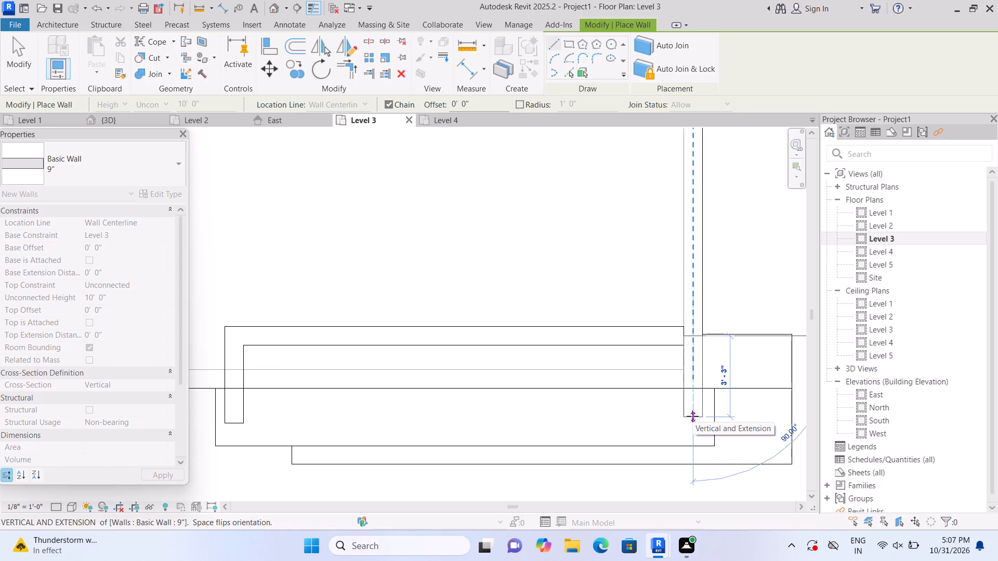
{"action": "left_click", "coordinate": [692, 416]}
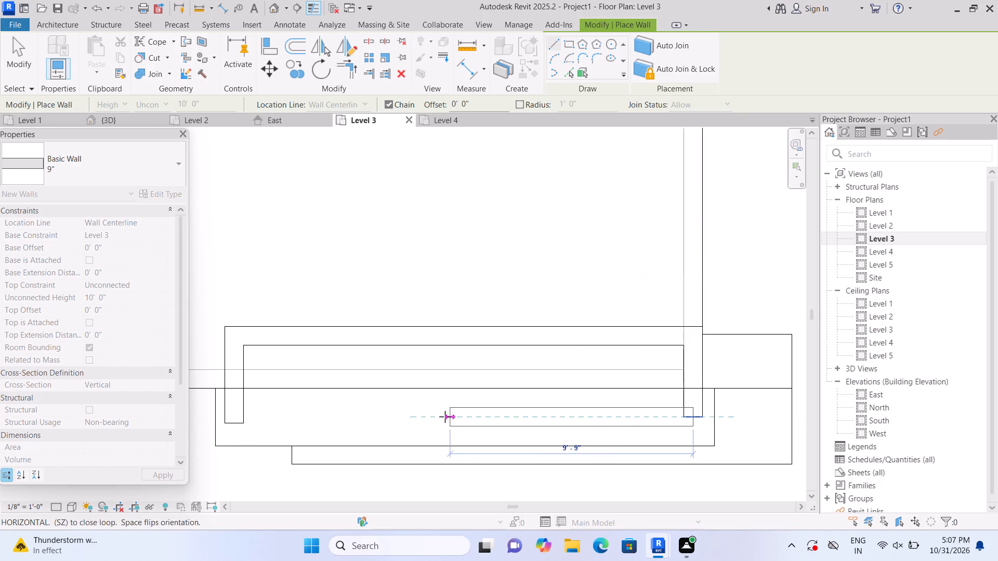
{"action": "left_click", "coordinate": [233, 422]}
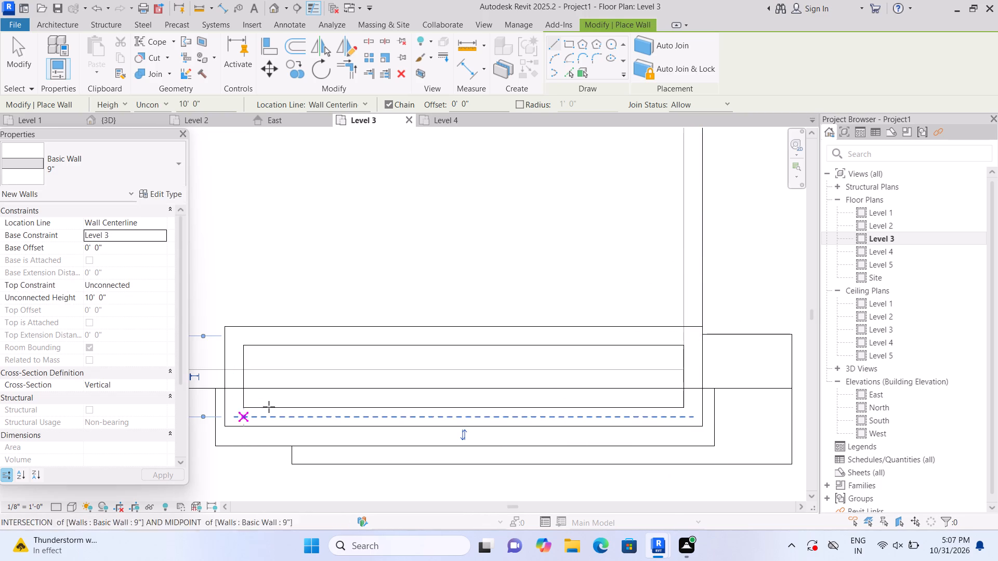
{"action": "key", "text": "Escape"}
{"action": "scroll", "coordinate": [310, 389], "scroll_direction": "down", "scroll_amount": 3}
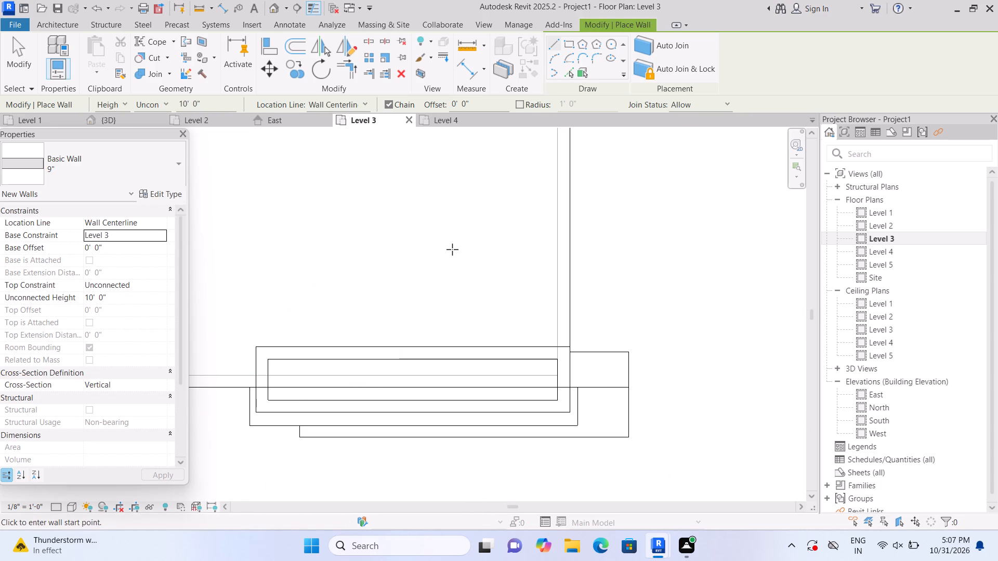
{"action": "key", "text": "Escape"}
Open the Level 4 floor plan and set its underlay base level to Level 3.
{"action": "scroll", "coordinate": [456, 250], "scroll_direction": "down", "scroll_amount": 2}
{"action": "middle_click_drag", "start_coordinate": [515, 258], "coordinate": [617, 263]}
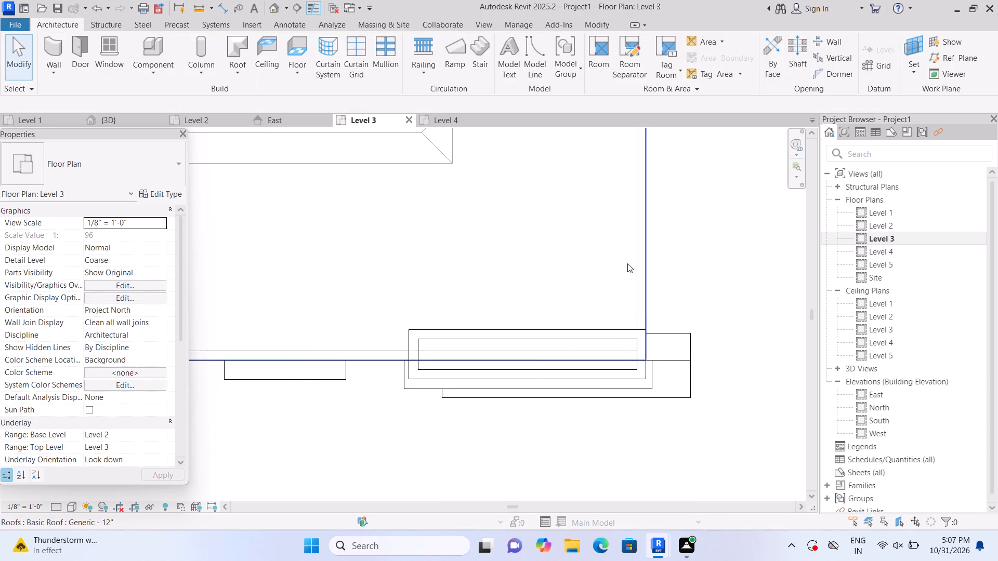
{"action": "left_click", "coordinate": [863, 249]}
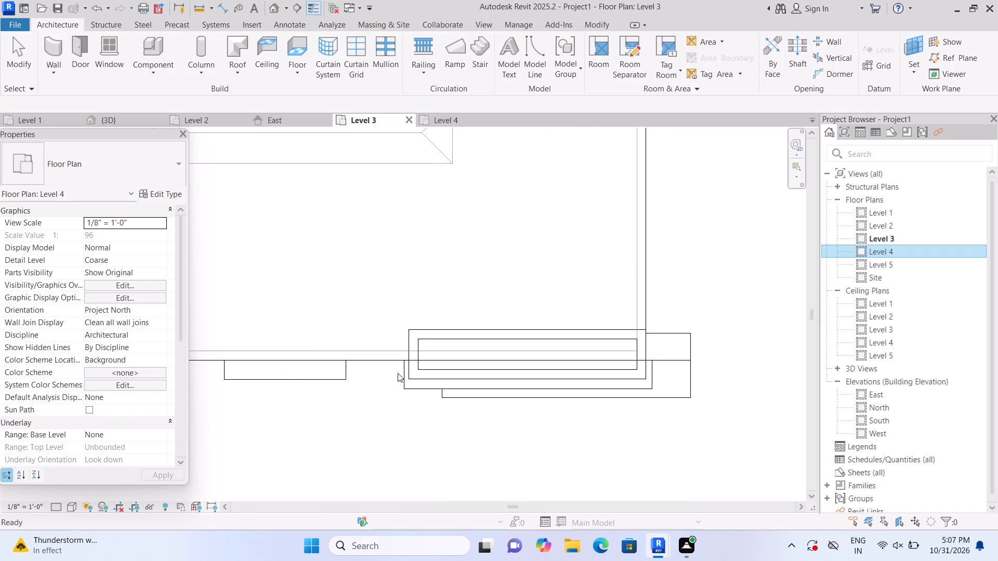
{"action": "triple_click", "coordinate": [860, 249]}
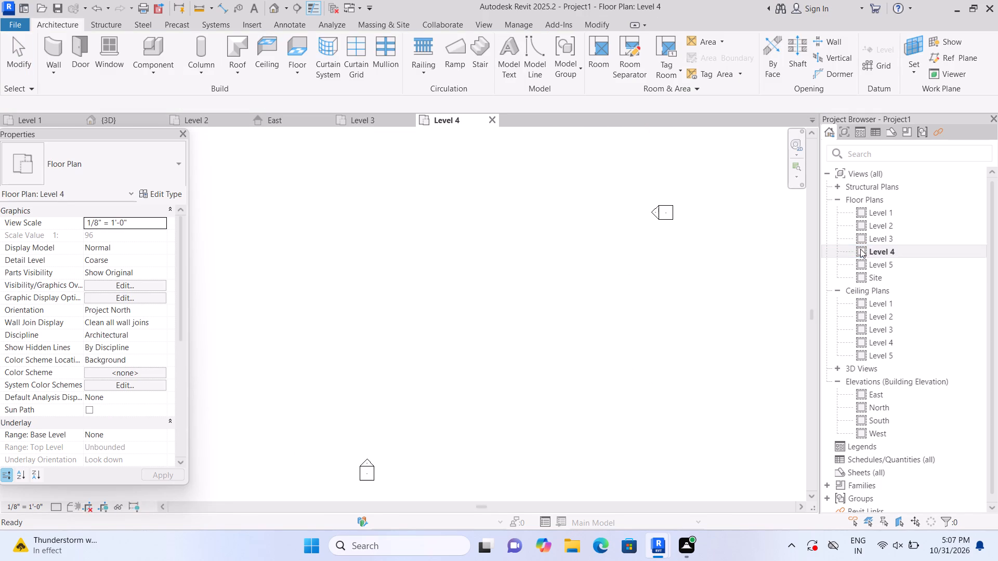
{"action": "left_click", "coordinate": [169, 420]}
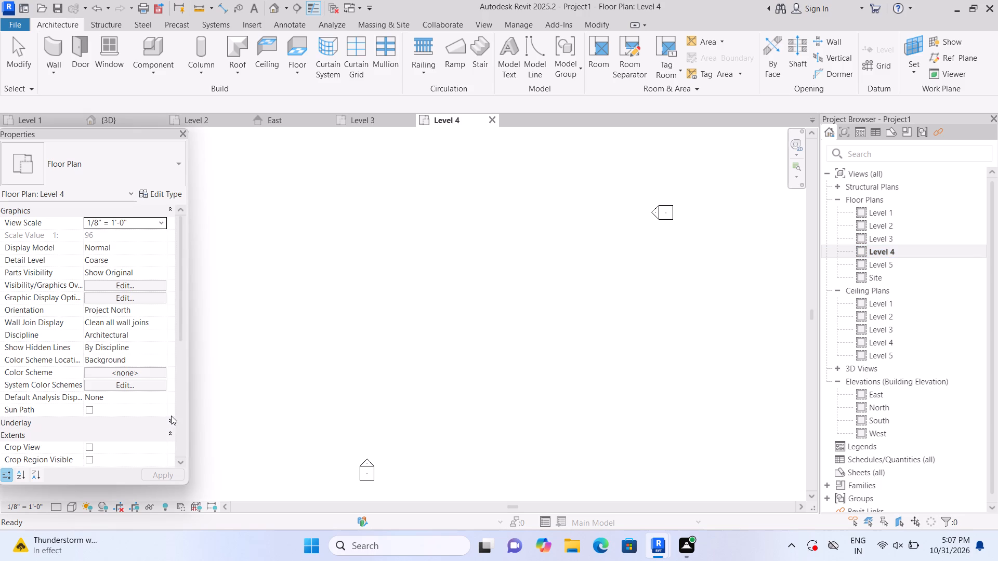
{"action": "left_click", "coordinate": [169, 420]}
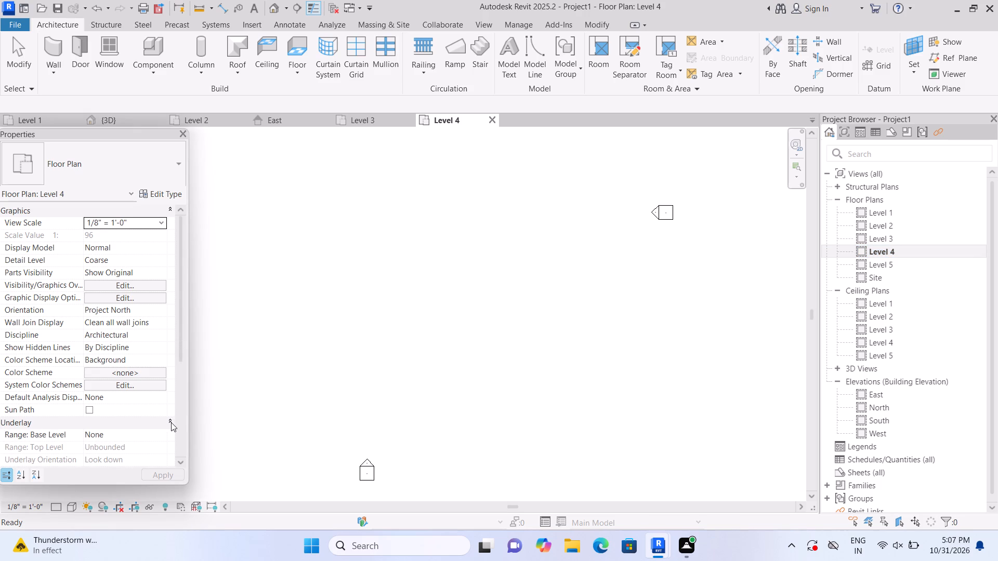
{"action": "scroll", "coordinate": [171, 422], "scroll_direction": "up", "scroll_amount": 1}
{"action": "left_click", "coordinate": [168, 419]}
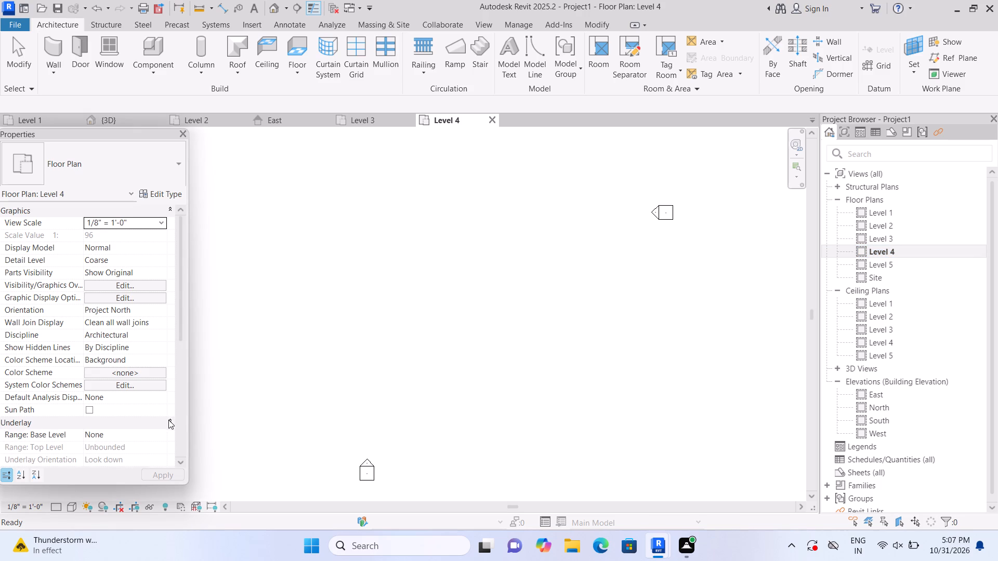
{"action": "left_click", "coordinate": [170, 418]}
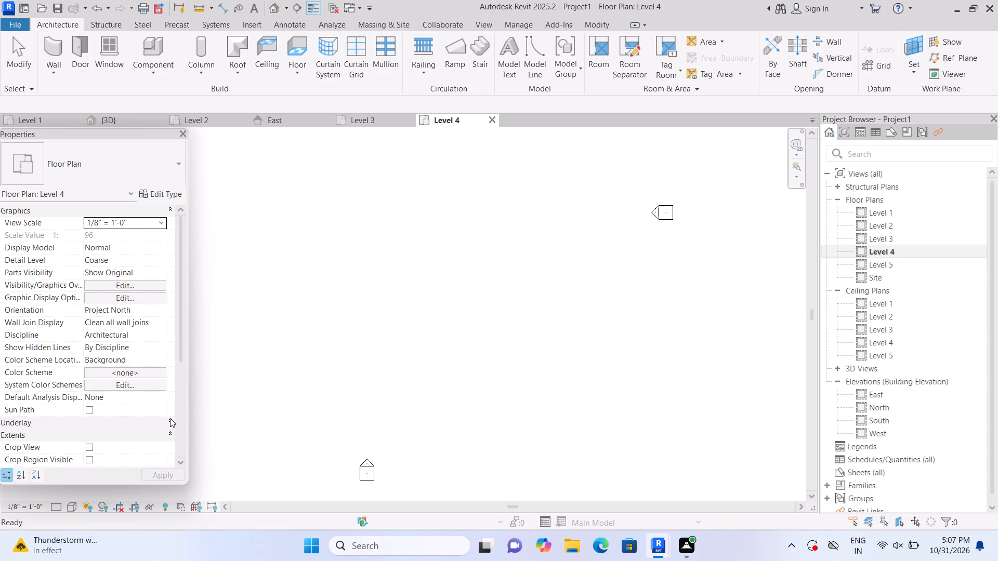
{"action": "left_click", "coordinate": [138, 432]}
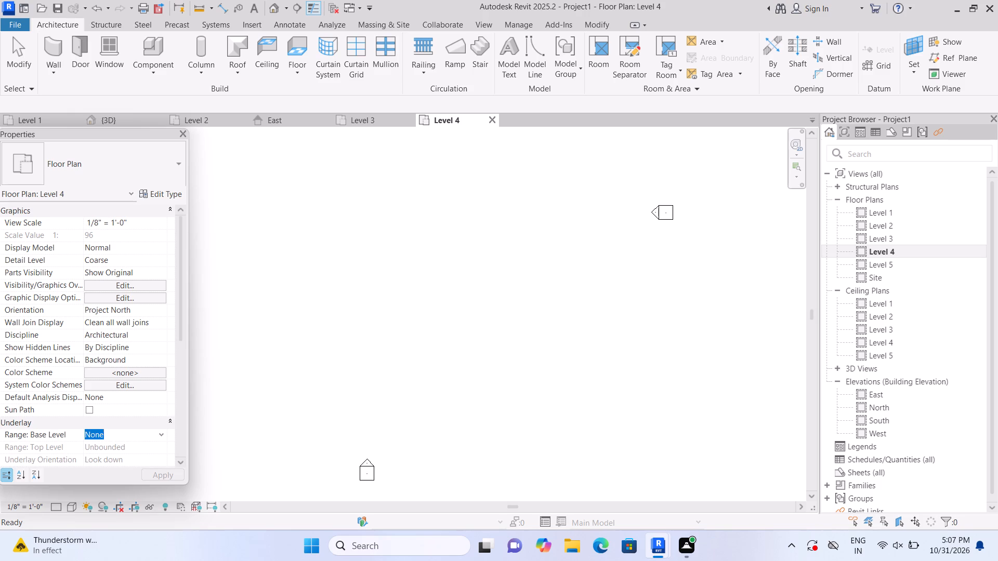
{"action": "left_click", "coordinate": [161, 430]}
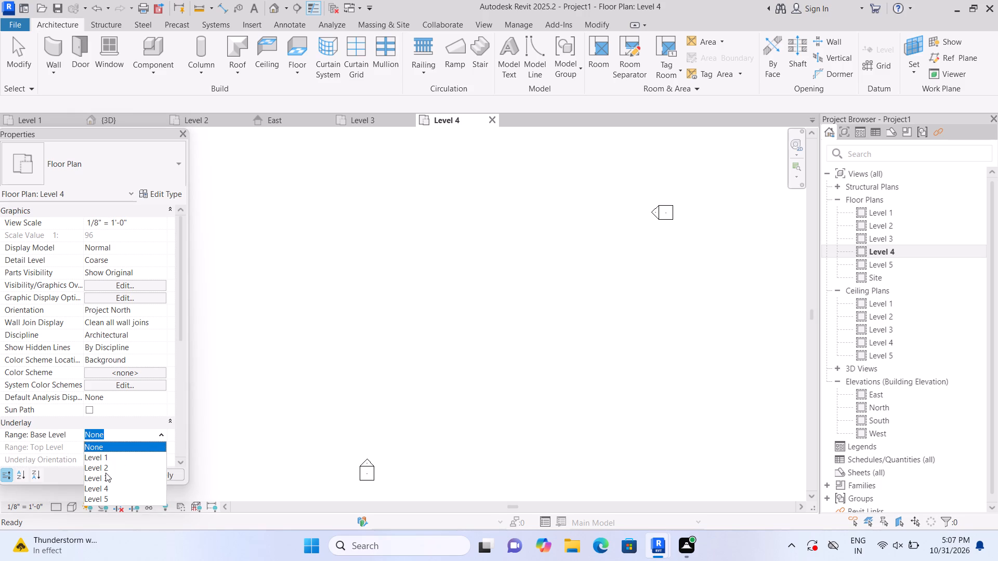
{"action": "left_click", "coordinate": [106, 473]}
{"action": "left_click", "coordinate": [156, 475]}
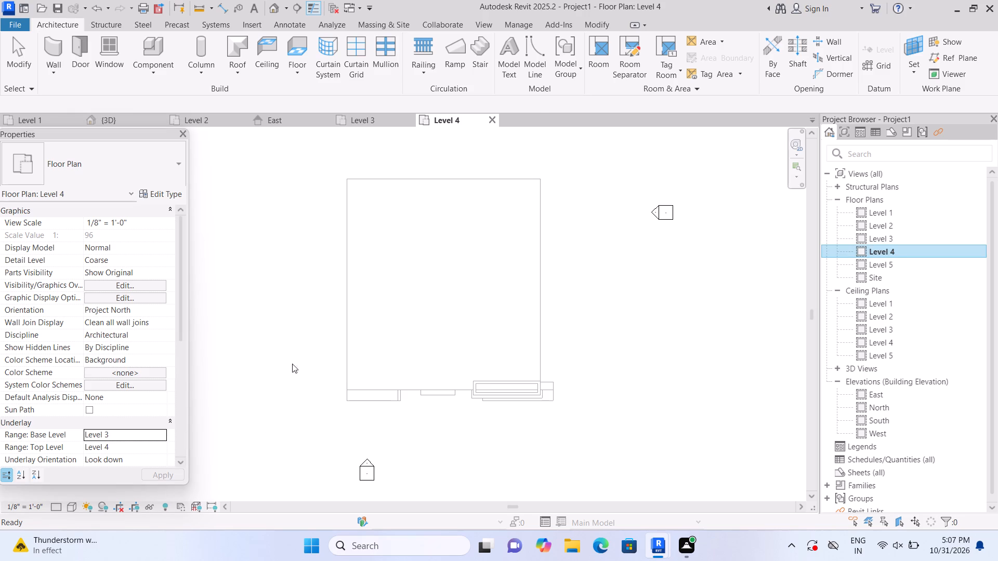
Create a Generic - 12" roof by footprint on Level 4, with a slope-defining rectangle about 23' by 4' over the new walls.
{"action": "scroll", "coordinate": [317, 355], "scroll_direction": "up", "scroll_amount": 2}
{"action": "scroll", "coordinate": [504, 401], "scroll_direction": "up", "scroll_amount": 2}
{"action": "scroll", "coordinate": [636, 408], "scroll_direction": "up", "scroll_amount": 4}
{"action": "scroll", "coordinate": [571, 456], "scroll_direction": "up", "scroll_amount": 2}
{"action": "scroll", "coordinate": [475, 397], "scroll_direction": "up", "scroll_amount": 2}
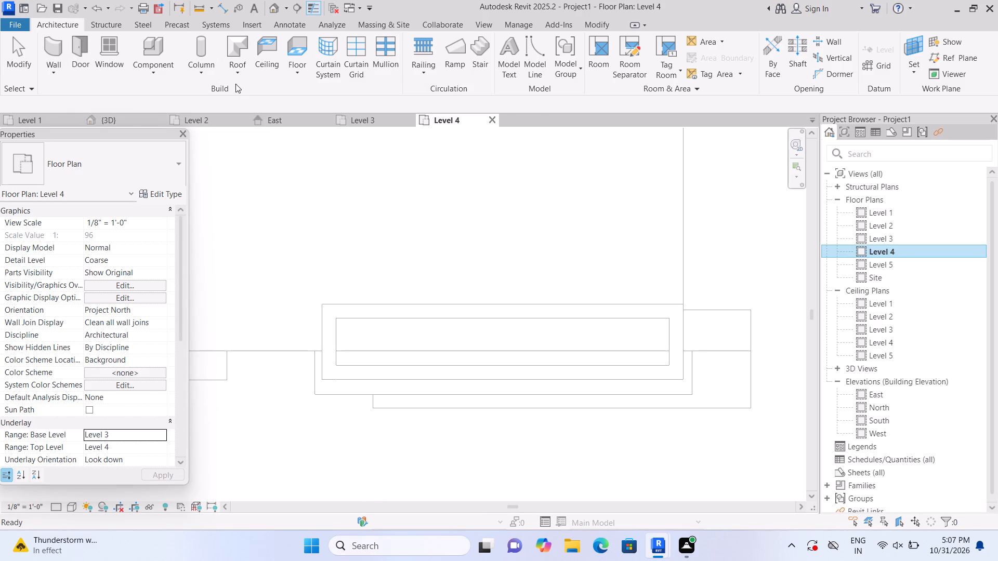
{"action": "left_click", "coordinate": [238, 71]}
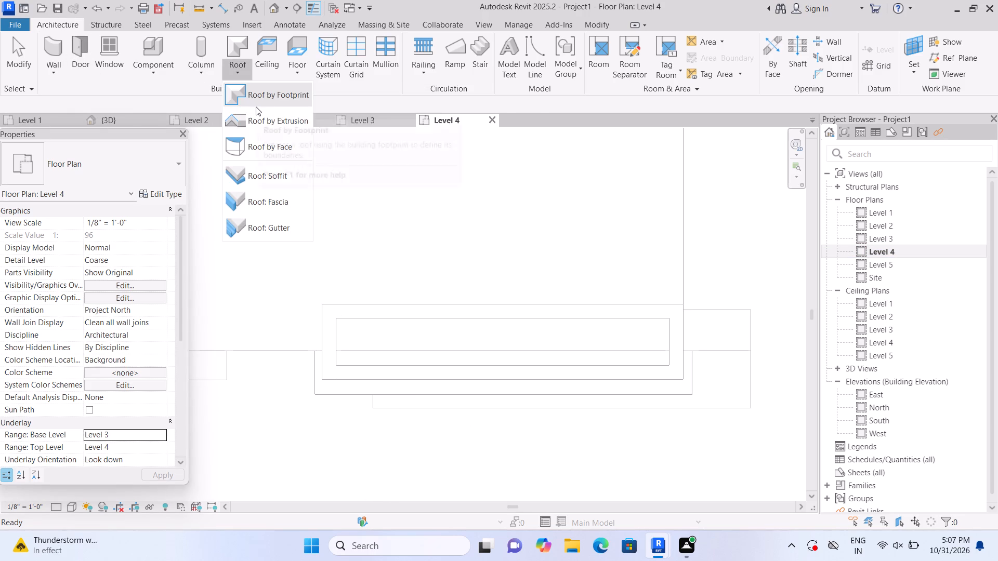
{"action": "left_click", "coordinate": [284, 103]}
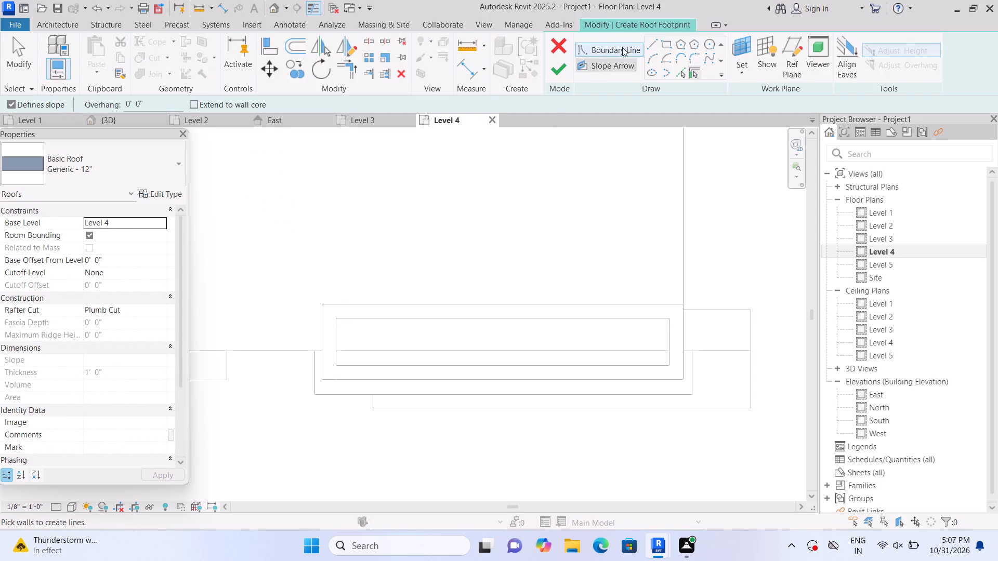
{"action": "left_click", "coordinate": [673, 42]}
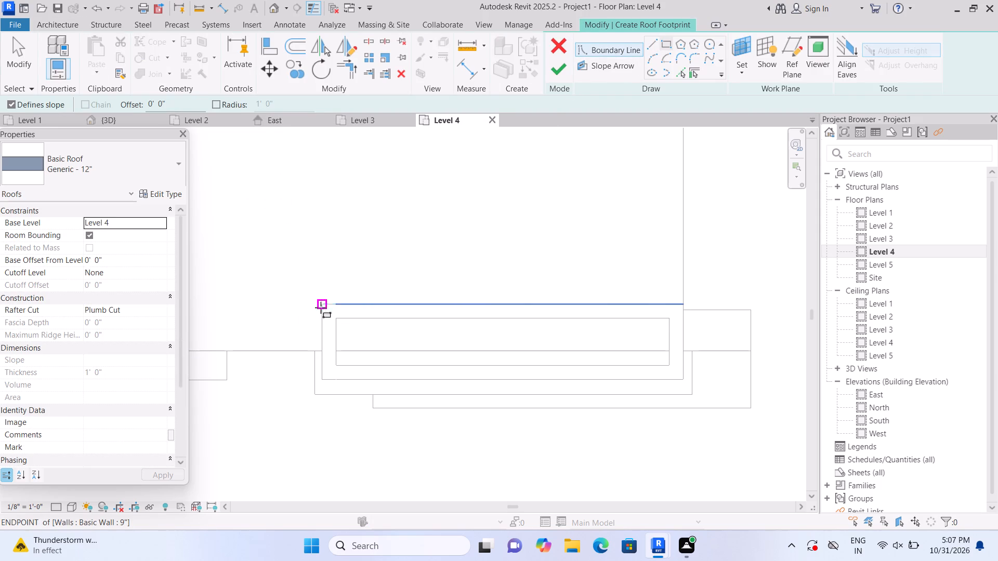
{"action": "left_click", "coordinate": [325, 306]}
{"action": "key", "text": "Escape"}
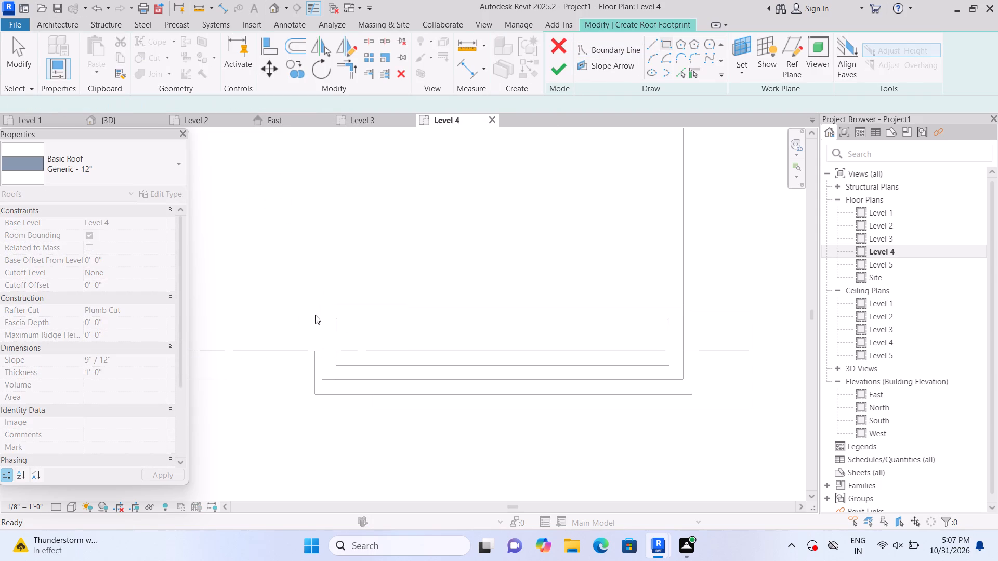
{"action": "left_click", "coordinate": [285, 299]}
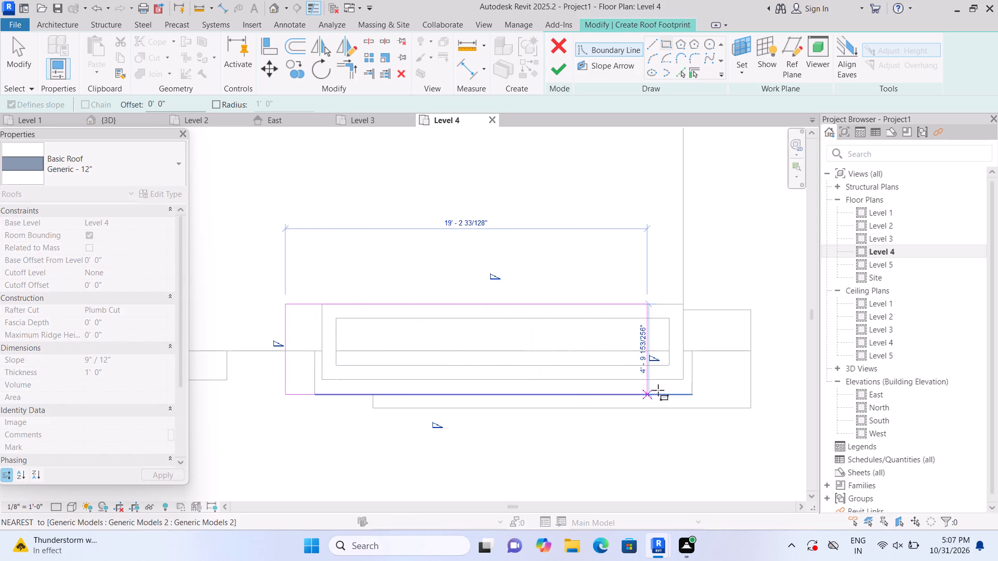
{"action": "left_click", "coordinate": [717, 379]}
{"action": "left_click", "coordinate": [551, 74]}
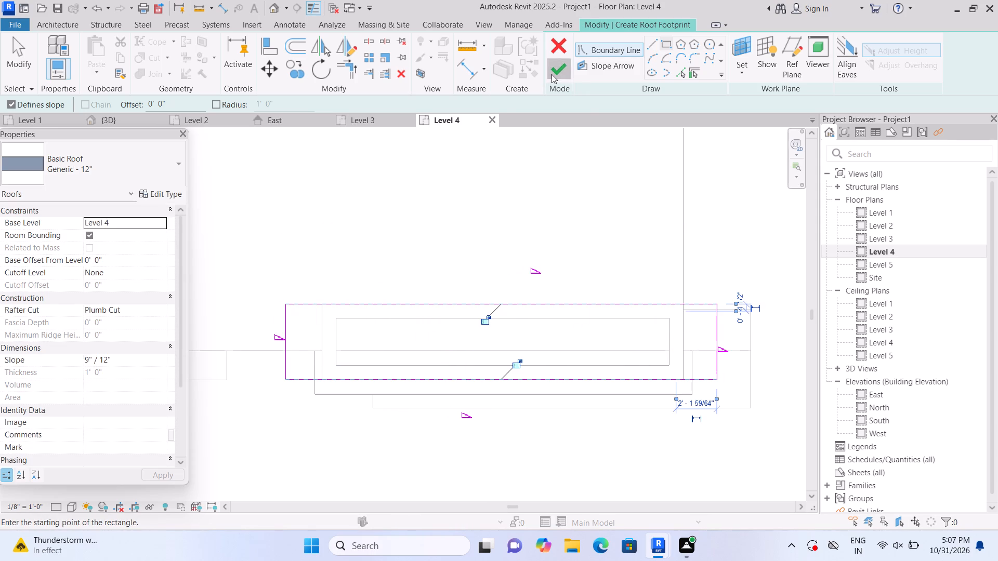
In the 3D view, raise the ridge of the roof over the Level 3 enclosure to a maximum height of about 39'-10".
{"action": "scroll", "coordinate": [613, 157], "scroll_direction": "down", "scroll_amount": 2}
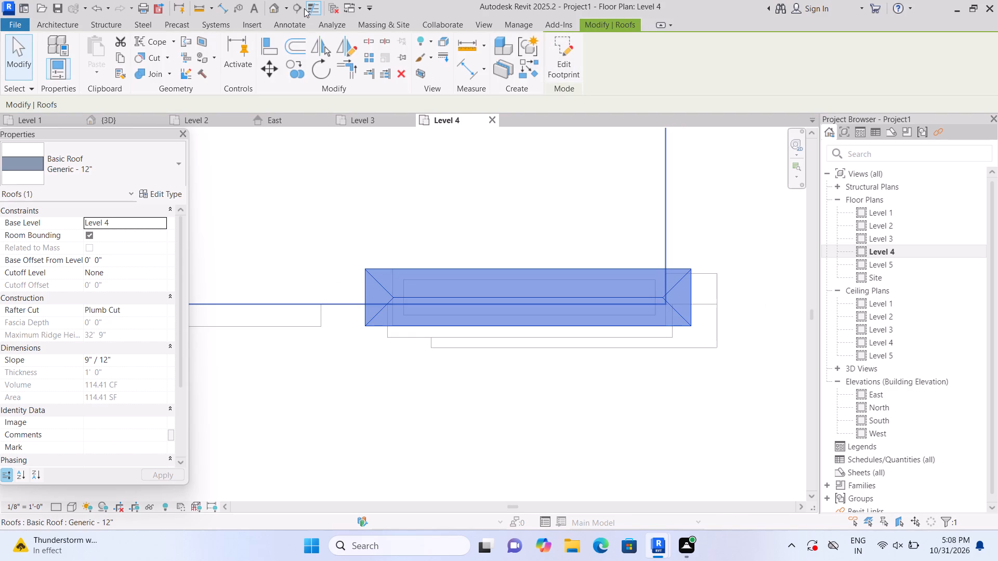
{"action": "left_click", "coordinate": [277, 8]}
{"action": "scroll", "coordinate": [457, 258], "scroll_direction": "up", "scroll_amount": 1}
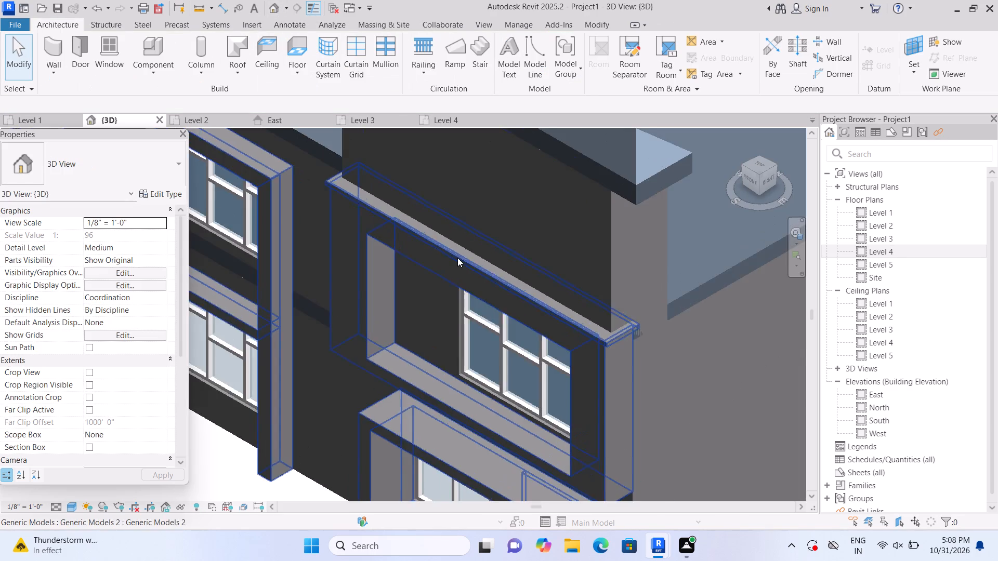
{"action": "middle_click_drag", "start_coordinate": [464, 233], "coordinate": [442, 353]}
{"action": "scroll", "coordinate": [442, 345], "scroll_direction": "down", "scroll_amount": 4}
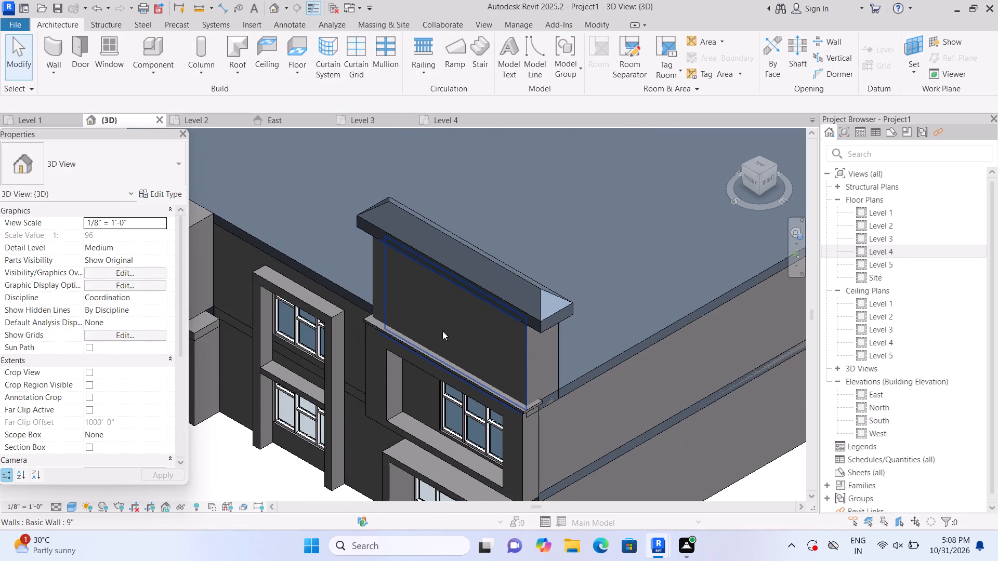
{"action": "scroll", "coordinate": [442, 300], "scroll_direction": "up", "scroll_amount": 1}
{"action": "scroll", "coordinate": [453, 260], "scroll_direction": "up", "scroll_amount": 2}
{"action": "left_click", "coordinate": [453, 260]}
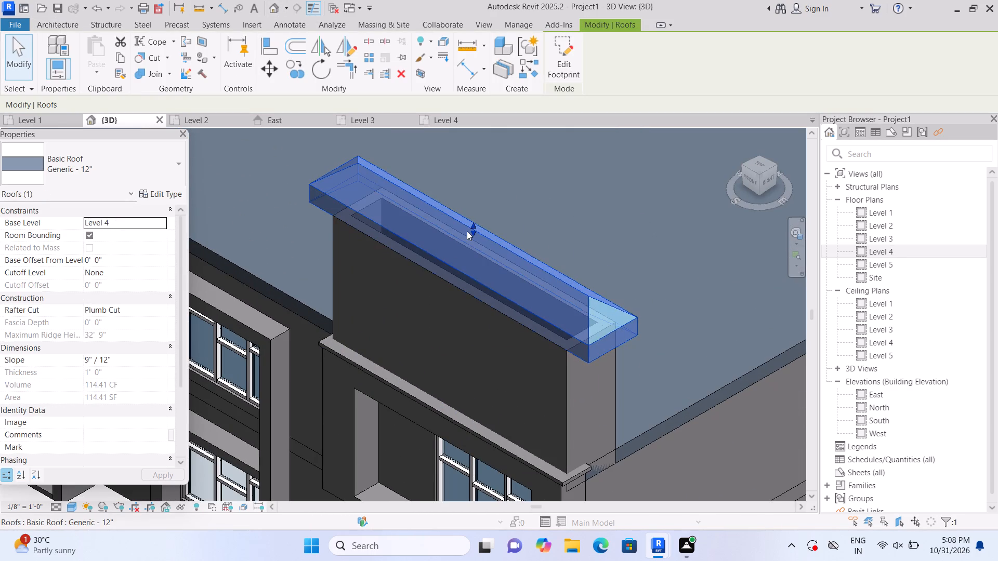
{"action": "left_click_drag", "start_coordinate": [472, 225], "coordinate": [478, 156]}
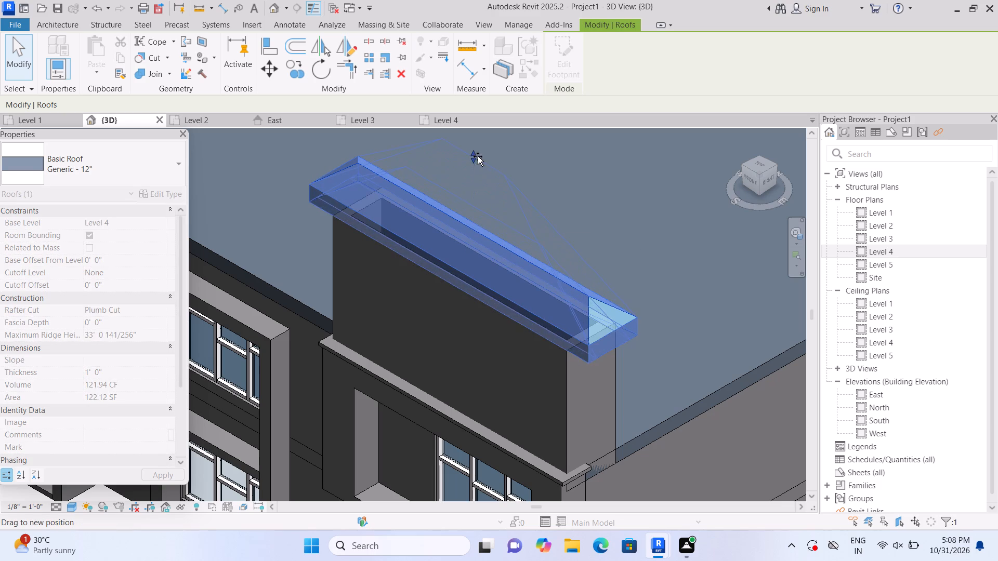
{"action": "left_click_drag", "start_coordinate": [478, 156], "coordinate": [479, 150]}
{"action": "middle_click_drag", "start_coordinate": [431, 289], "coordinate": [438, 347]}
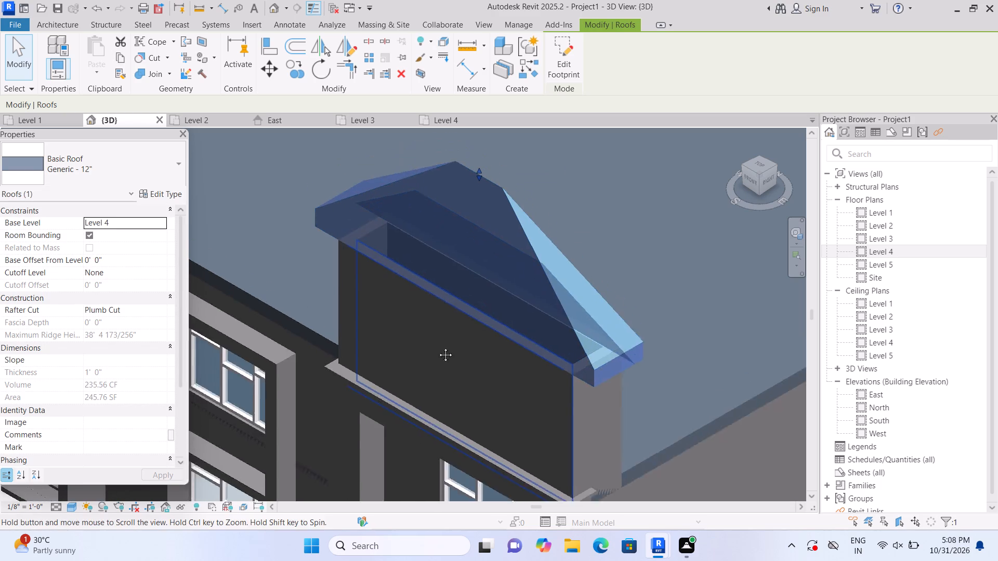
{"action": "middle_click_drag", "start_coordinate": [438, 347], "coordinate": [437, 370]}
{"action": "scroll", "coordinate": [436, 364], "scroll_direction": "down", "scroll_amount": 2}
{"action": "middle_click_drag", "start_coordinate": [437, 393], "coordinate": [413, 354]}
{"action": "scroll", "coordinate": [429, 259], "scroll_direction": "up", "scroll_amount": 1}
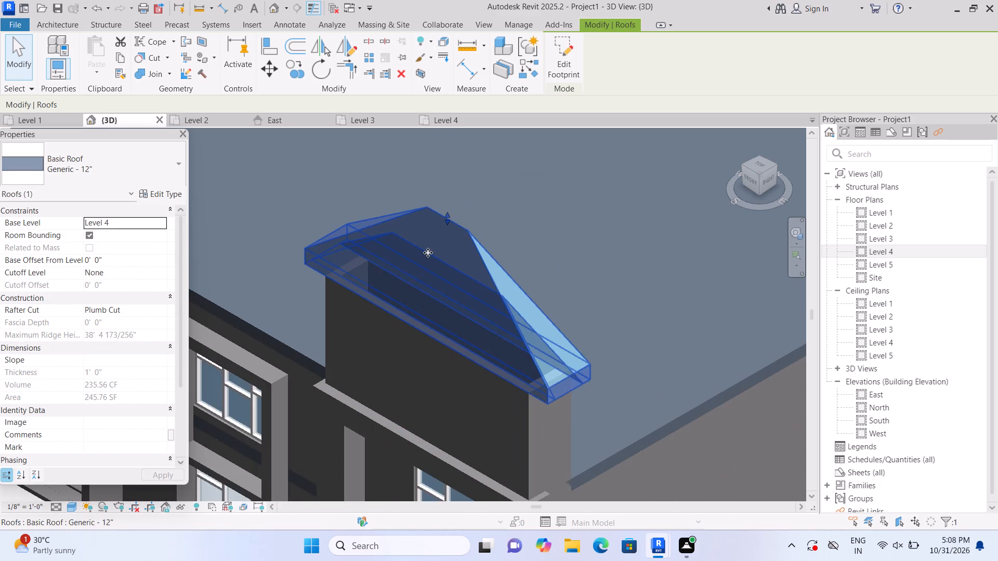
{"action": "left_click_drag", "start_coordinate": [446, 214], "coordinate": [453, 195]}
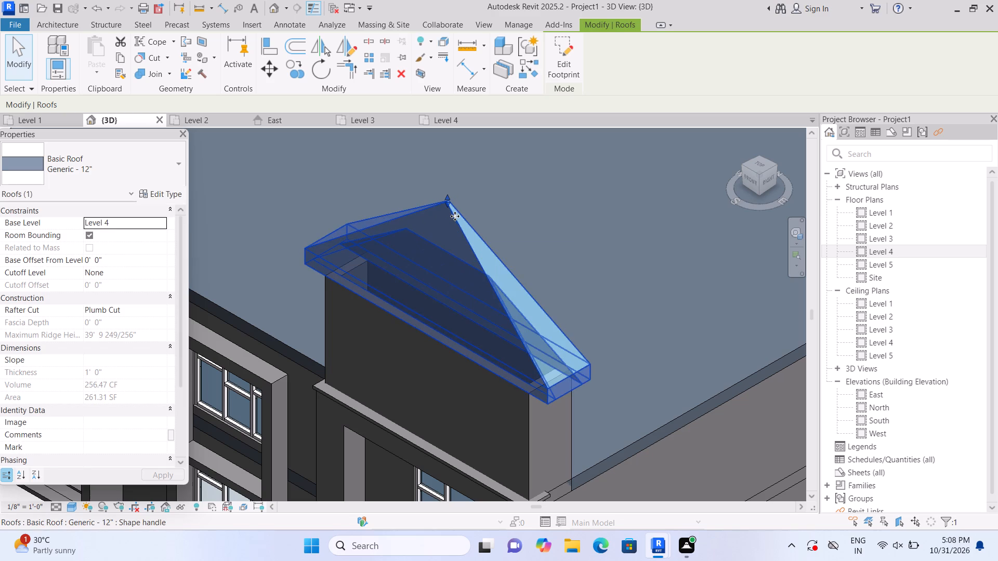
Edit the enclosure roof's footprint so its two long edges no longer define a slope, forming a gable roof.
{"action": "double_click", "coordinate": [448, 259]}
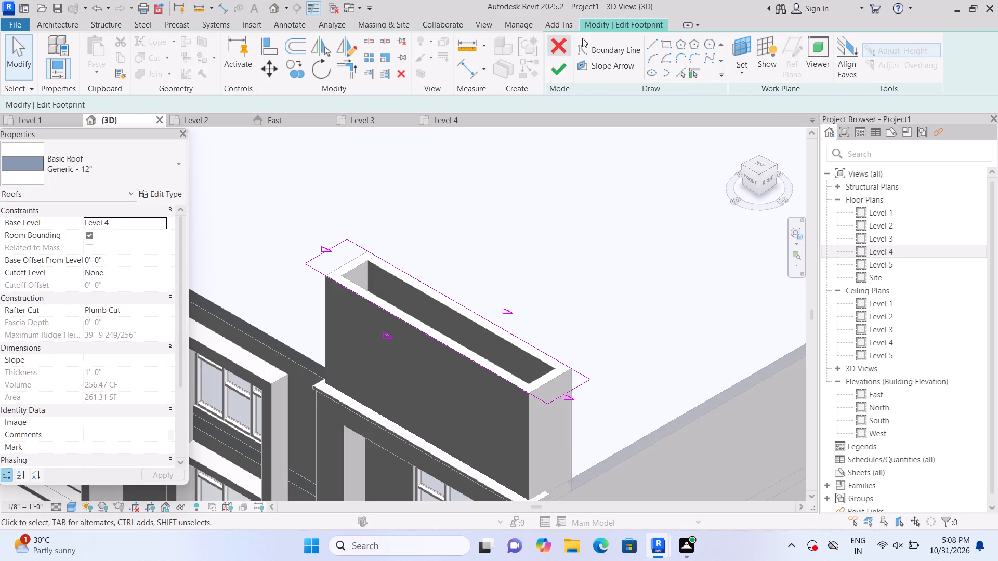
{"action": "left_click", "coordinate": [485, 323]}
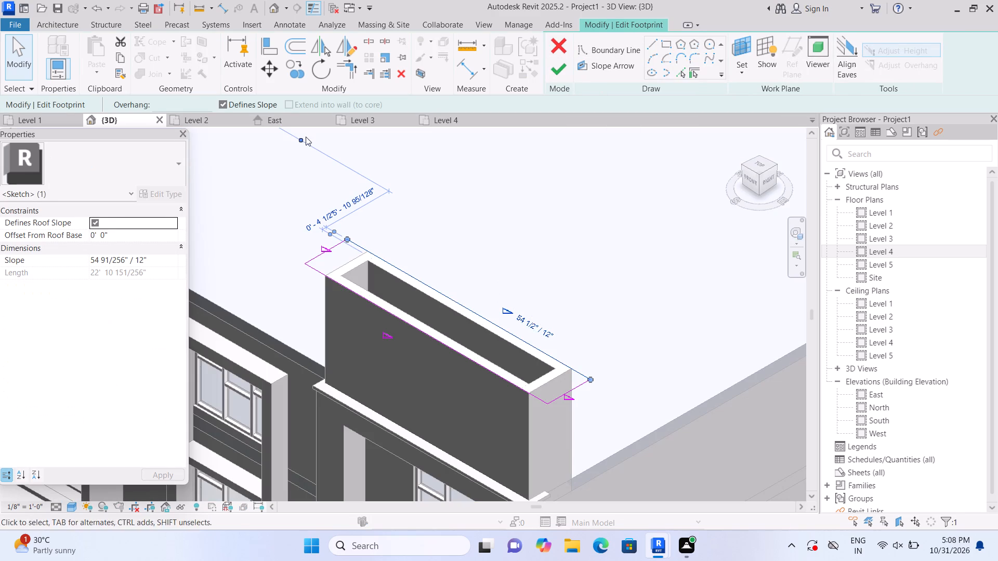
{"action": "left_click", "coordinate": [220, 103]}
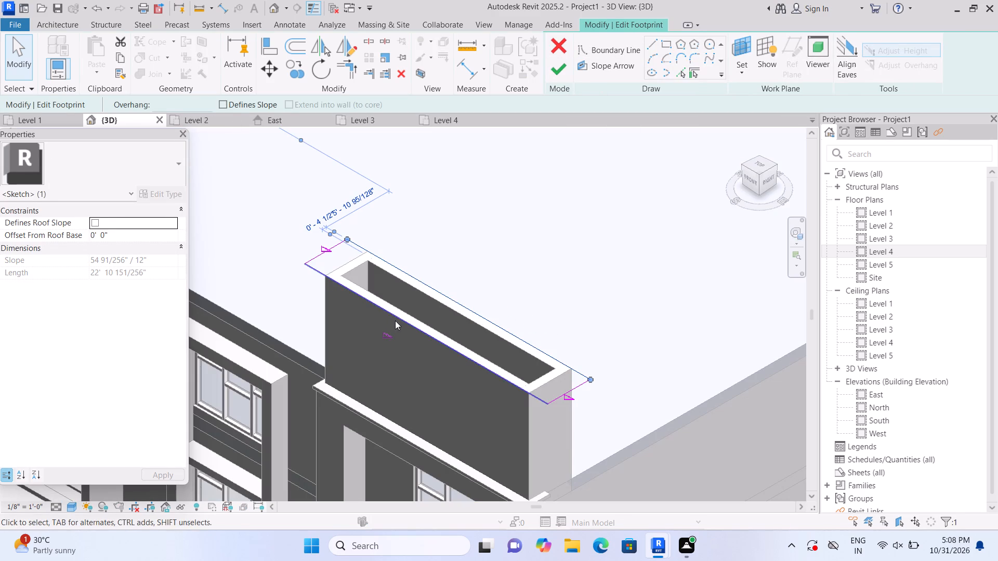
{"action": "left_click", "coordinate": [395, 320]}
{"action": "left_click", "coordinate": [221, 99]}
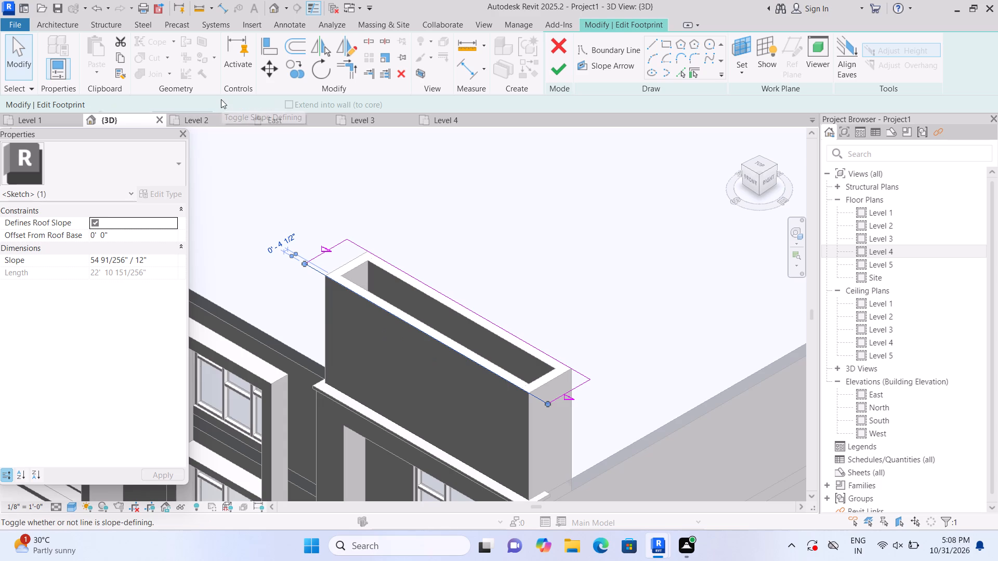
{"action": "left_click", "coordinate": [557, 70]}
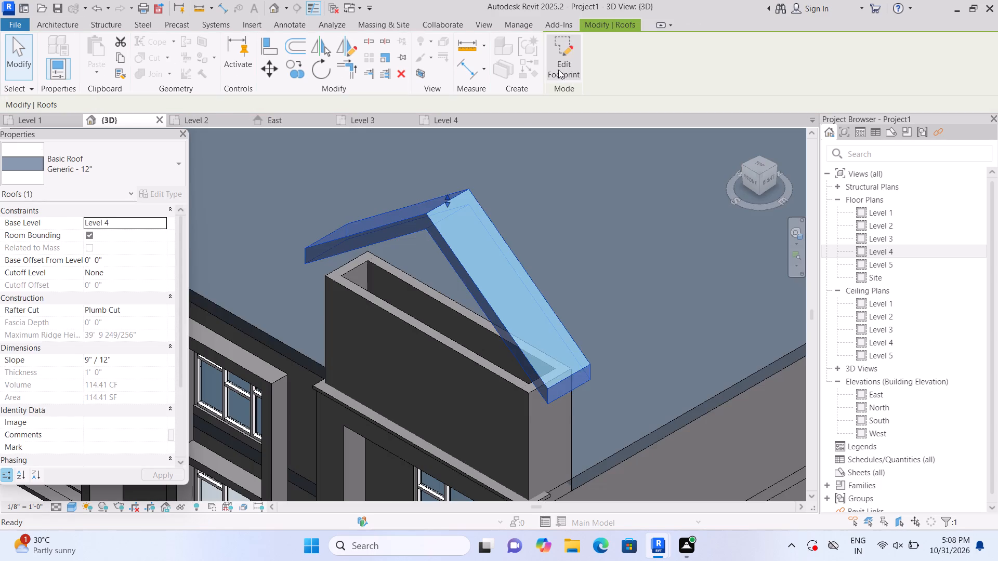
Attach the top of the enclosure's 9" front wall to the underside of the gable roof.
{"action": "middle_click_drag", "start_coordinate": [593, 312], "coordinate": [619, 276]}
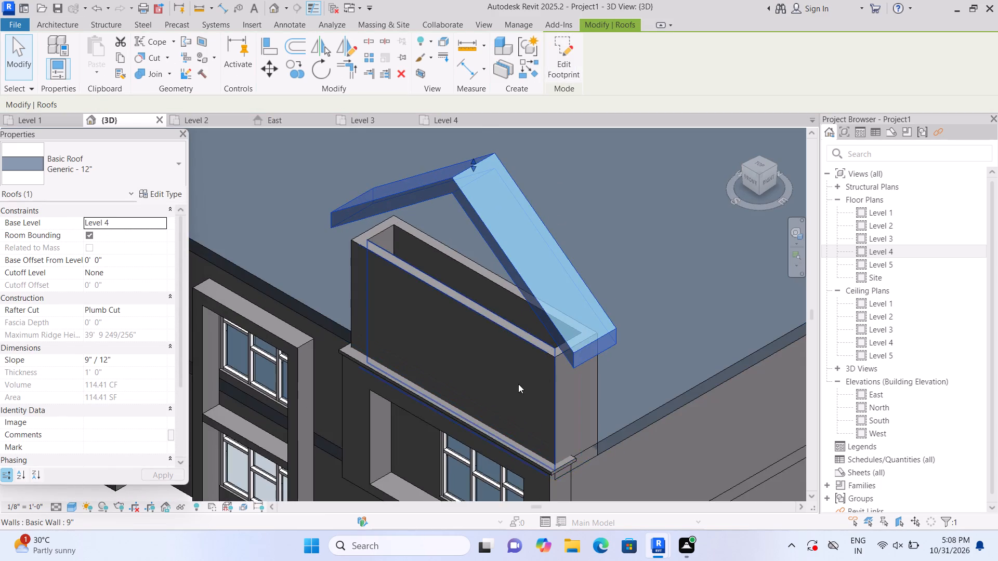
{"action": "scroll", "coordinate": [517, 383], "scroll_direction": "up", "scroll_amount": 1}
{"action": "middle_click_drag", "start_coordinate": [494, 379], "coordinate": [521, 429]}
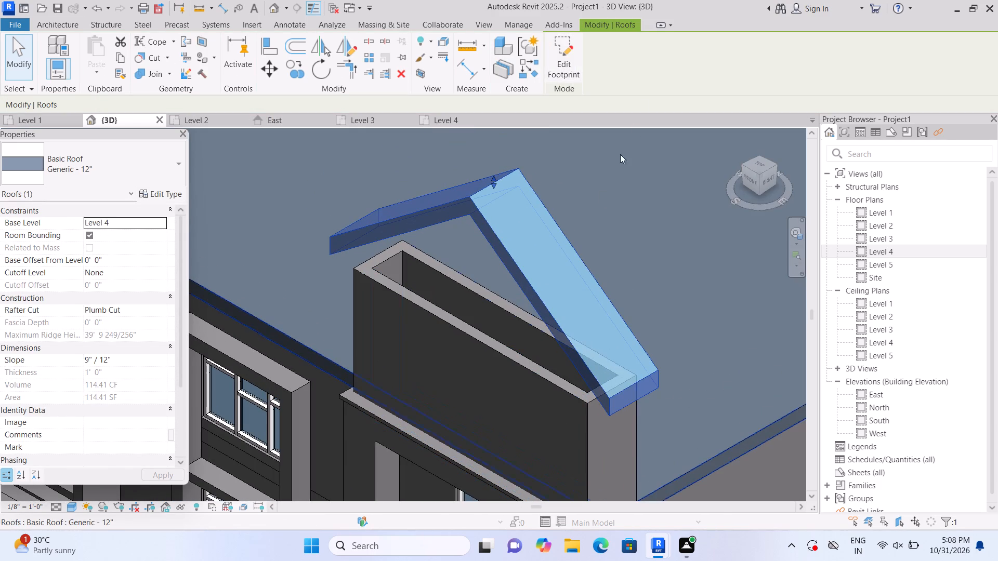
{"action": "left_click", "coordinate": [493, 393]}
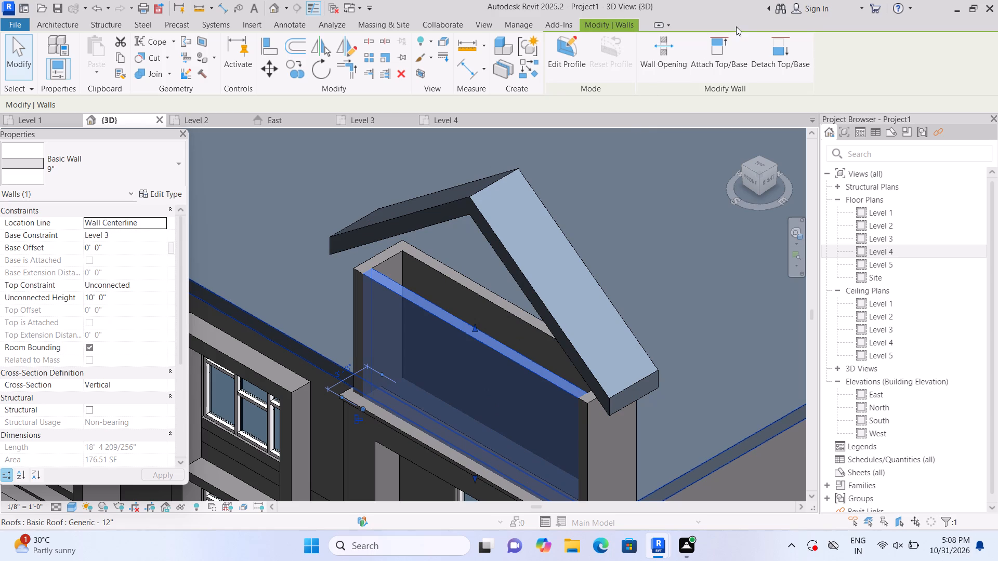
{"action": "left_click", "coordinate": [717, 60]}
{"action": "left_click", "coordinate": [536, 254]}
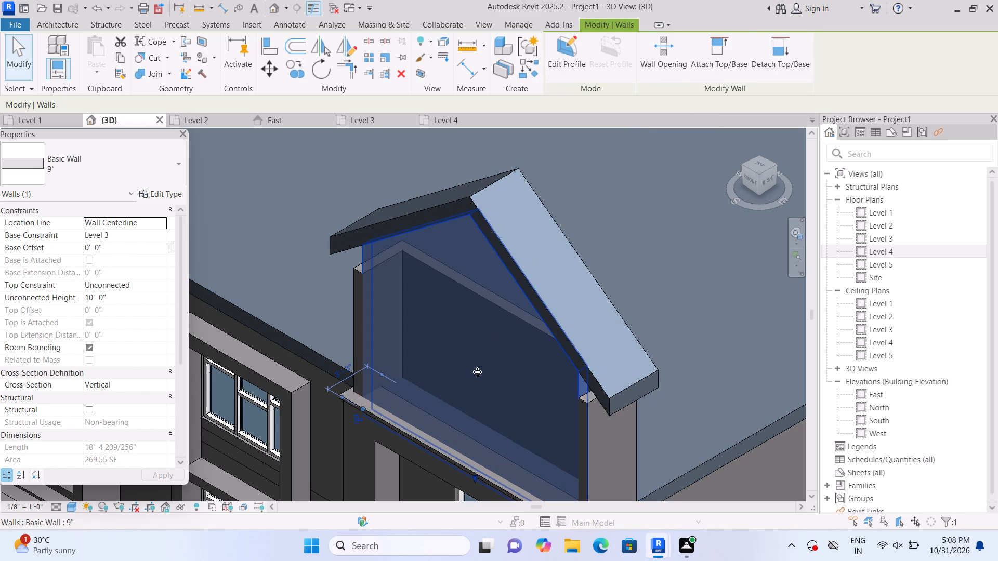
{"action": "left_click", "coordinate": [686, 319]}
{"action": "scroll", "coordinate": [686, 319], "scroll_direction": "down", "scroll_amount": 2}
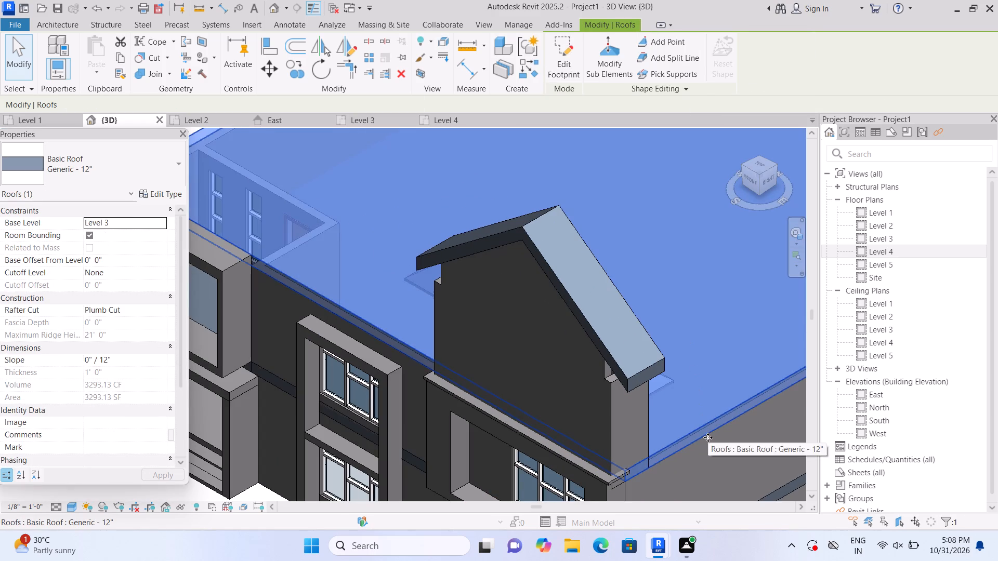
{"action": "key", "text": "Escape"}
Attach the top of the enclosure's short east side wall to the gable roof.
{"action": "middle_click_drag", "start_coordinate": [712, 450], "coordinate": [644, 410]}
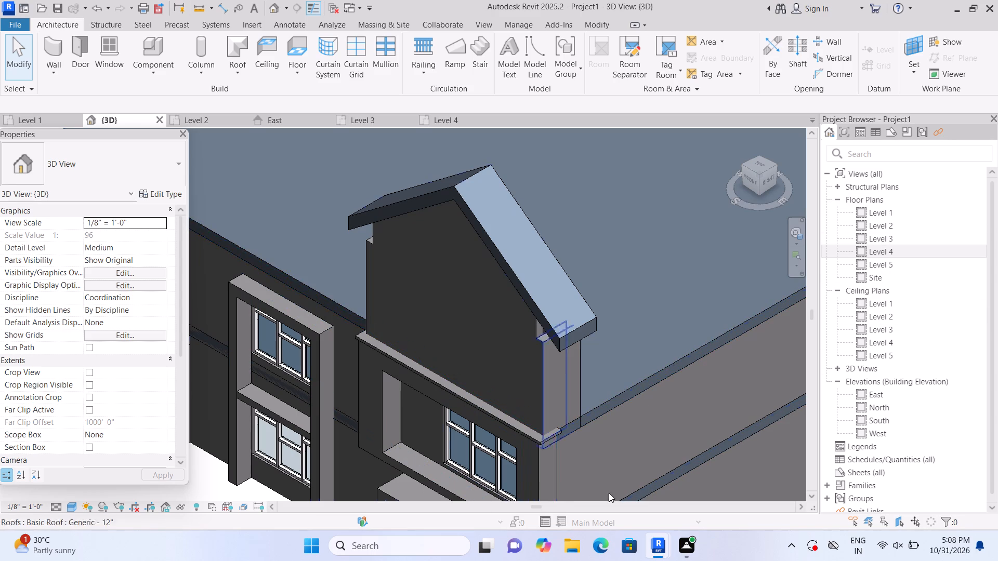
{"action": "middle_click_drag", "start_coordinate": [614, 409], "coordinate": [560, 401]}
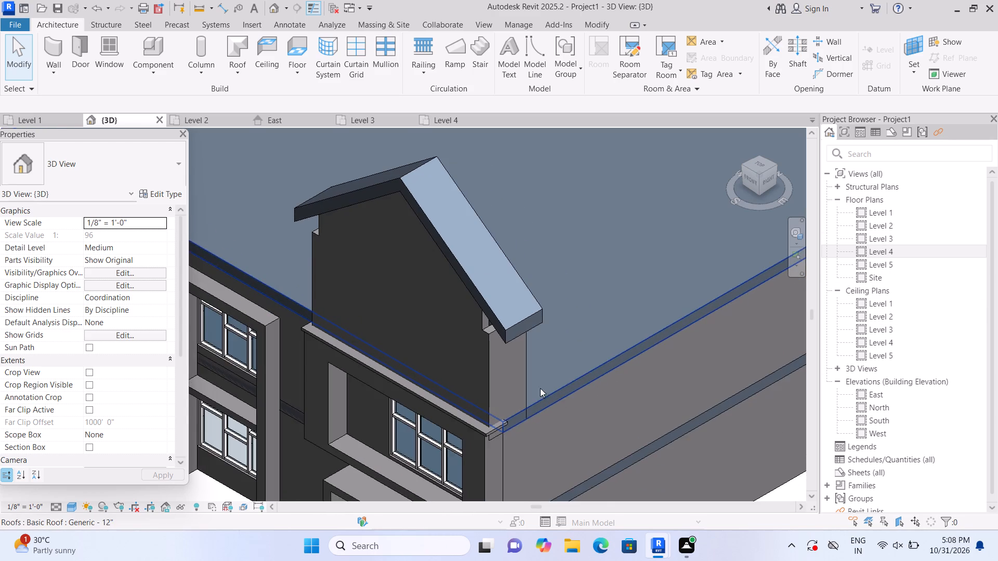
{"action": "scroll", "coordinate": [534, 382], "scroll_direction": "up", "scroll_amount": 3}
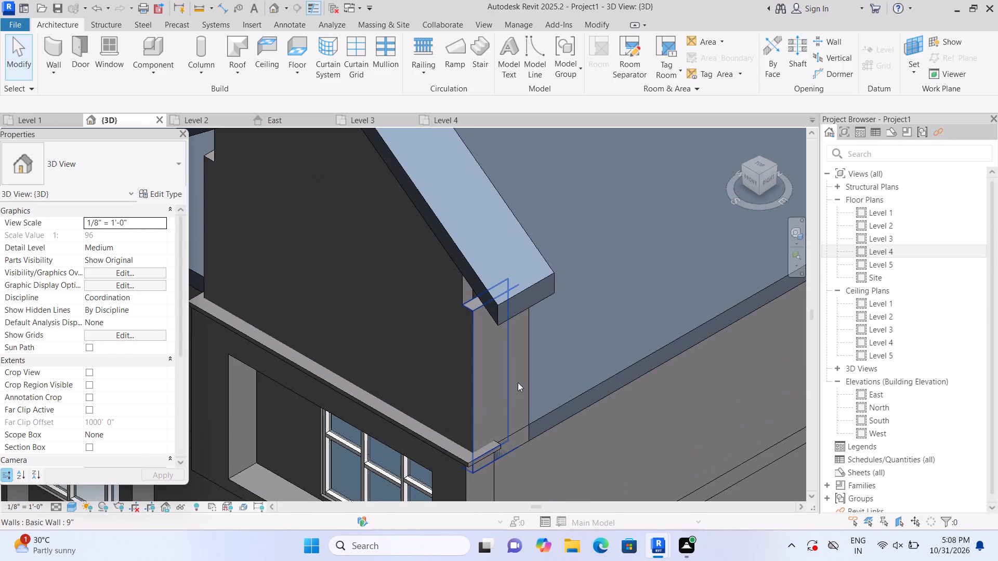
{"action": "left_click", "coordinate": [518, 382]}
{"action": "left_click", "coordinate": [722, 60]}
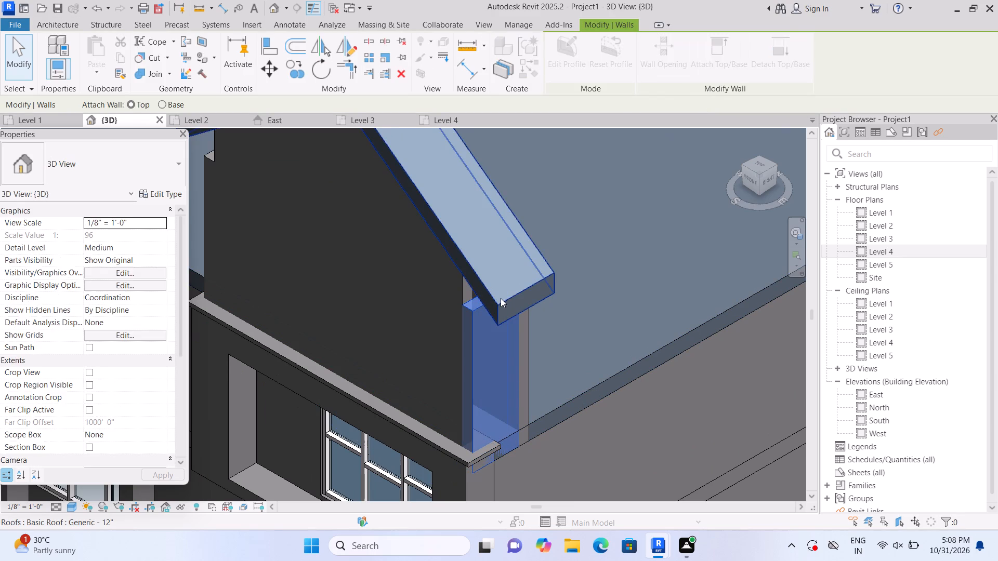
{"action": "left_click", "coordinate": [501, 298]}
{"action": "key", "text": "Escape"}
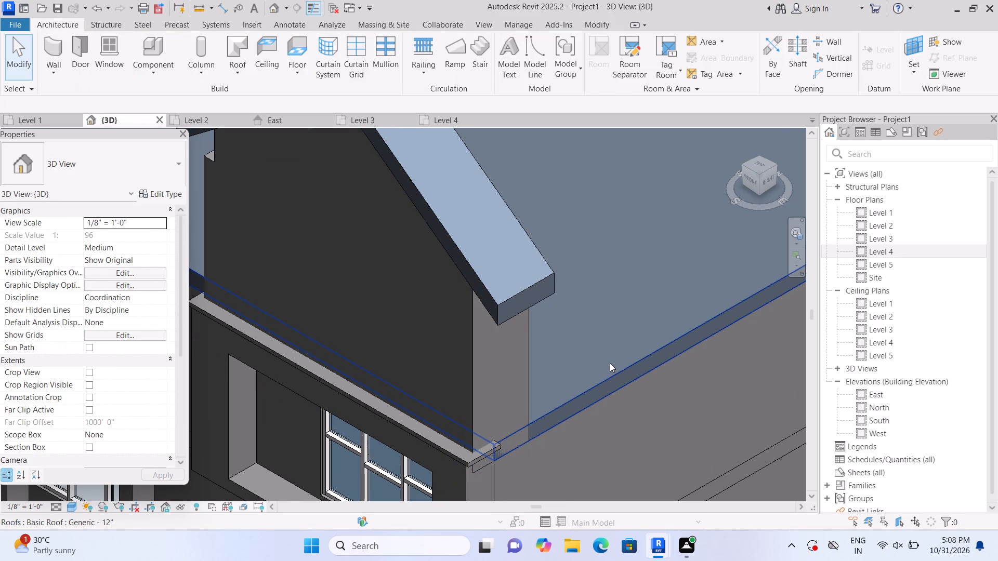
Examine the roofed enclosure from the building's side and rear, including its rear wall and the main roof around it.
{"action": "scroll", "coordinate": [610, 363], "scroll_direction": "down", "scroll_amount": 4}
{"action": "scroll", "coordinate": [586, 403], "scroll_direction": "up", "scroll_amount": 1}
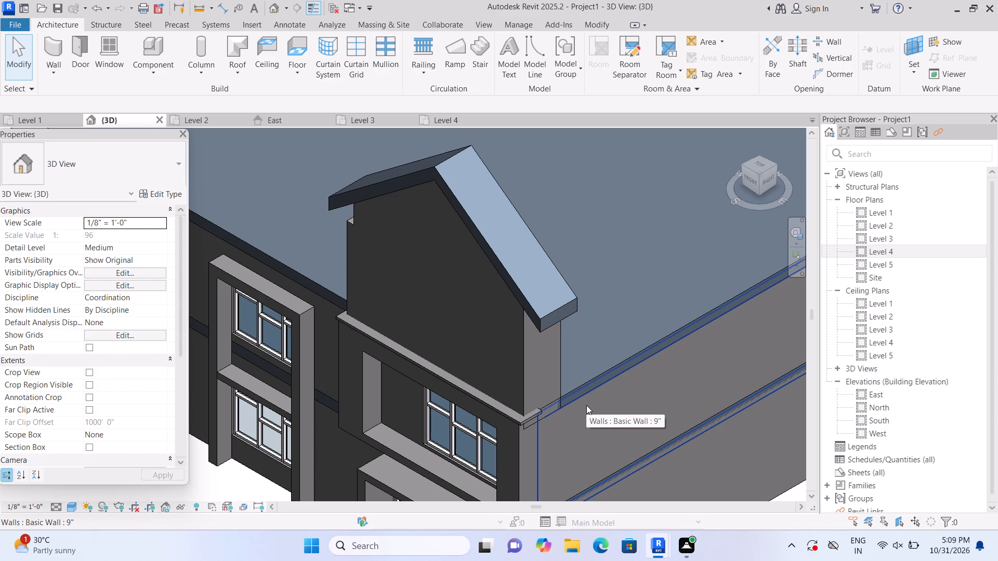
{"action": "scroll", "coordinate": [586, 405], "scroll_direction": "down", "scroll_amount": 3}
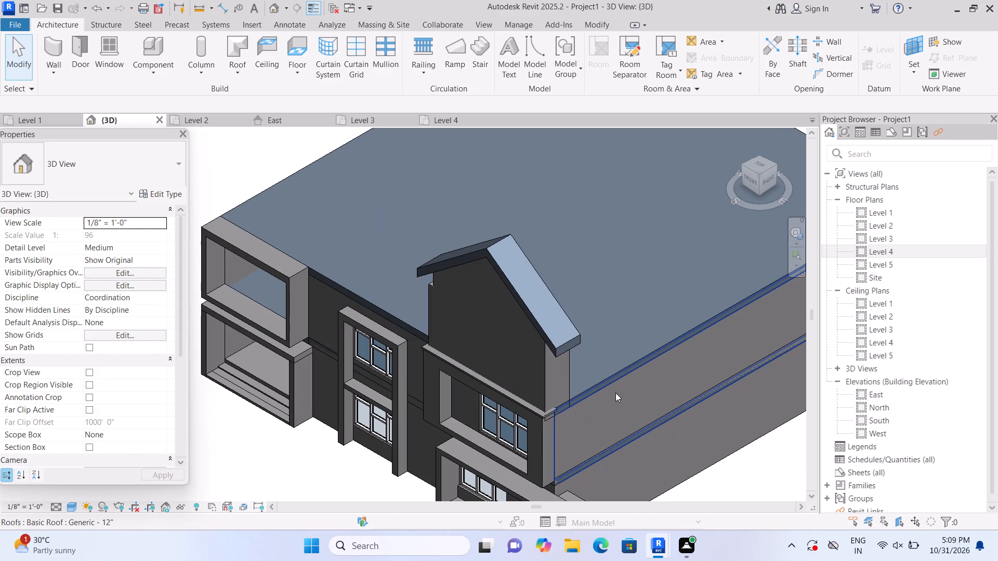
{"action": "middle_click_drag", "start_coordinate": [642, 405], "coordinate": [534, 426], "text": "shift"}
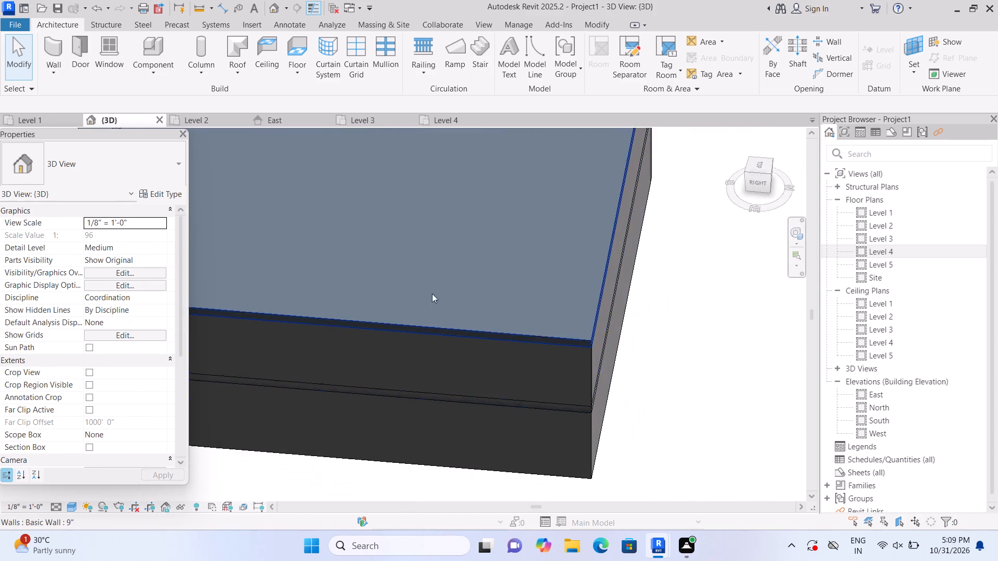
{"action": "middle_click_drag", "start_coordinate": [406, 253], "coordinate": [580, 301]}
{"action": "middle_click_drag", "start_coordinate": [589, 344], "coordinate": [556, 348], "text": "shift"}
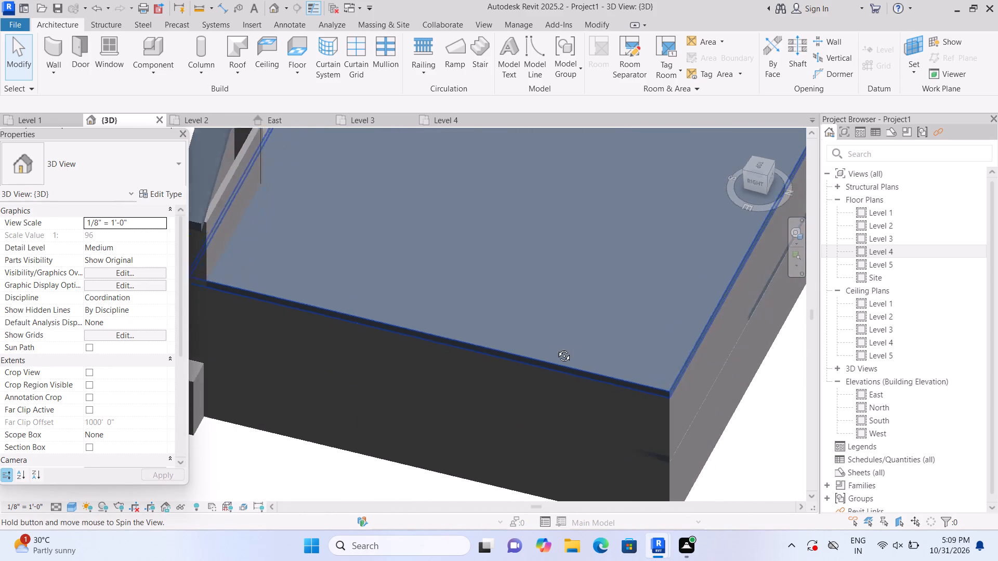
{"action": "middle_click_drag", "start_coordinate": [556, 348], "coordinate": [541, 349], "text": "shift"}
{"action": "scroll", "coordinate": [533, 342], "scroll_direction": "up", "scroll_amount": 1, "text": "shift"}
{"action": "middle_click_drag", "start_coordinate": [372, 225], "coordinate": [546, 362]}
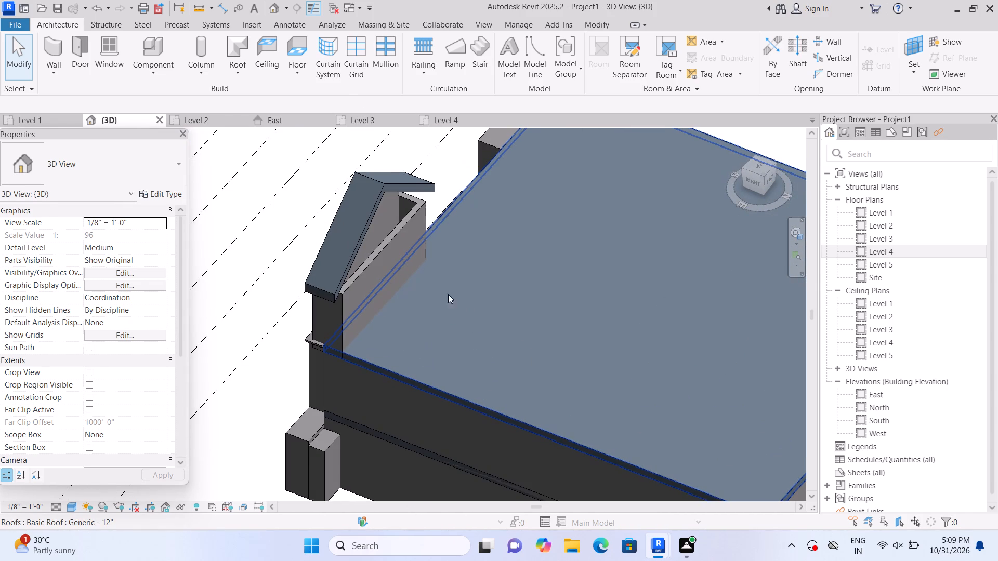
{"action": "scroll", "coordinate": [410, 273], "scroll_direction": "up", "scroll_amount": 4}
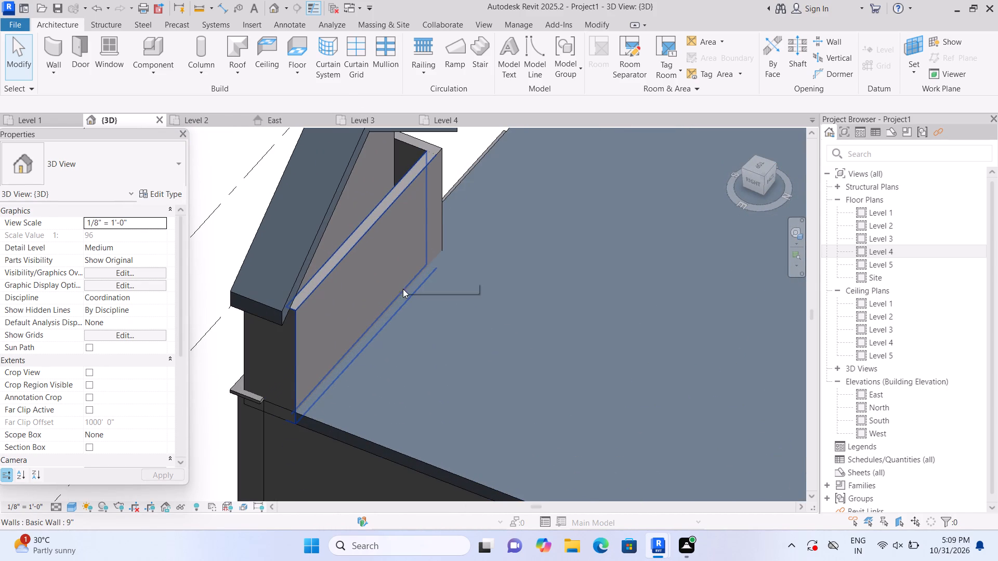
{"action": "scroll", "coordinate": [411, 302], "scroll_direction": "down", "scroll_amount": 4}
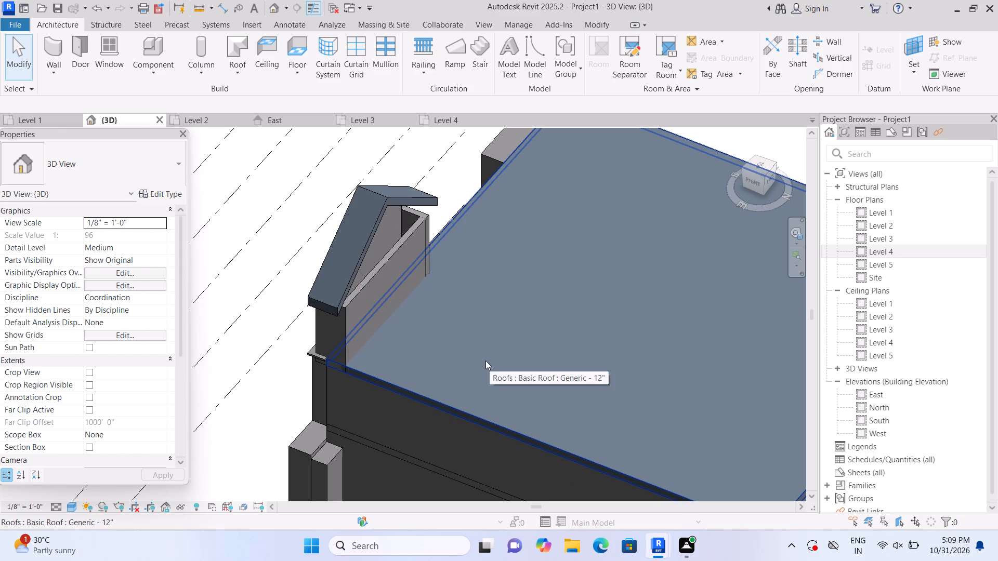
{"action": "key", "text": "Escape"}
Delete the gable roof over the Level 3 wall enclosure on the building's front.
{"action": "middle_click_drag", "start_coordinate": [397, 378], "coordinate": [513, 393], "text": "shift"}
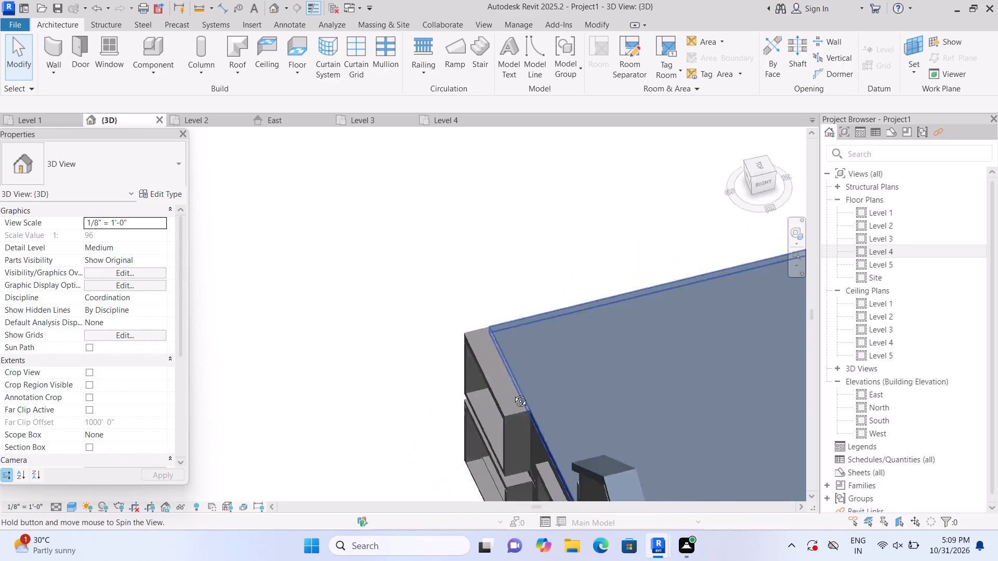
{"action": "middle_click_drag", "start_coordinate": [513, 393], "coordinate": [584, 346], "text": "shift"}
{"action": "middle_click_drag", "start_coordinate": [598, 359], "coordinate": [417, 193]}
{"action": "scroll", "coordinate": [566, 342], "scroll_direction": "down", "scroll_amount": 3}
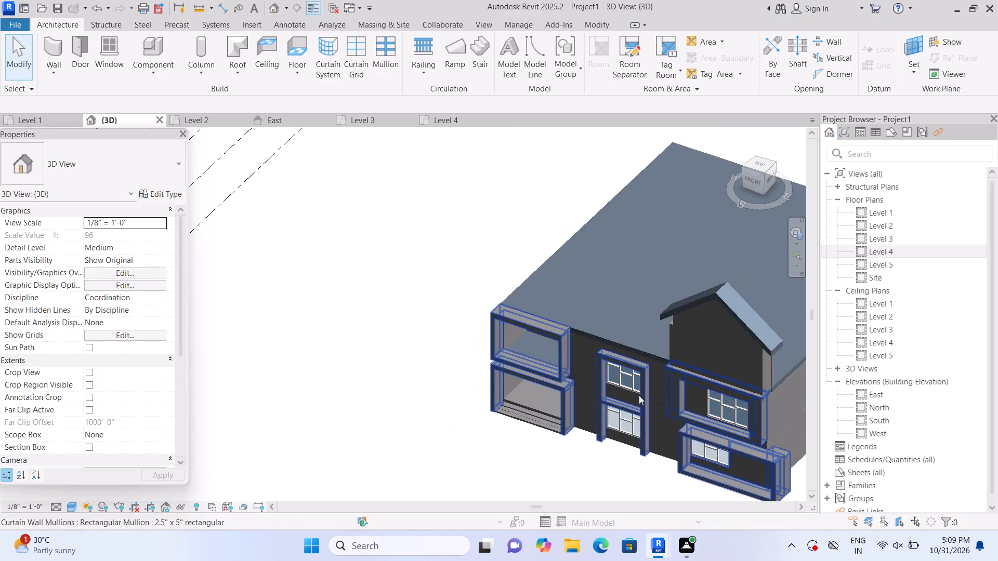
{"action": "middle_click_drag", "start_coordinate": [652, 403], "coordinate": [581, 403], "text": "shift"}
{"action": "scroll", "coordinate": [551, 346], "scroll_direction": "up", "scroll_amount": 4}
{"action": "left_click", "coordinate": [538, 330]}
{"action": "key", "text": "Delete"}
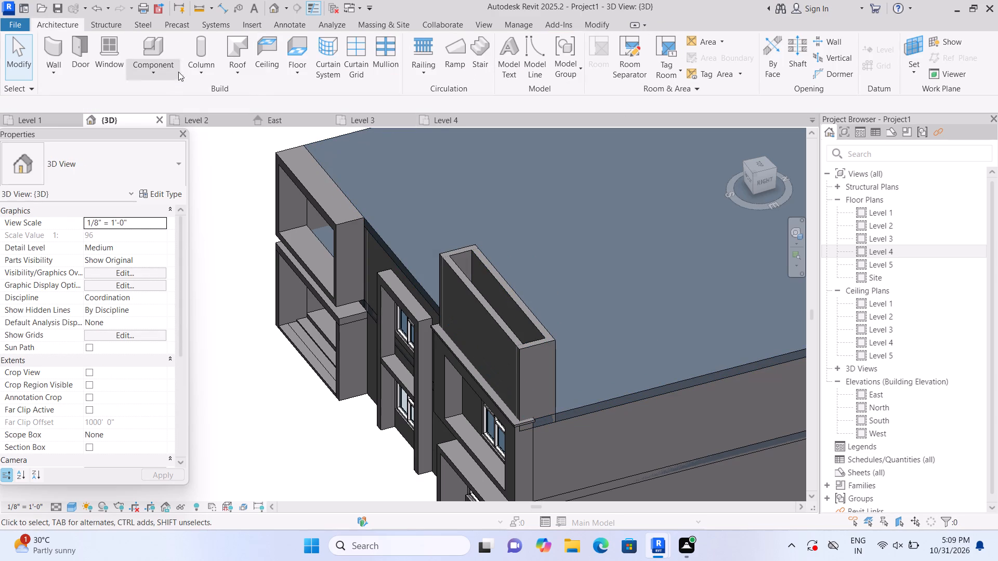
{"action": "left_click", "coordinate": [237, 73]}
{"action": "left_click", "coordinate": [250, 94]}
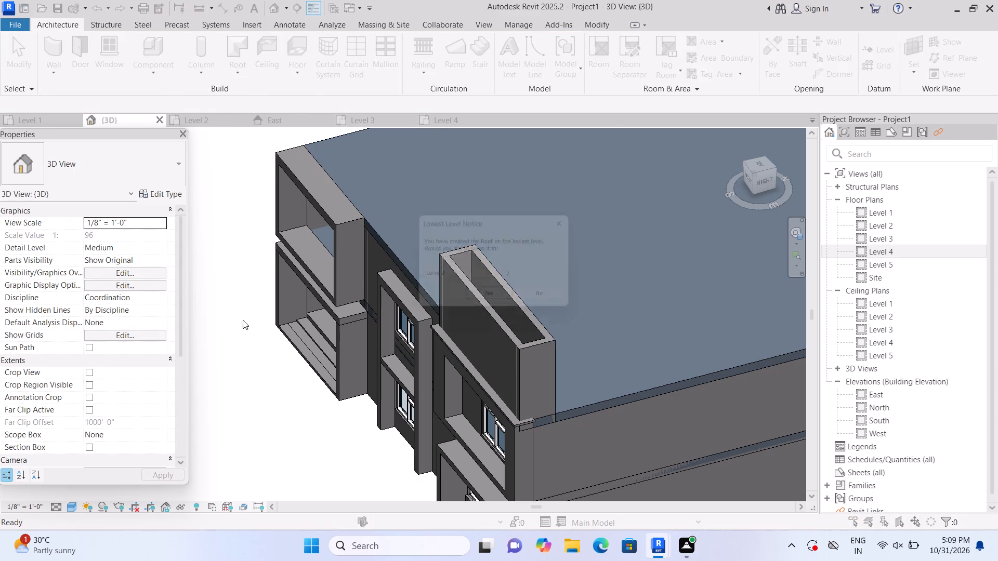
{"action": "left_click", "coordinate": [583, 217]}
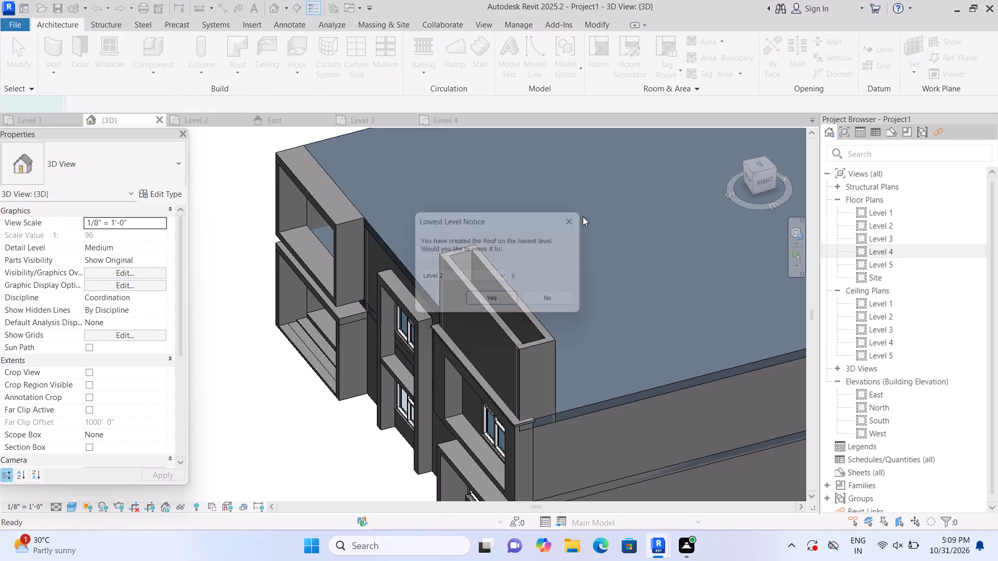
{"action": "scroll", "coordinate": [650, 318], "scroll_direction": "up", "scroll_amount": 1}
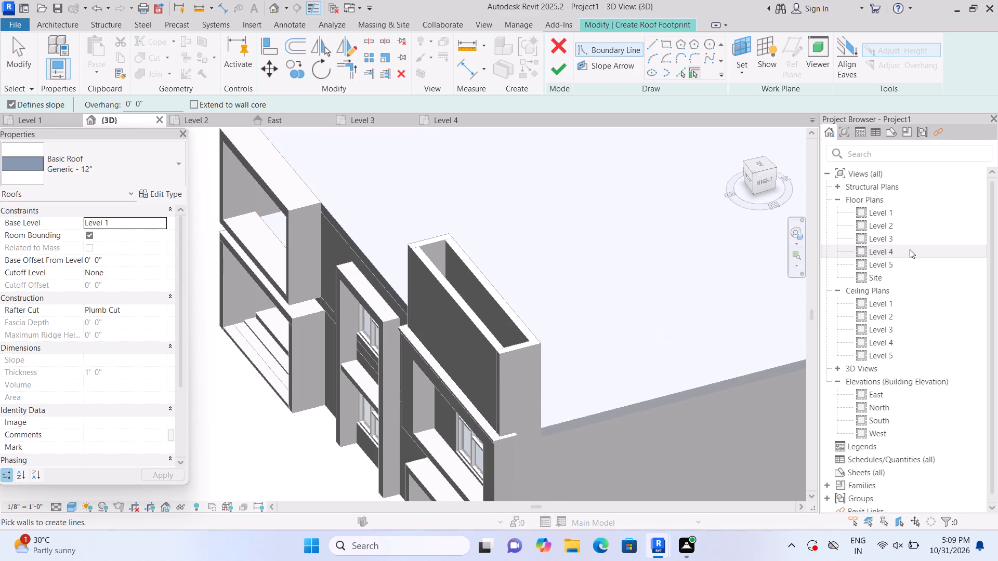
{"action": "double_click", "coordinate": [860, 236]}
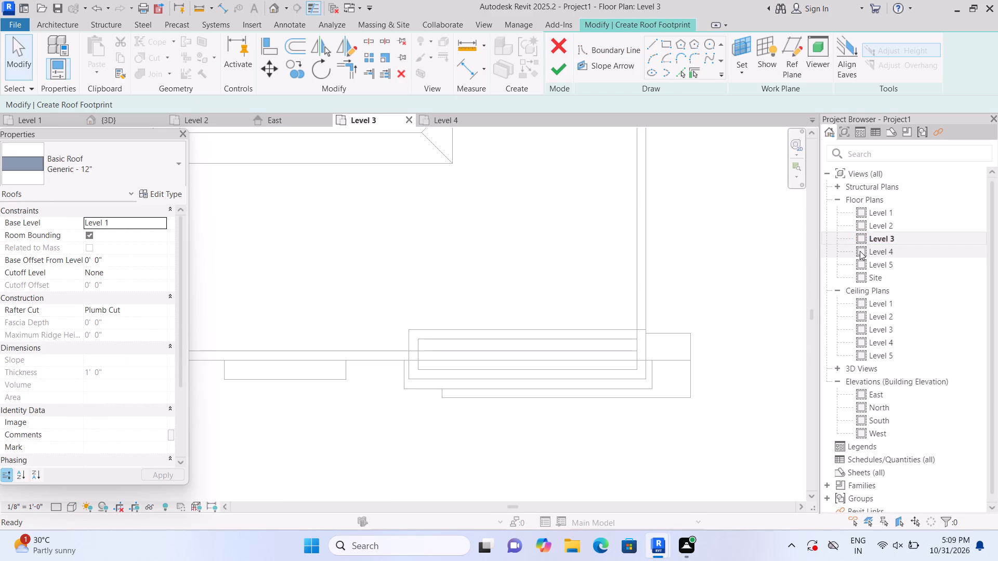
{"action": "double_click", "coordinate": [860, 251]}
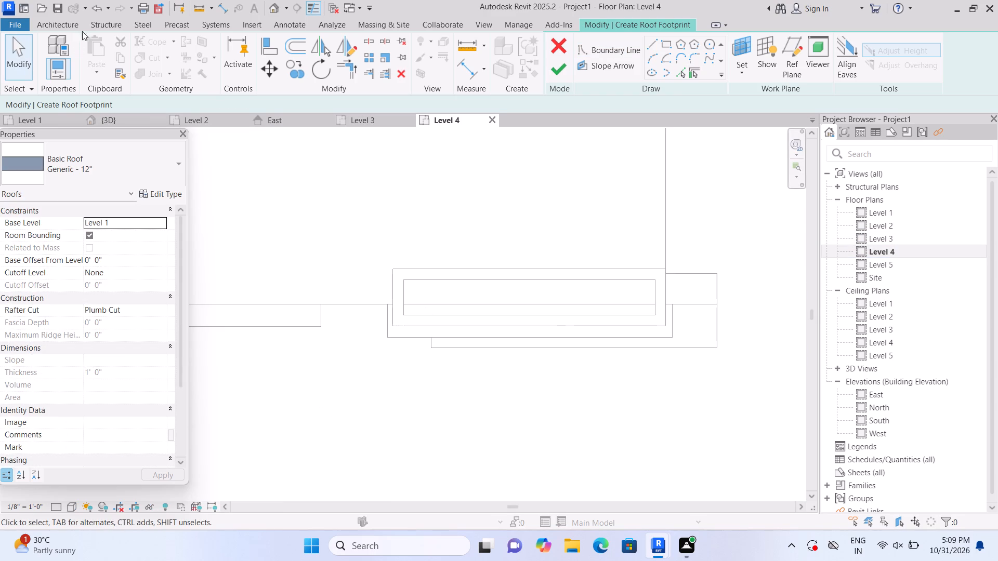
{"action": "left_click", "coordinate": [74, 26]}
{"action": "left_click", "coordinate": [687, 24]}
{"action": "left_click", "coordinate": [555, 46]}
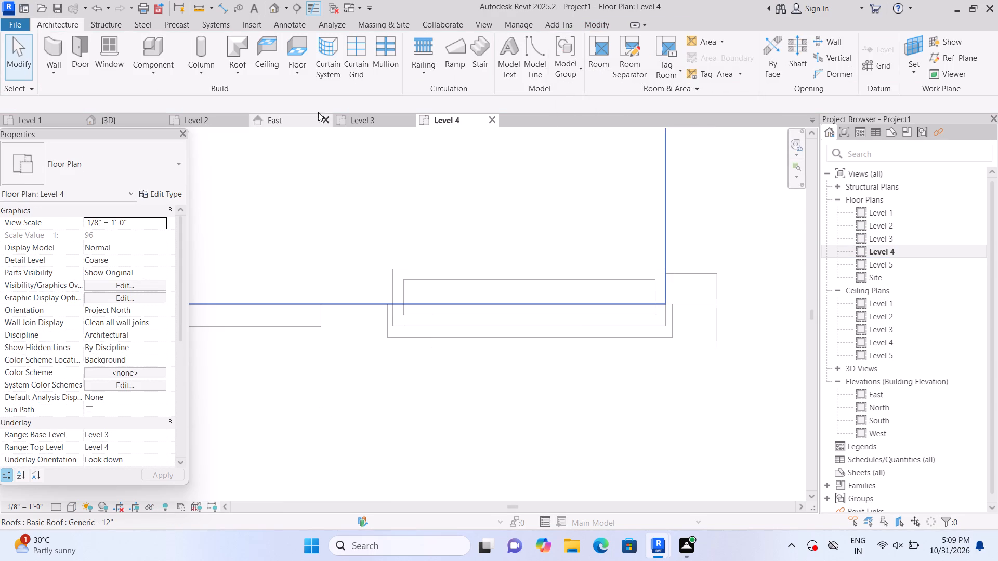
Create a footprint roof on Level 4 over the enclosure from a rectangle about 28'-4" by 4'-0", with all edges sloped at 9"/12".
{"action": "left_click", "coordinate": [232, 71]}
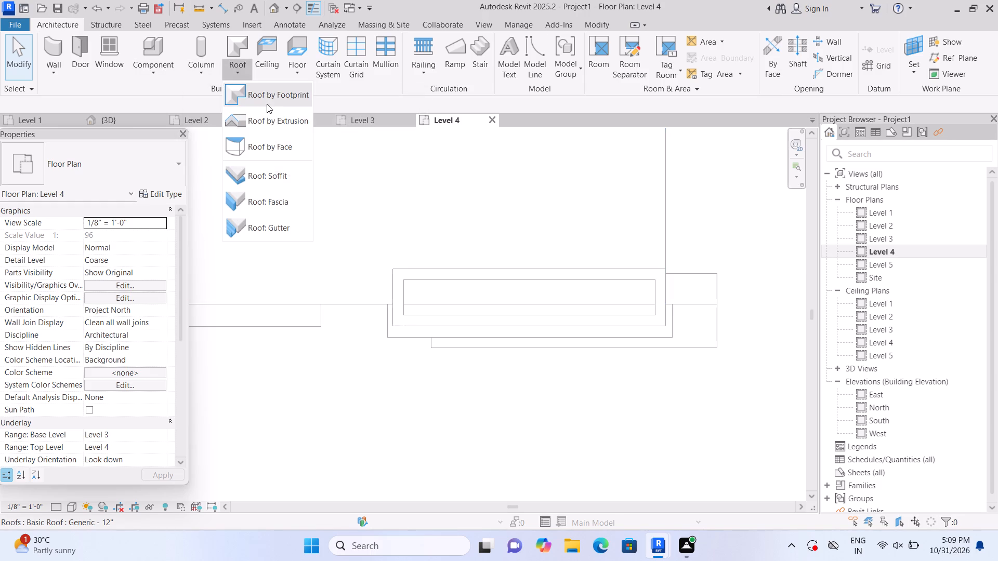
{"action": "left_click", "coordinate": [269, 96]}
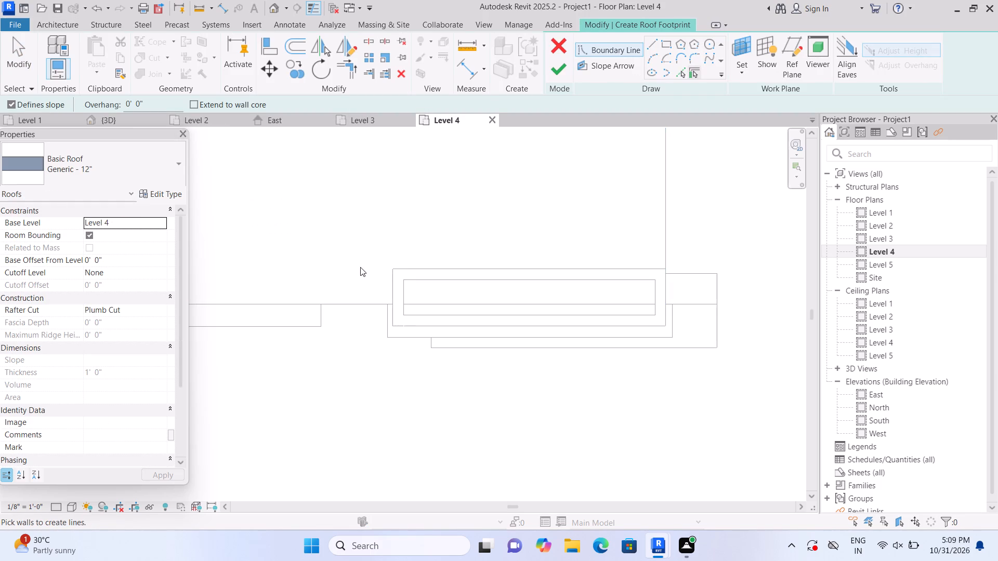
{"action": "left_click", "coordinate": [673, 43]}
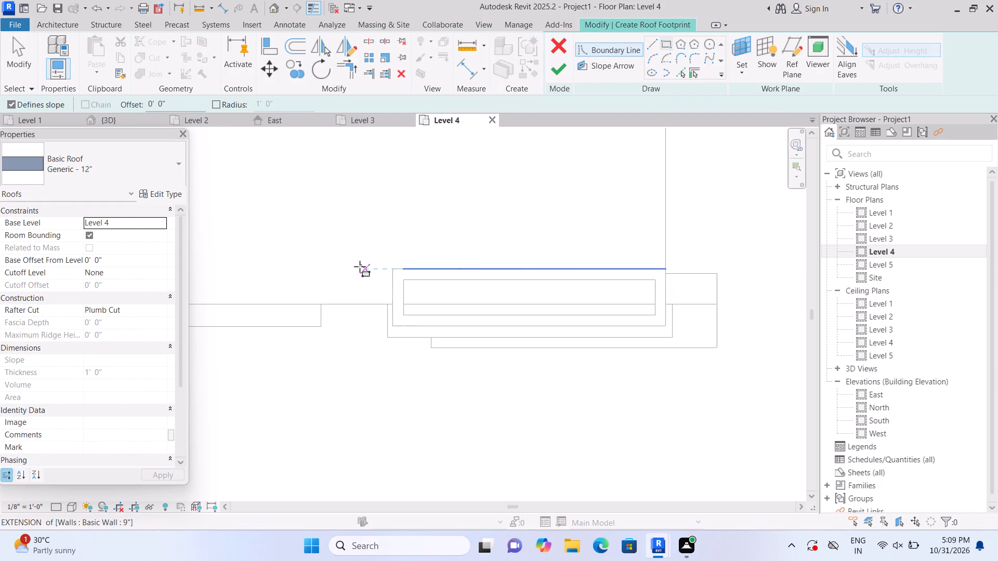
{"action": "left_click", "coordinate": [325, 264]}
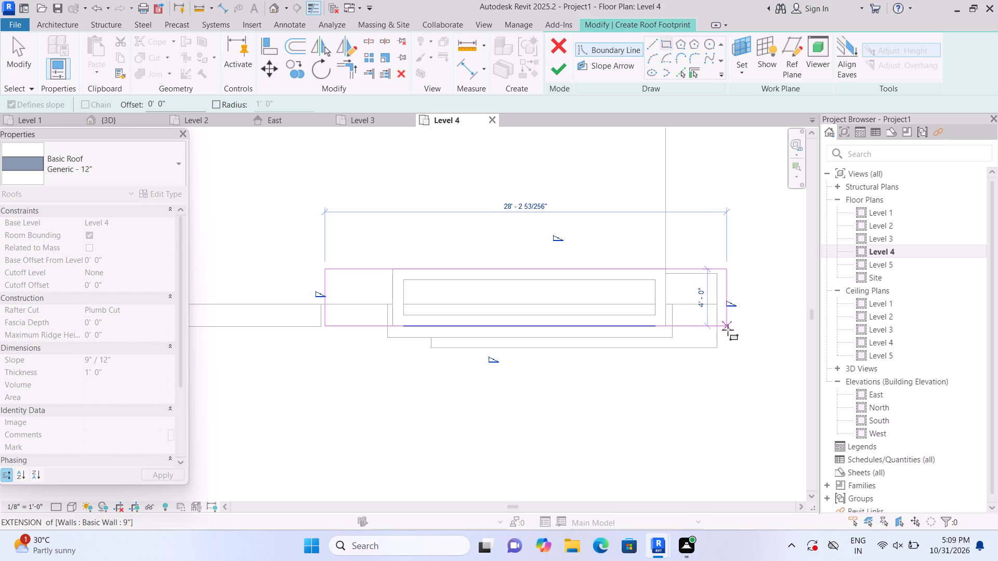
{"action": "left_click", "coordinate": [729, 330]}
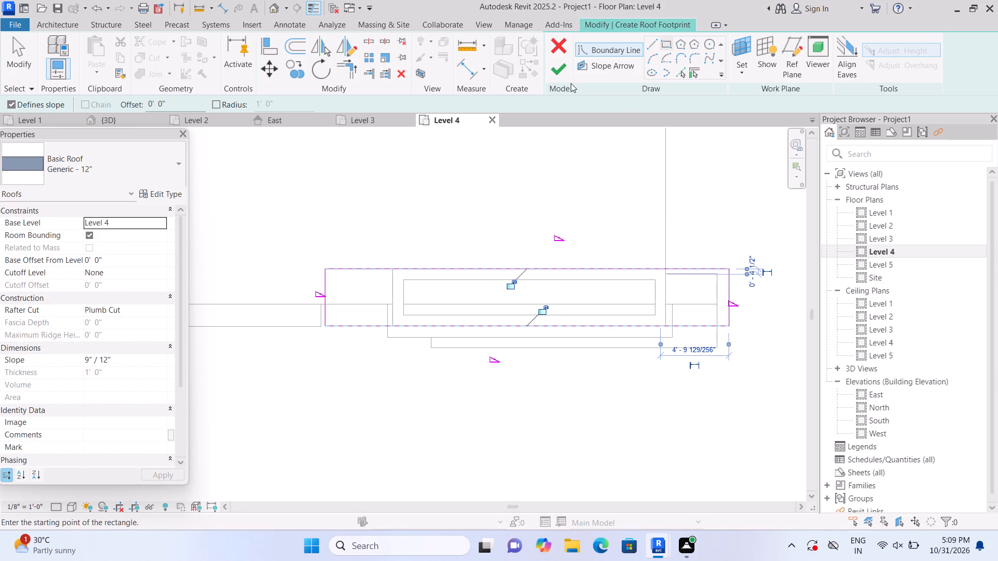
{"action": "left_click", "coordinate": [561, 73]}
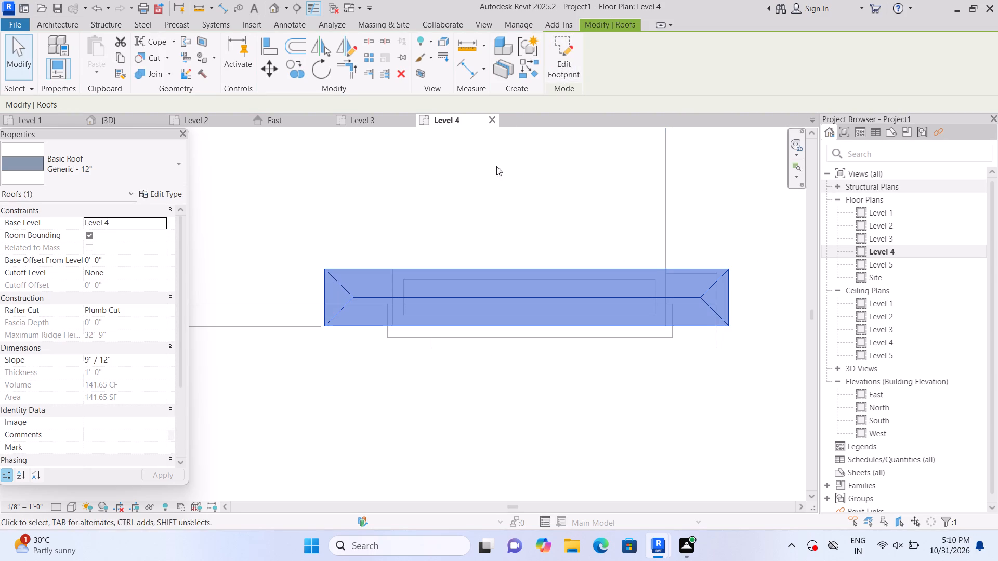
Raise the new roof's ridge in the 3D view to a maximum ridge height of about 40'-9".
{"action": "left_click", "coordinate": [272, 10]}
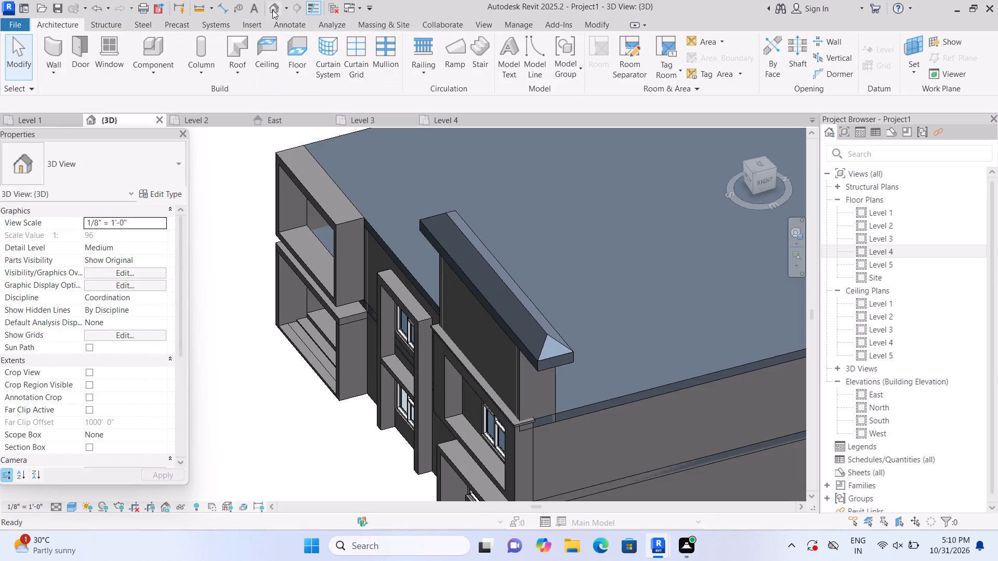
{"action": "scroll", "coordinate": [492, 354], "scroll_direction": "up", "scroll_amount": 1}
{"action": "left_click", "coordinate": [514, 290]}
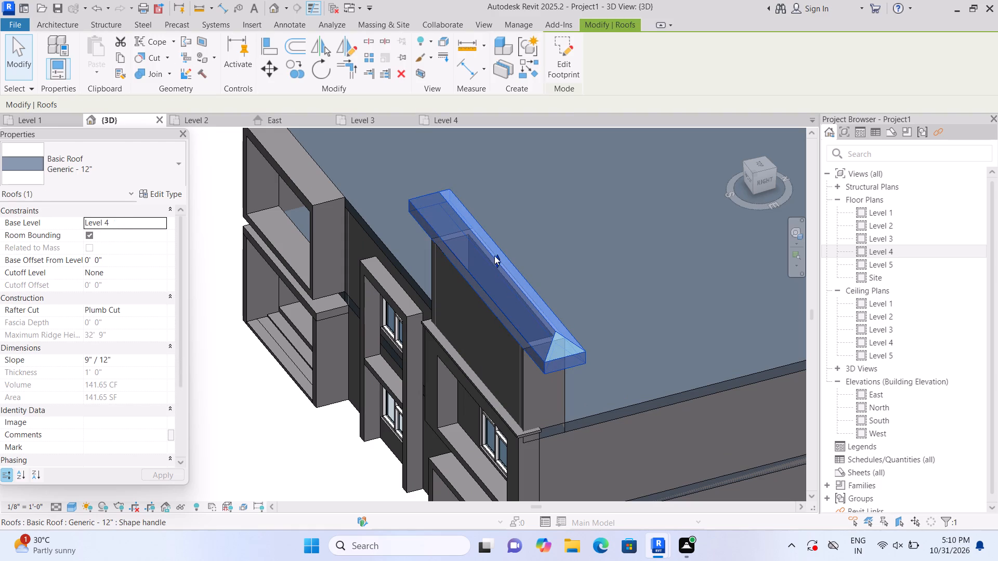
{"action": "left_click_drag", "start_coordinate": [496, 256], "coordinate": [514, 186]}
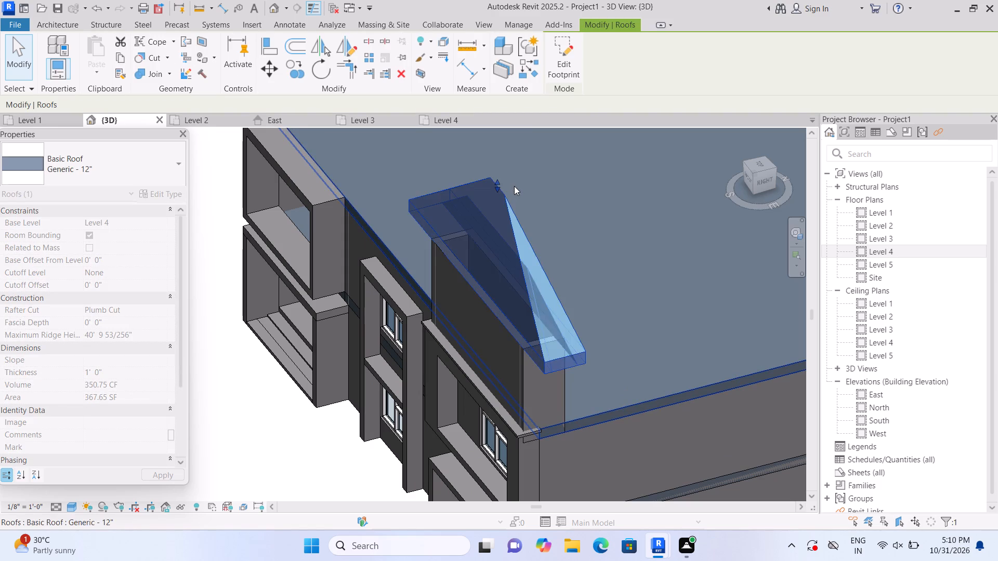
{"action": "left_click", "coordinate": [251, 470]}
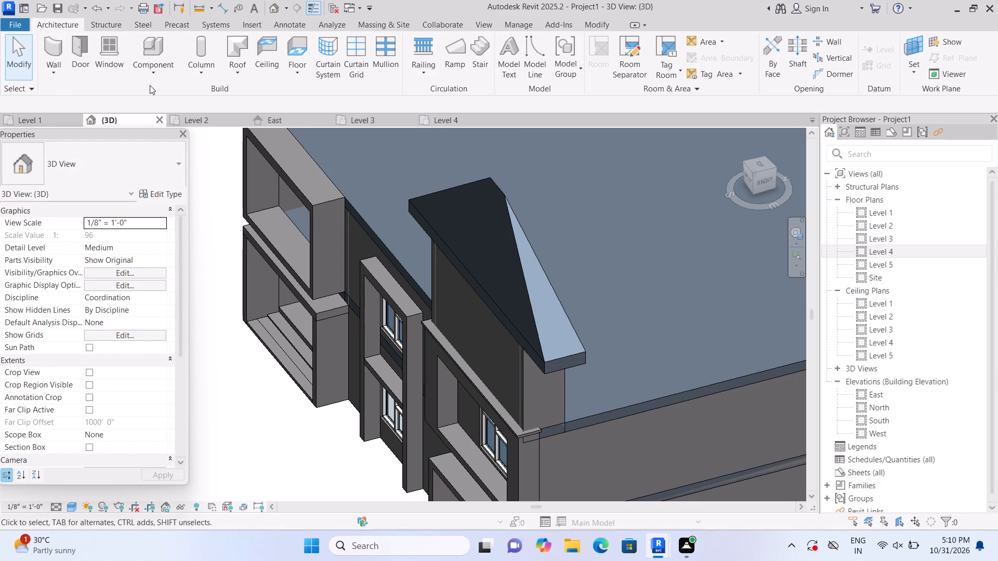
Edit the roof footprint so that its two long edges no longer define slope, making a gable roof over the enclosure.
{"action": "double_click", "coordinate": [468, 199]}
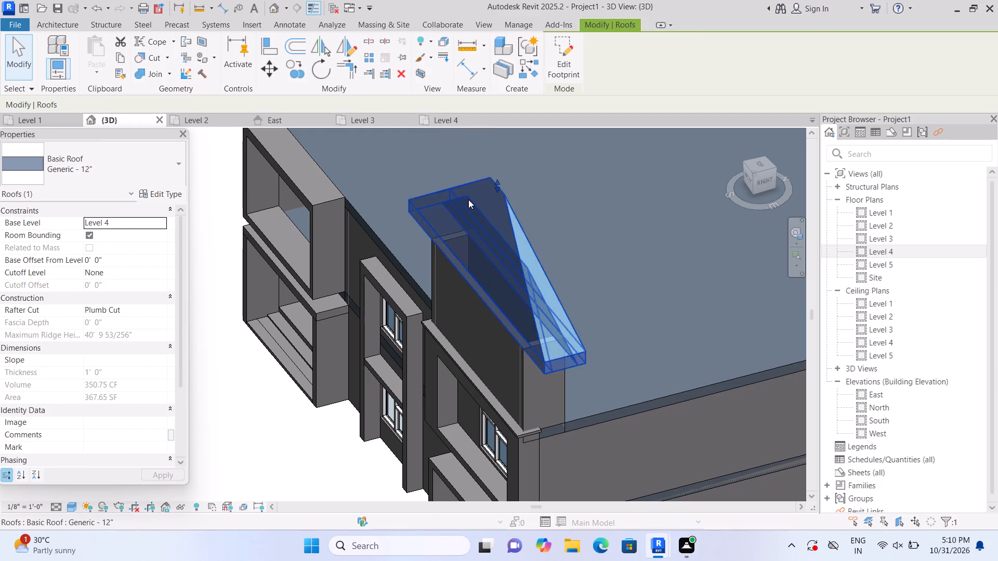
{"action": "left_click", "coordinate": [515, 274]}
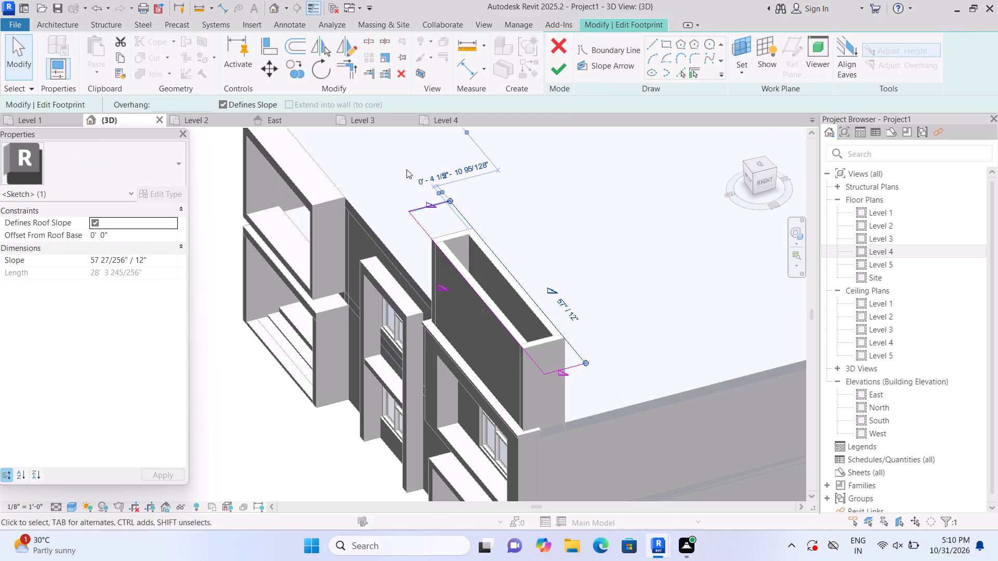
{"action": "left_click", "coordinate": [220, 103]}
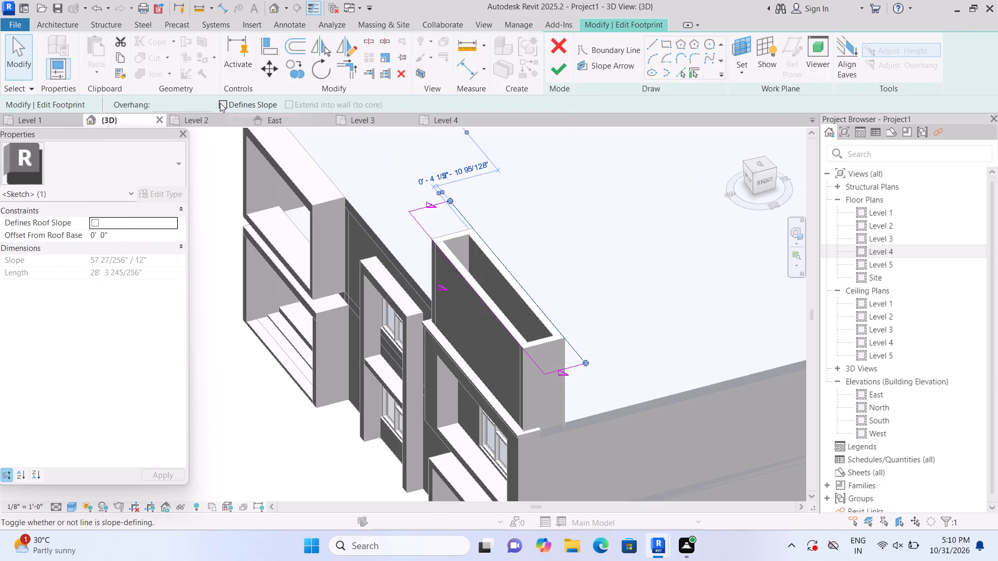
{"action": "left_click", "coordinate": [467, 277]}
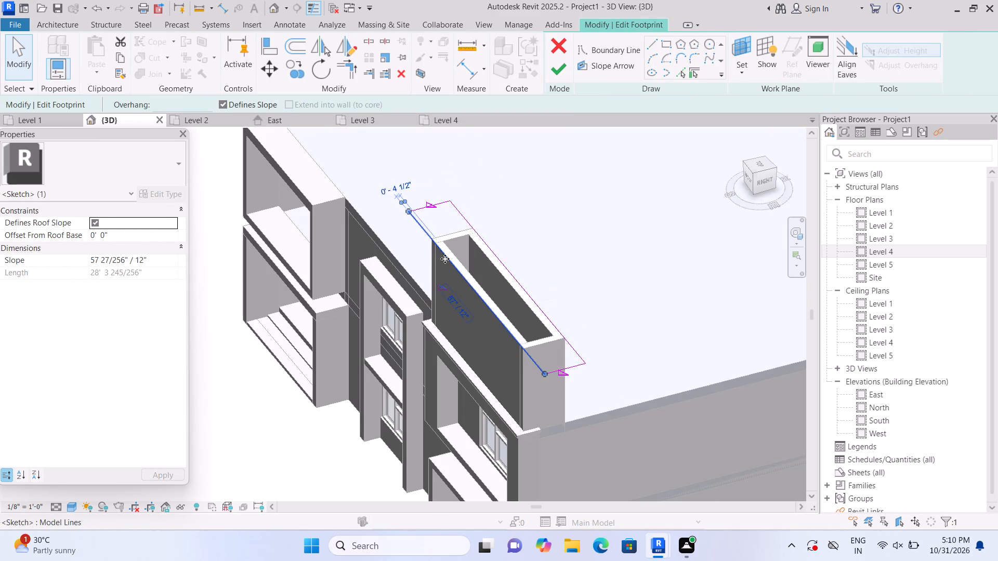
{"action": "left_click", "coordinate": [219, 104]}
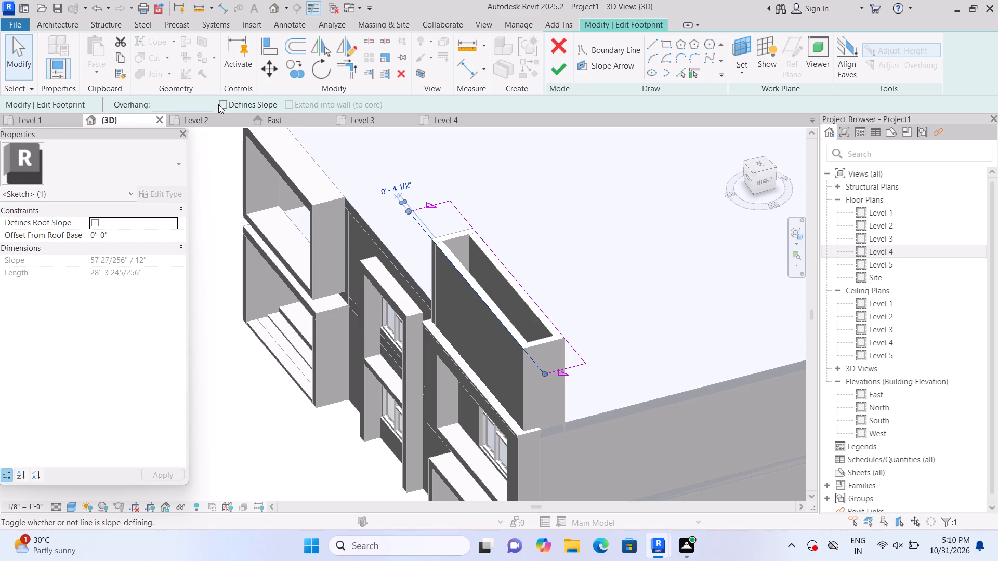
{"action": "left_click", "coordinate": [229, 360]}
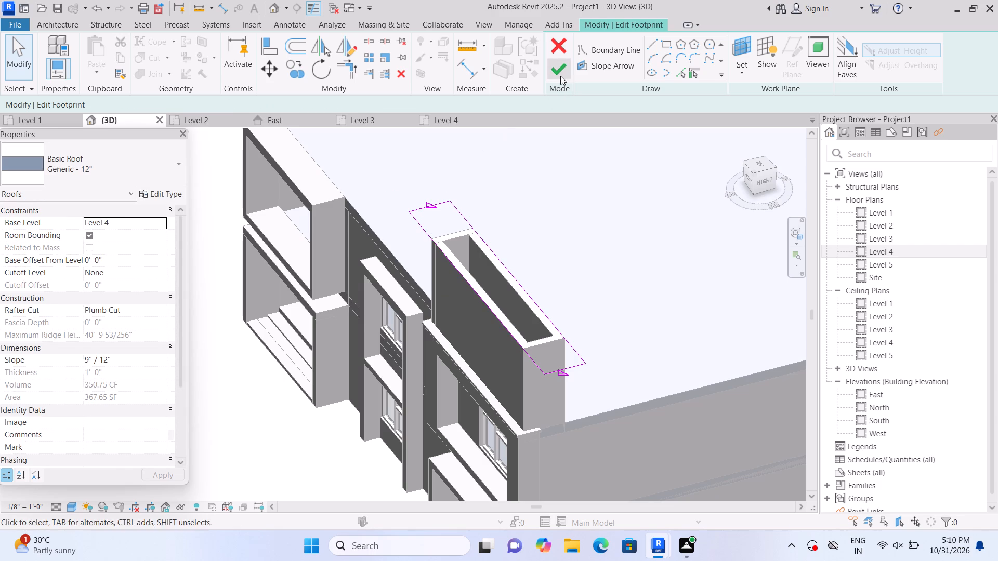
{"action": "left_click", "coordinate": [560, 74]}
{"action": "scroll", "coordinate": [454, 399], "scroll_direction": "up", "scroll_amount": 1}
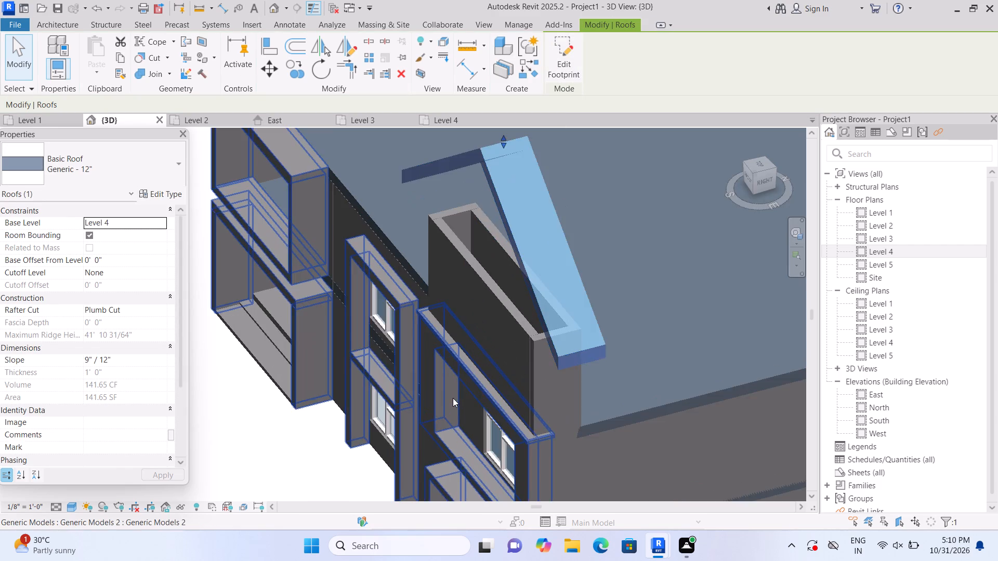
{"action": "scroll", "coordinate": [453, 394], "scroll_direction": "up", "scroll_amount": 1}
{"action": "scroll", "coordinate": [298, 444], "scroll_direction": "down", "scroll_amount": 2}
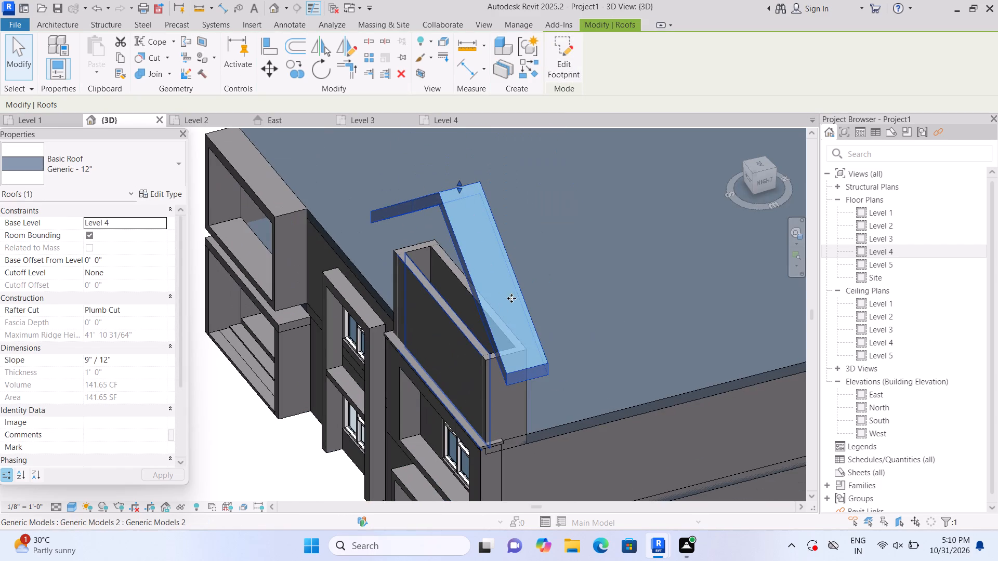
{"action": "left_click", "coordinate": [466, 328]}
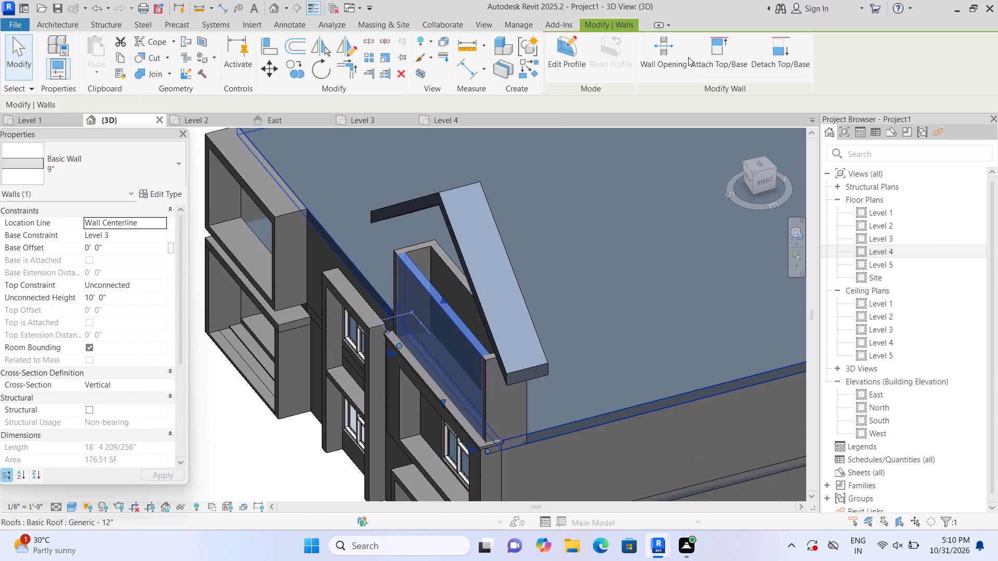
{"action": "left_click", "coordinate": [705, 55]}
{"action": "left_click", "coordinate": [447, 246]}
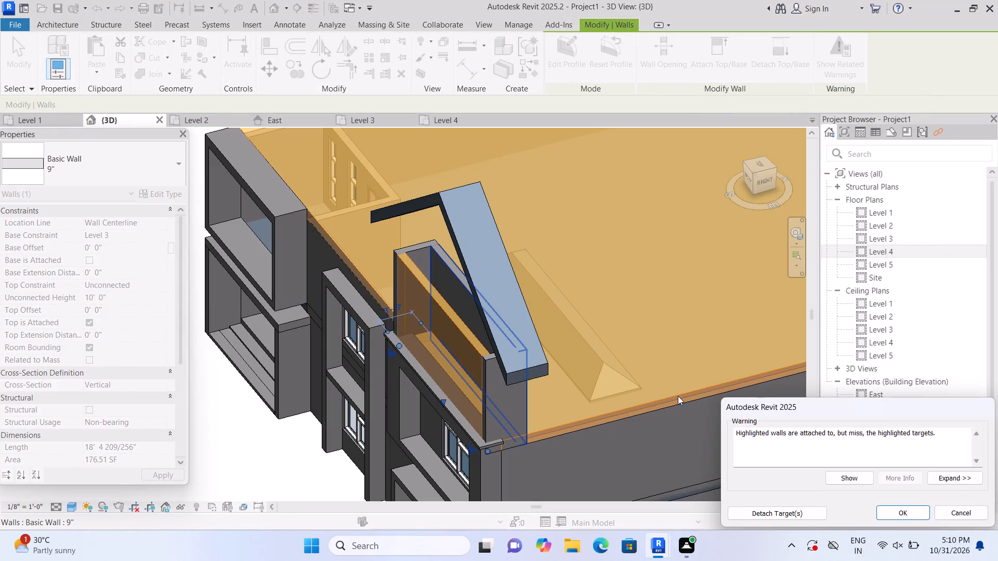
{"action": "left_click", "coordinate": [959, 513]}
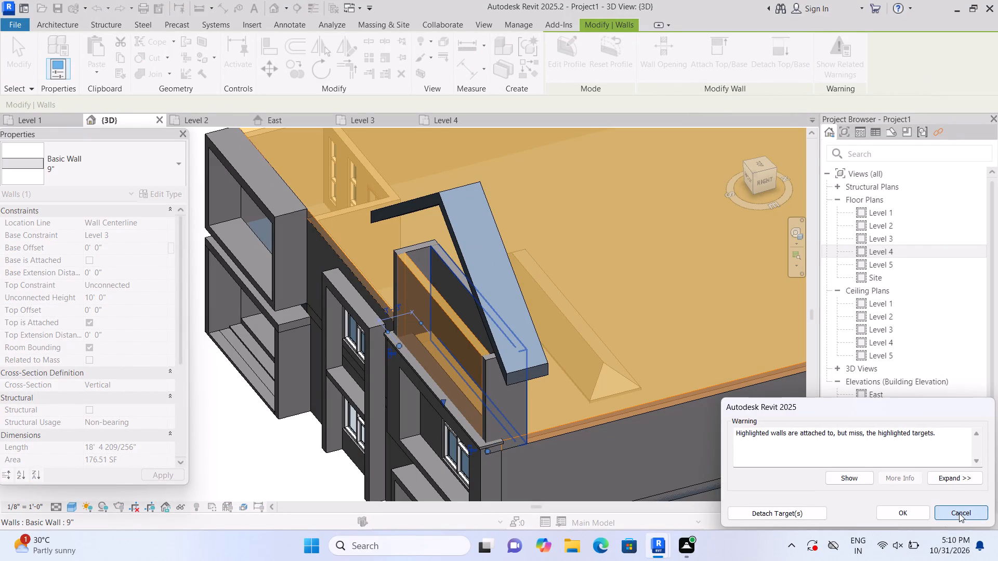
Attach the top of the enclosure's 9" front wall to the new gable roof.
{"action": "left_click", "coordinate": [445, 308]}
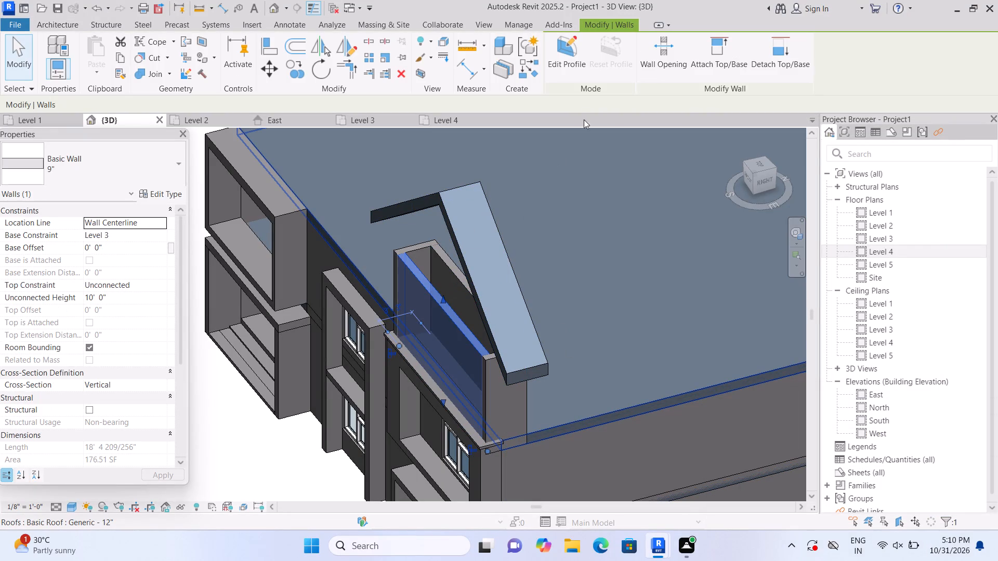
{"action": "left_click", "coordinate": [700, 71]}
{"action": "left_click", "coordinate": [492, 234]}
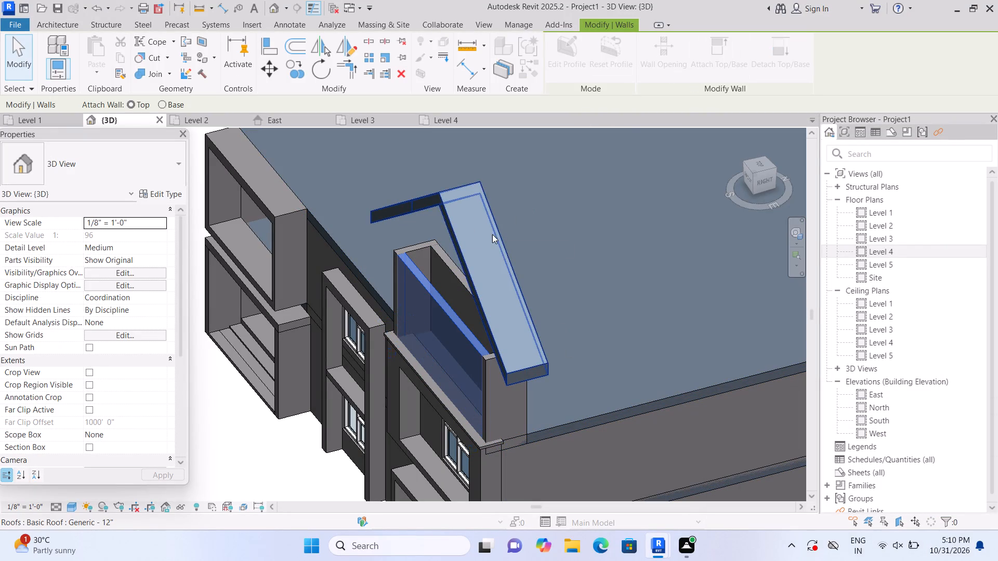
{"action": "left_click", "coordinate": [281, 435]}
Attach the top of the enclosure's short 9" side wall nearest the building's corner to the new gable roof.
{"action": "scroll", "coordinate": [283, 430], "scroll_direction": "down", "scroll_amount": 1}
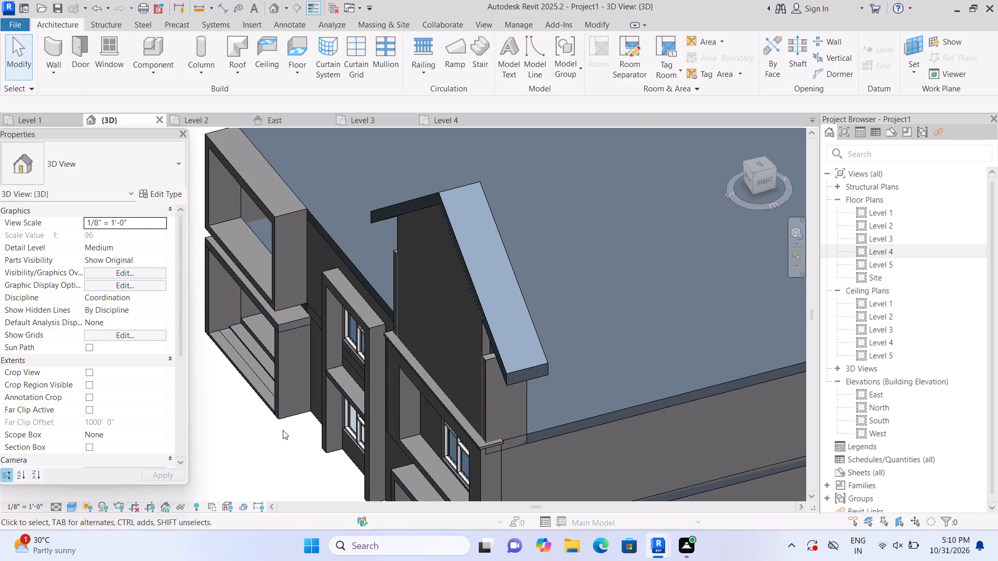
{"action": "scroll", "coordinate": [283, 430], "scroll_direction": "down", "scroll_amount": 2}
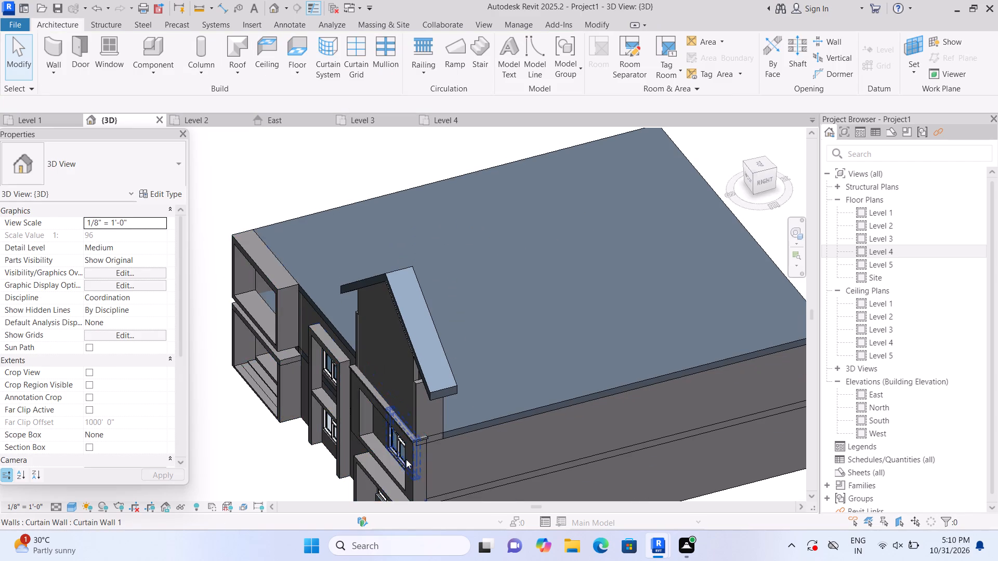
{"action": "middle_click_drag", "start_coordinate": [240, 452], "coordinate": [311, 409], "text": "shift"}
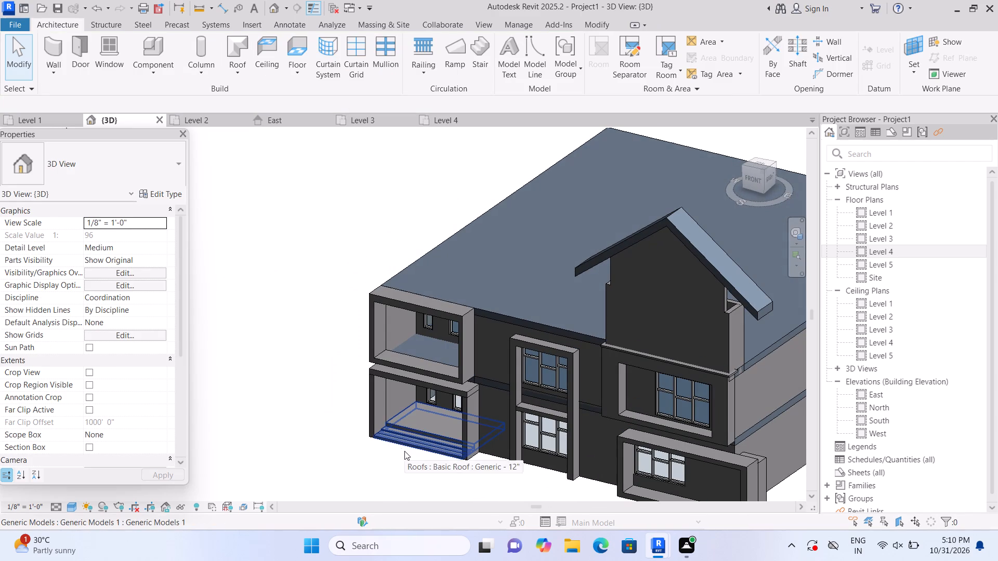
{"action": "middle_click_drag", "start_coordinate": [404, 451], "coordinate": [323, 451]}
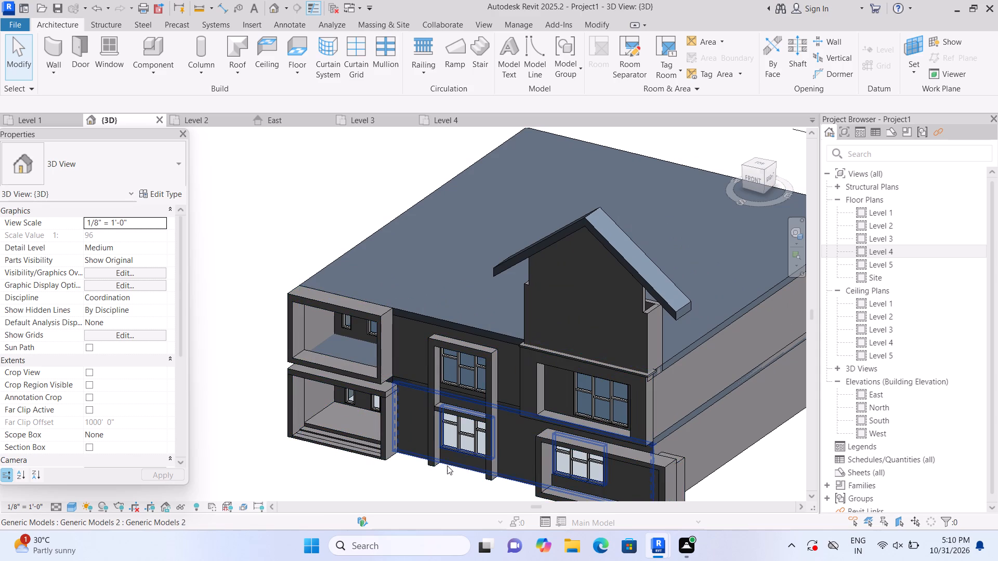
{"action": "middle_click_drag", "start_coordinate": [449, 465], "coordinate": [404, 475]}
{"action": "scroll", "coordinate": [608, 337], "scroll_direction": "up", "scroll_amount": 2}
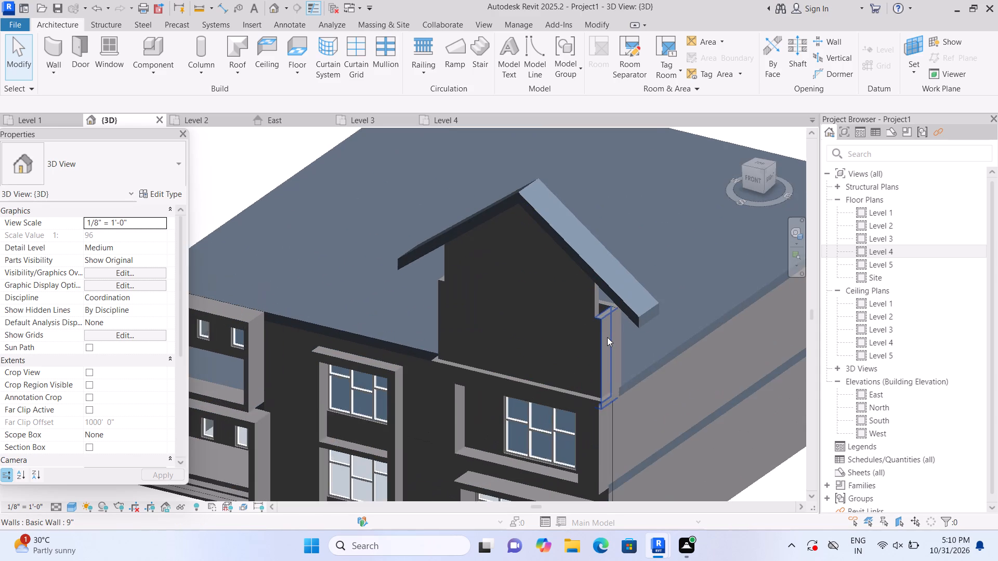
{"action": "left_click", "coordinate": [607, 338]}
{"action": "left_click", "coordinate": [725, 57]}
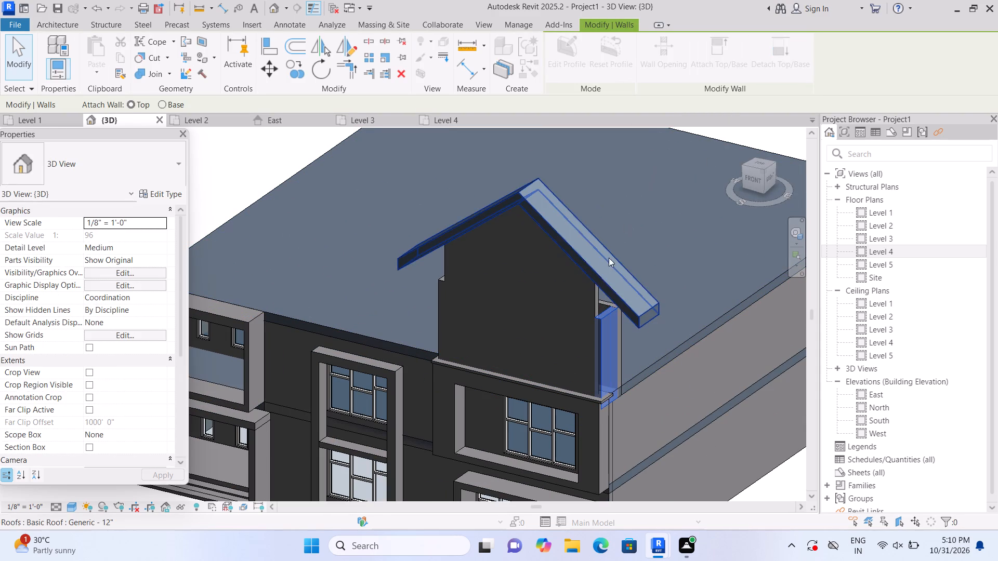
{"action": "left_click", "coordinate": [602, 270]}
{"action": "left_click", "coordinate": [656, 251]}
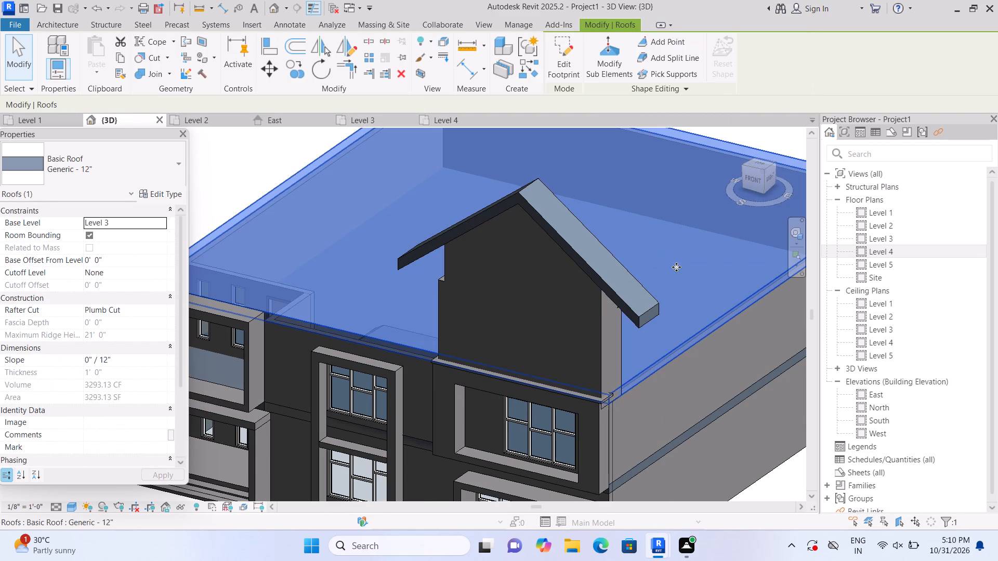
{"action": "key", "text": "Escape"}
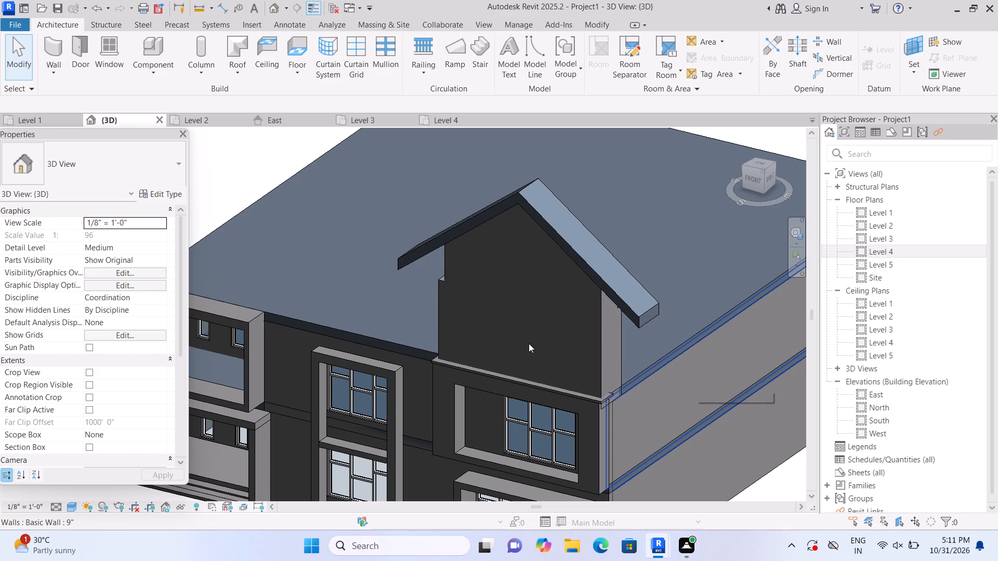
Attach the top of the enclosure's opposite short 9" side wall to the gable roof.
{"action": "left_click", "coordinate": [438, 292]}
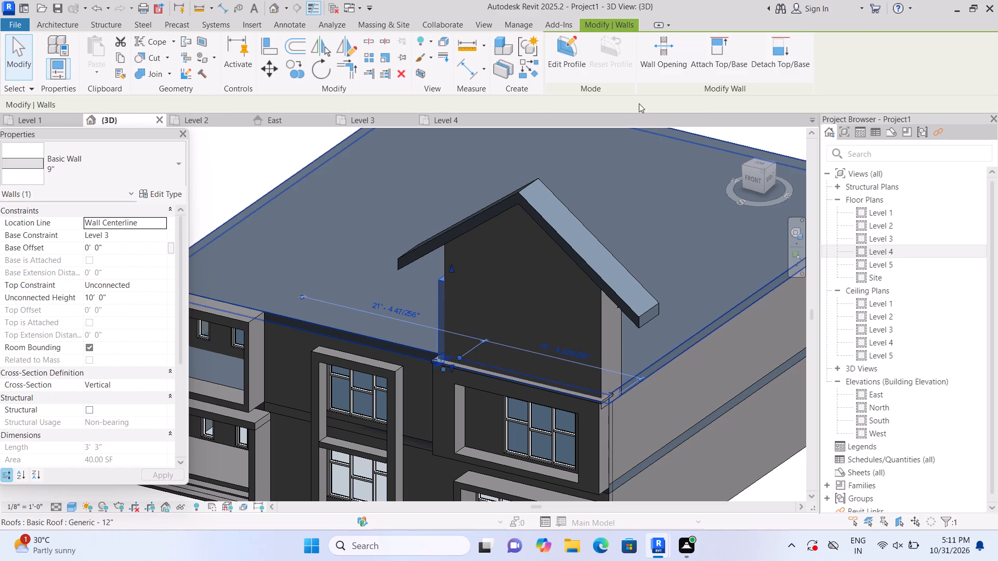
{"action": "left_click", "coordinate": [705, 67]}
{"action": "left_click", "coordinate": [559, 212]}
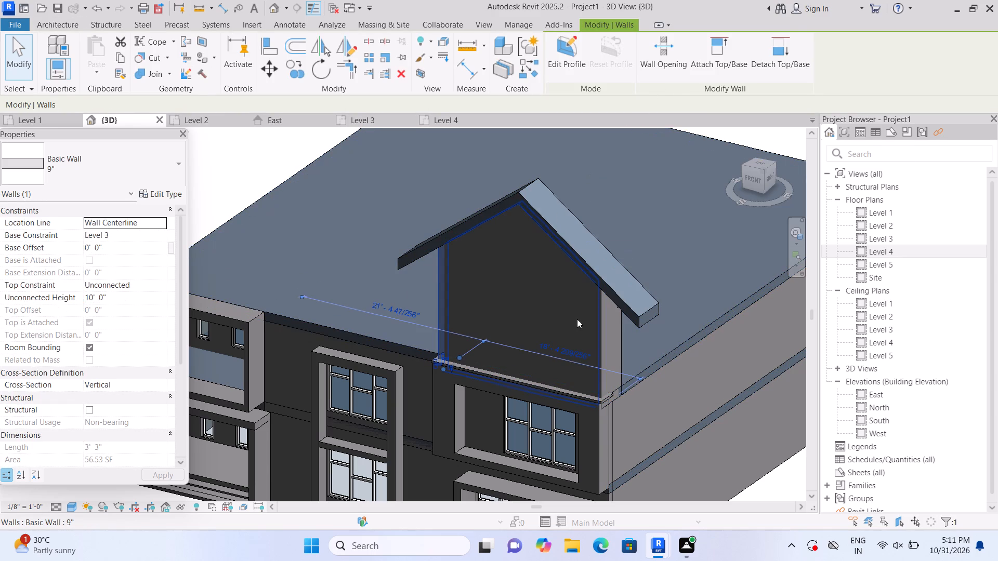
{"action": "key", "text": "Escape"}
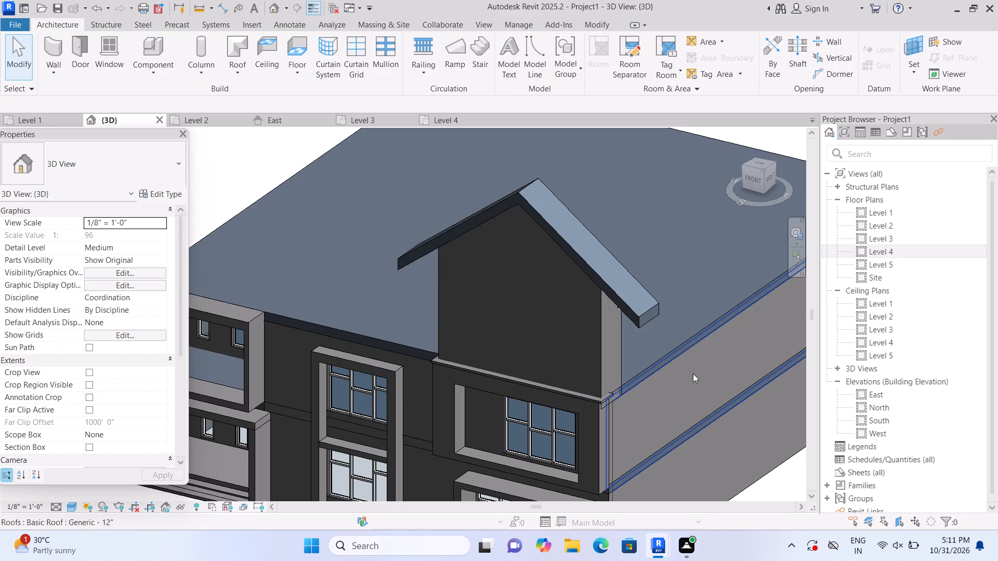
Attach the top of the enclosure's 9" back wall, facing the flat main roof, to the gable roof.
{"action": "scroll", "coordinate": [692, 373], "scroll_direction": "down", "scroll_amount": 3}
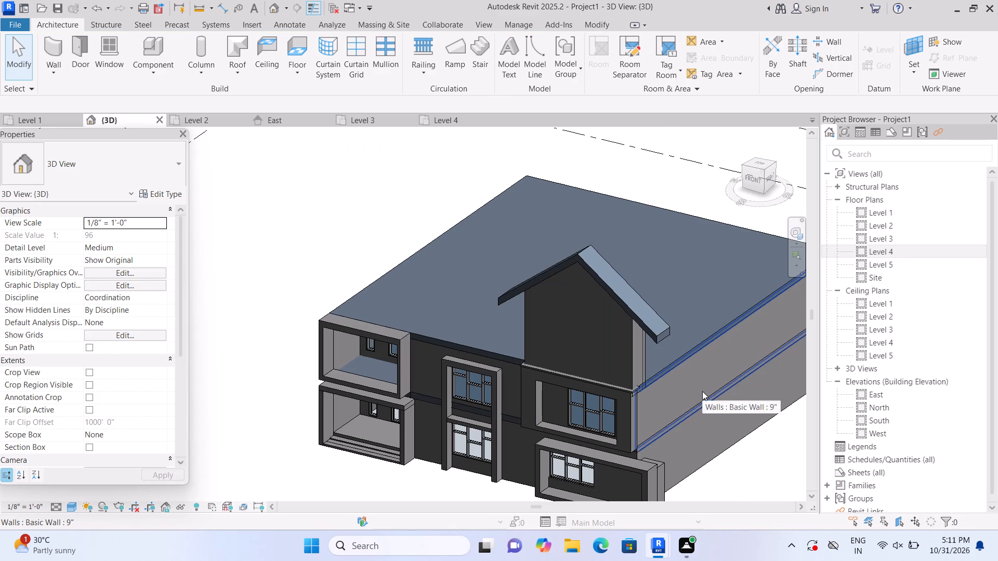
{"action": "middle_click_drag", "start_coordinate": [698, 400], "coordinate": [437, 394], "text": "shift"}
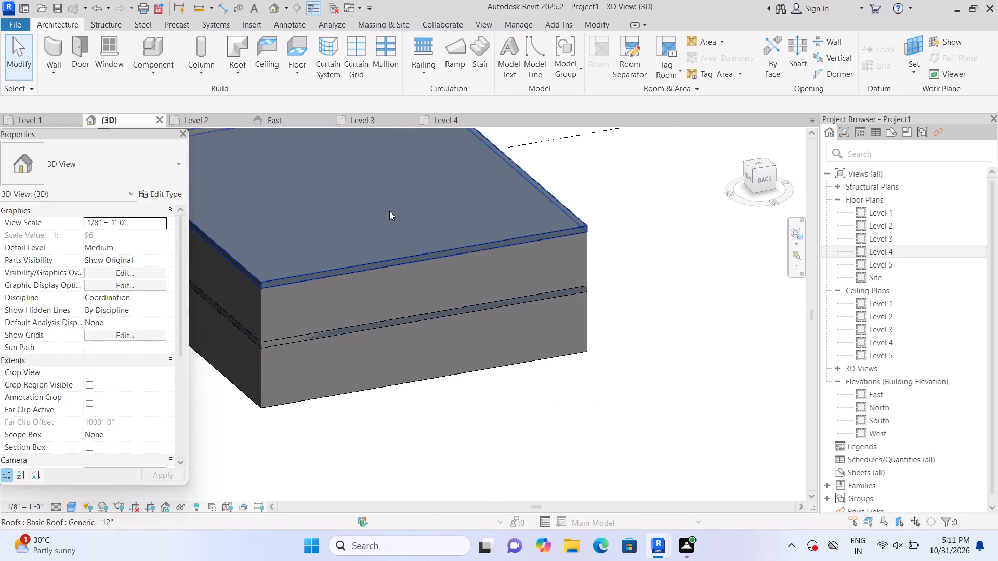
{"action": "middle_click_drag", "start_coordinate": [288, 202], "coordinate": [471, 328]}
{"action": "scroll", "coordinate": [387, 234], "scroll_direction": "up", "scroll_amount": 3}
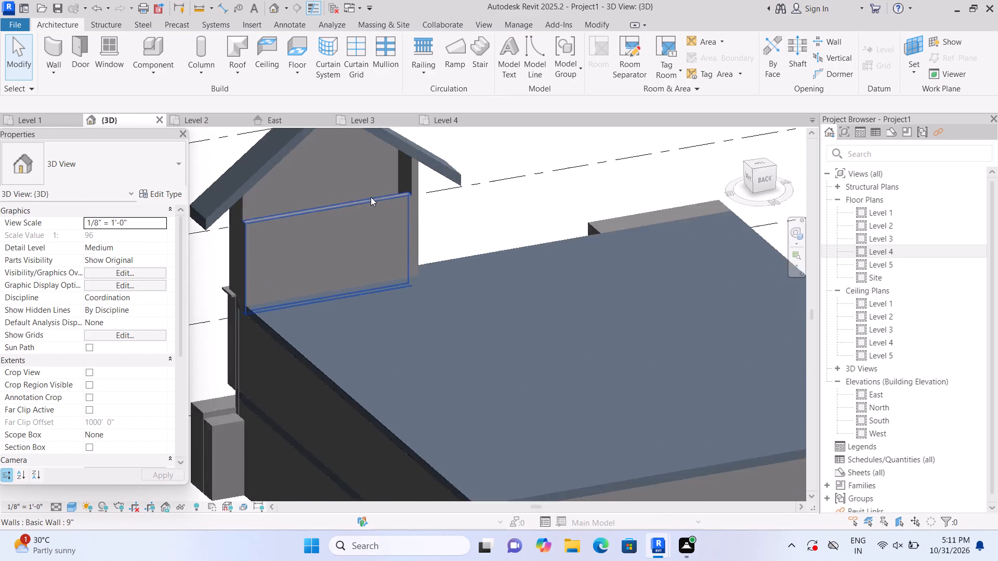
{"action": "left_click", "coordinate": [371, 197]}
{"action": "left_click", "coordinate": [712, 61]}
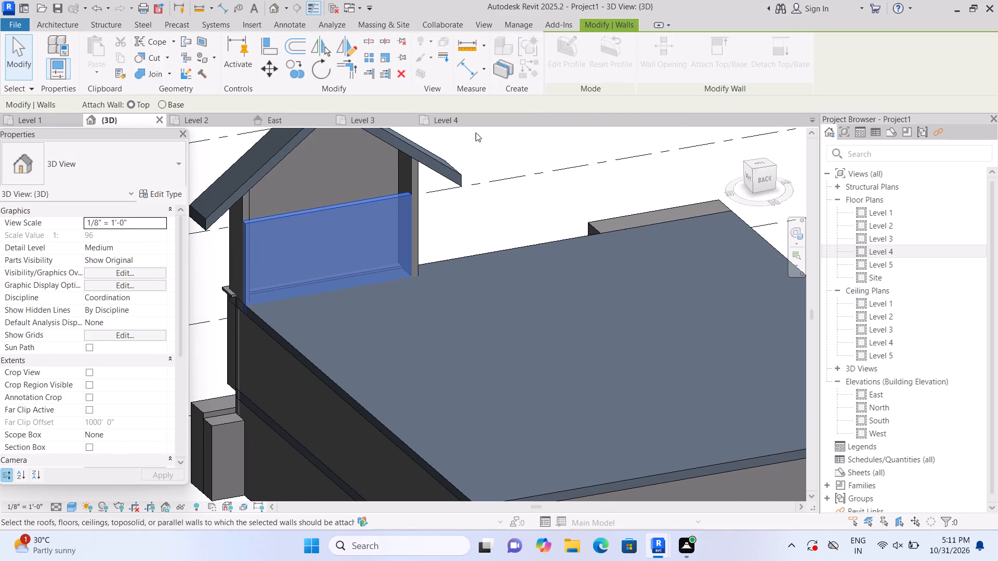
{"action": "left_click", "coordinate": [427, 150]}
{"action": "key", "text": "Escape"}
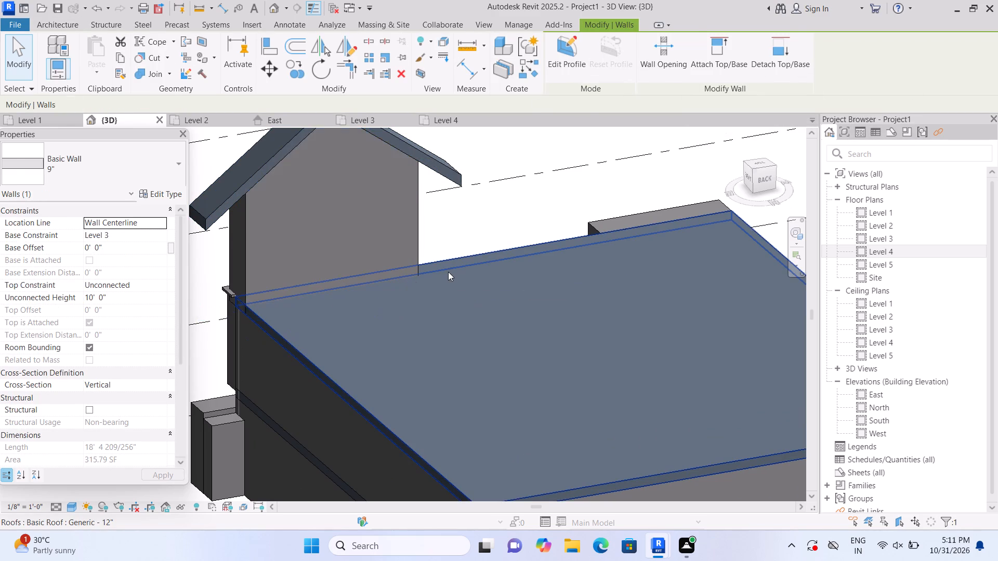
Examine the gable roof and its attached walls in 3D from the back and front of the building.
{"action": "scroll", "coordinate": [448, 272], "scroll_direction": "down", "scroll_amount": 4}
{"action": "middle_click_drag", "start_coordinate": [161, 385], "coordinate": [175, 411], "text": "shift"}
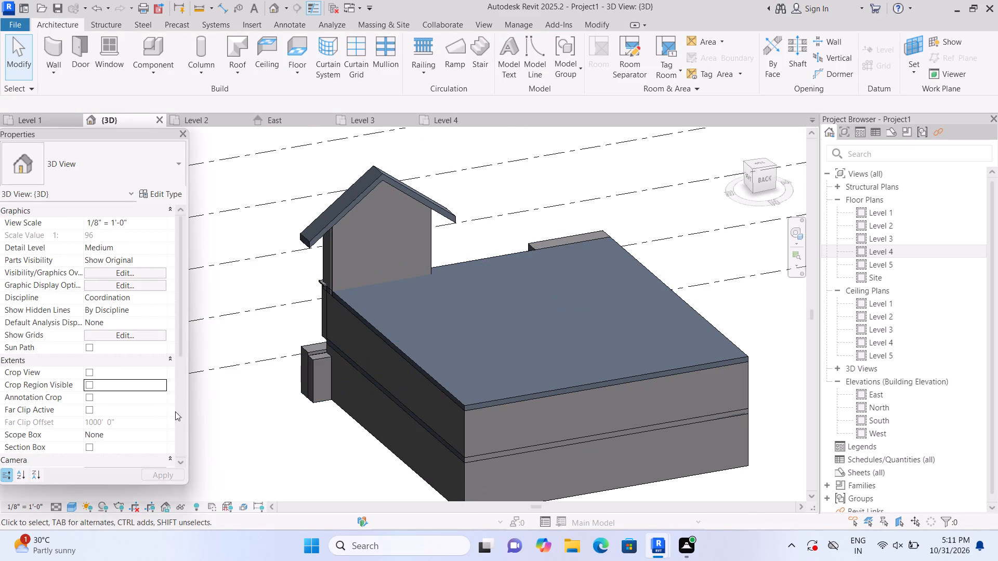
{"action": "middle_click_drag", "start_coordinate": [175, 411], "coordinate": [199, 438], "text": "shift"}
{"action": "middle_click_drag", "start_coordinate": [244, 428], "coordinate": [549, 434], "text": "shift"}
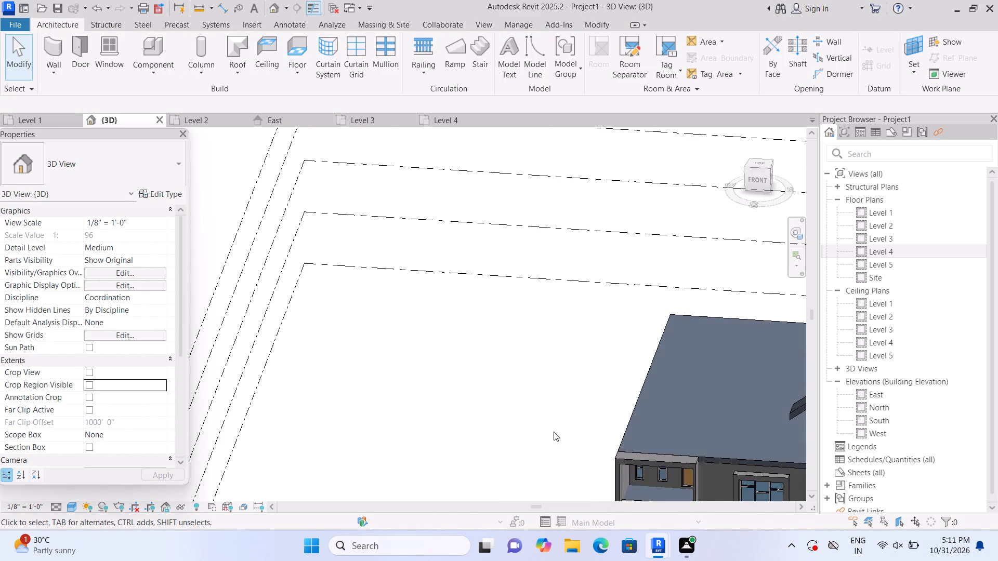
{"action": "scroll", "coordinate": [554, 432], "scroll_direction": "up", "scroll_amount": 1}
{"action": "middle_click_drag", "start_coordinate": [533, 421], "coordinate": [362, 320]}
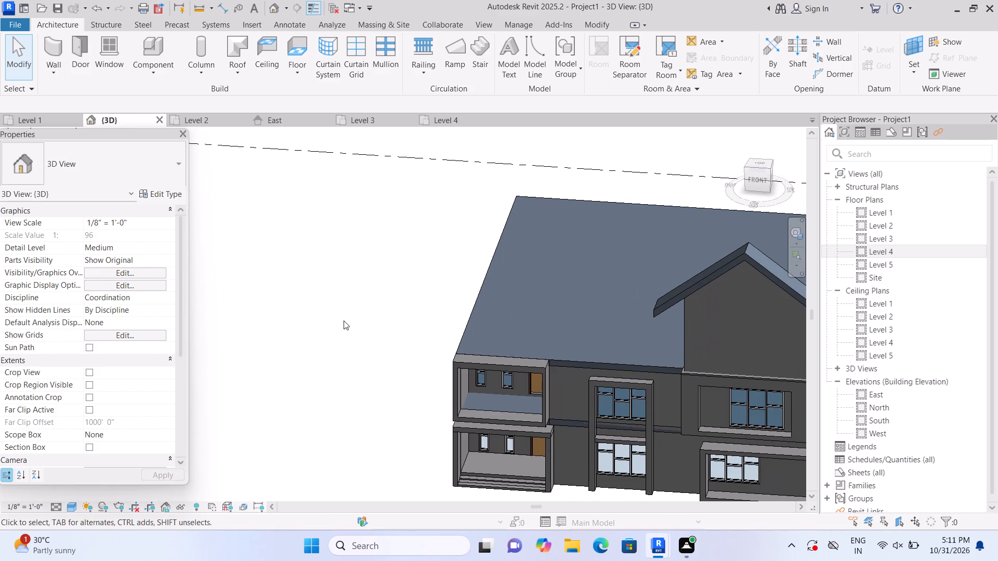
{"action": "scroll", "coordinate": [342, 327], "scroll_direction": "down", "scroll_amount": 2}
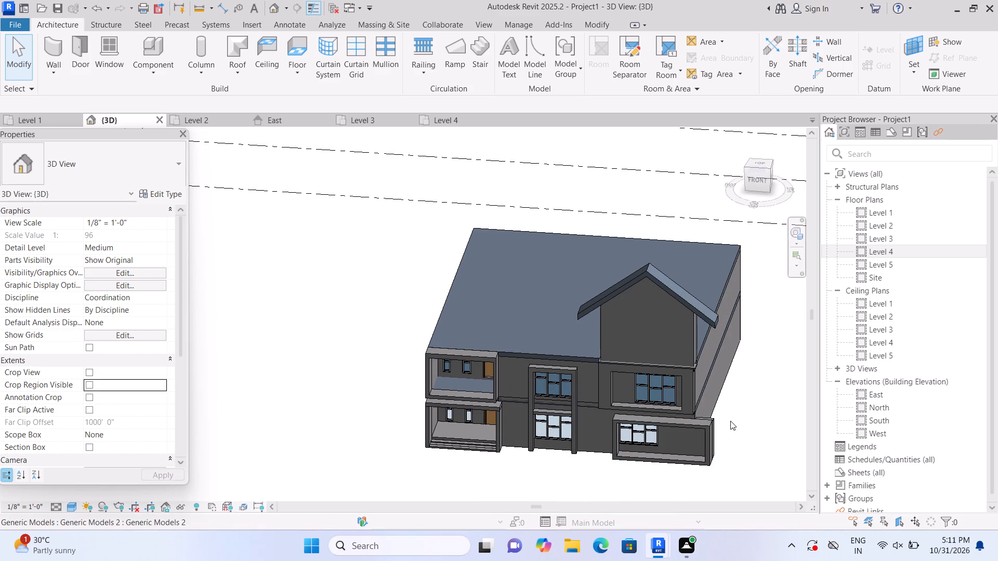
{"action": "middle_click_drag", "start_coordinate": [730, 420], "coordinate": [687, 432], "text": "shift"}
{"action": "scroll", "coordinate": [637, 445], "scroll_direction": "up", "scroll_amount": 1}
{"action": "middle_click_drag", "start_coordinate": [638, 445], "coordinate": [650, 373]}
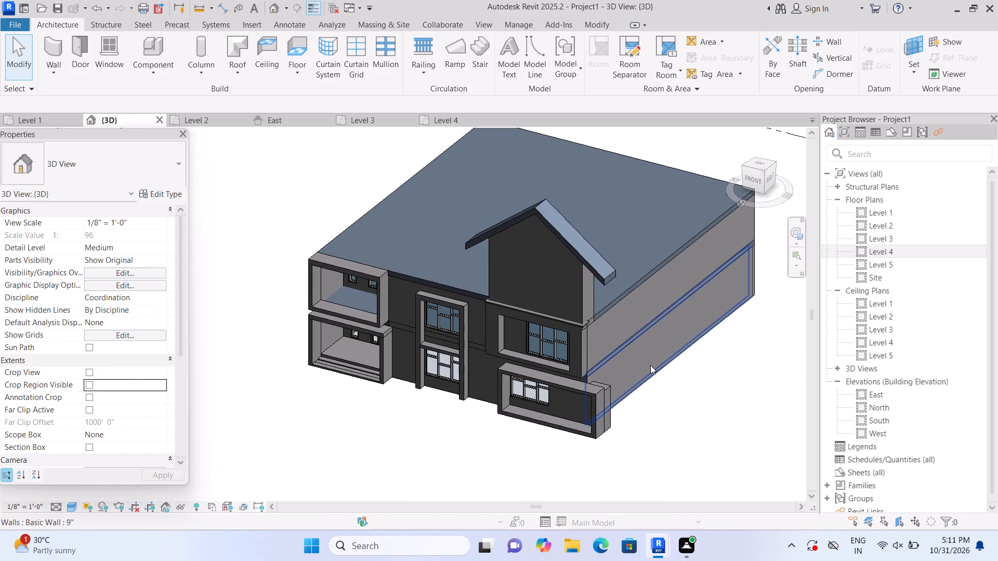
{"action": "scroll", "coordinate": [597, 280], "scroll_direction": "up", "scroll_amount": 1}
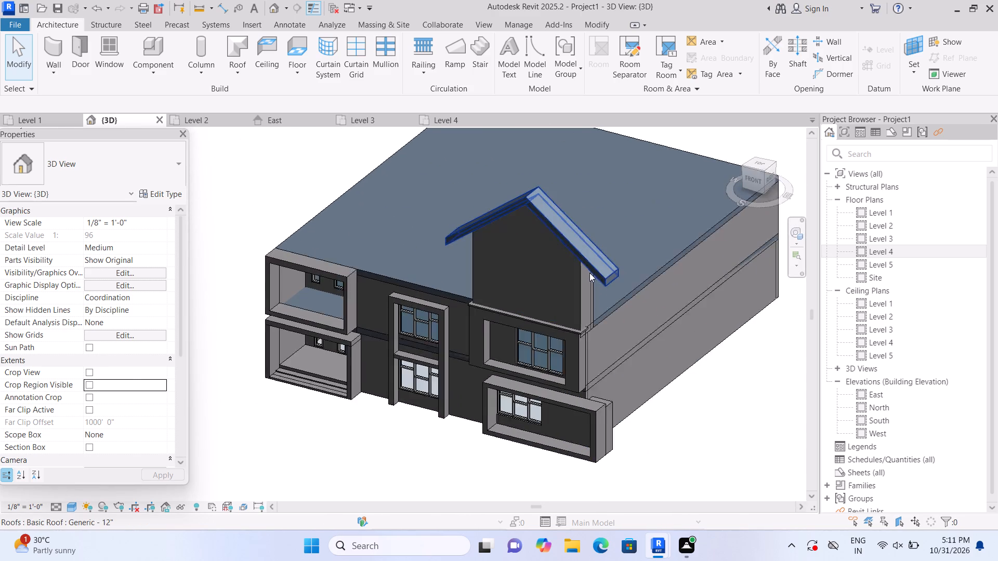
{"action": "scroll", "coordinate": [587, 269], "scroll_direction": "up", "scroll_amount": 2}
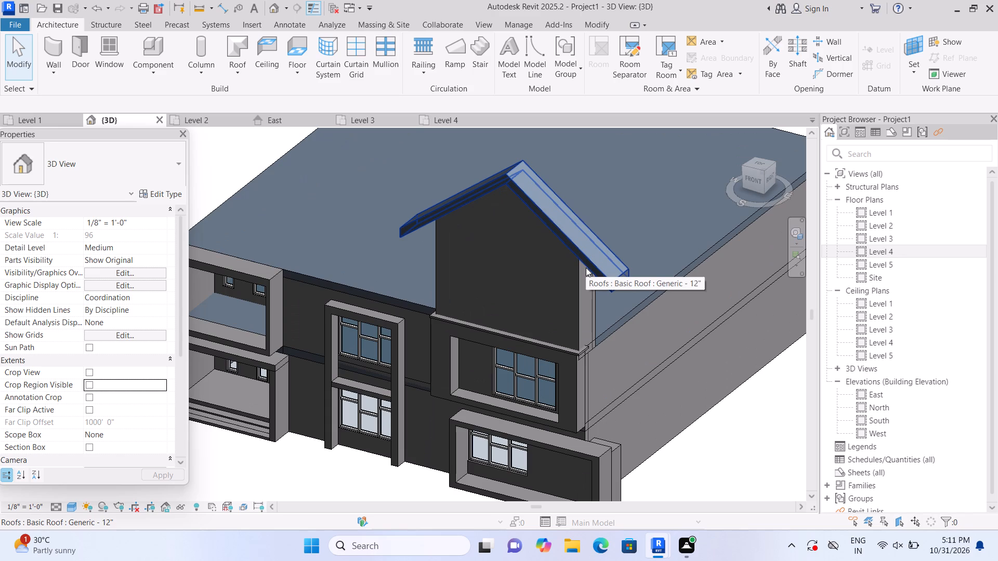
Delete the gable roof over the front wall enclosure.
{"action": "left_click", "coordinate": [586, 268]}
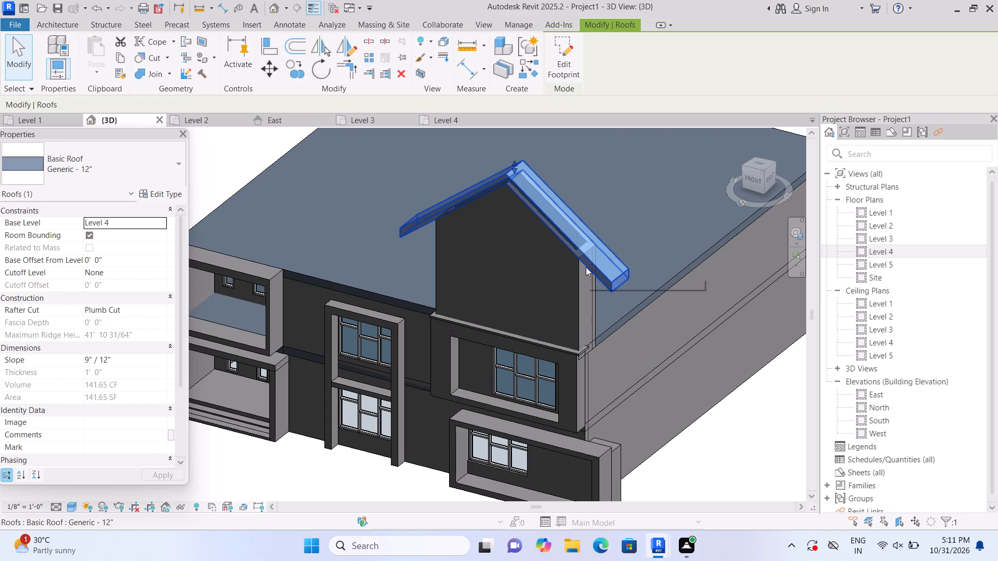
{"action": "key", "text": "Delete"}
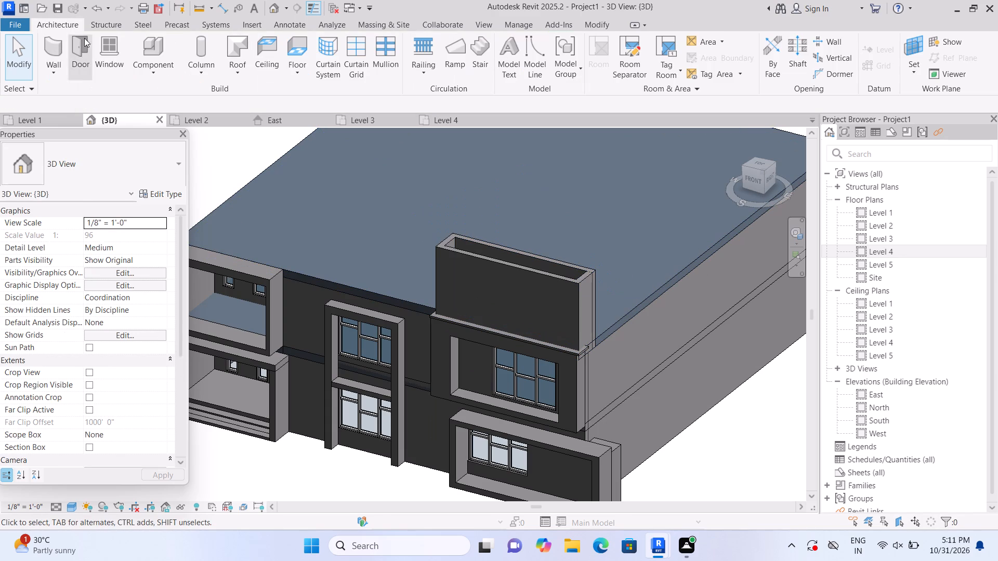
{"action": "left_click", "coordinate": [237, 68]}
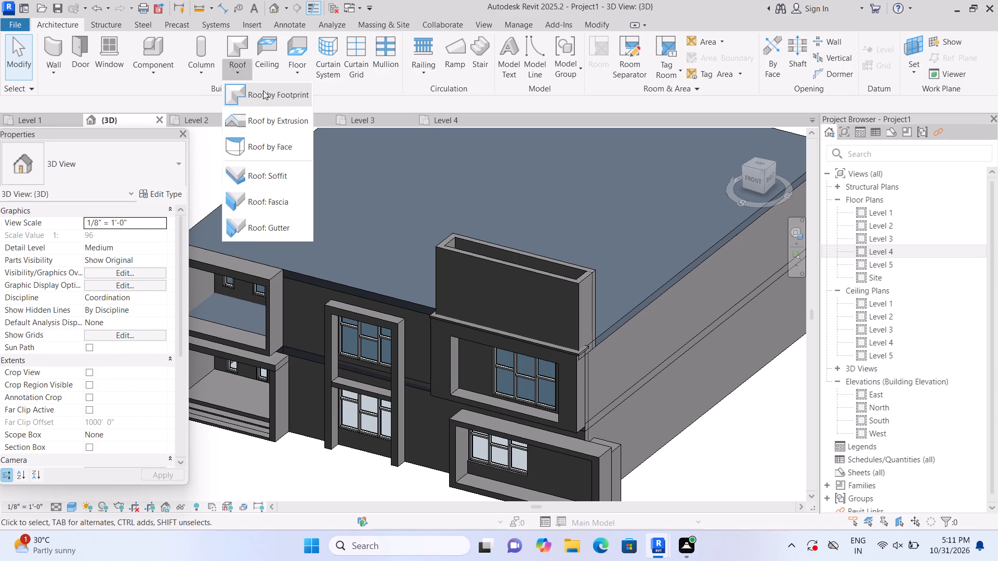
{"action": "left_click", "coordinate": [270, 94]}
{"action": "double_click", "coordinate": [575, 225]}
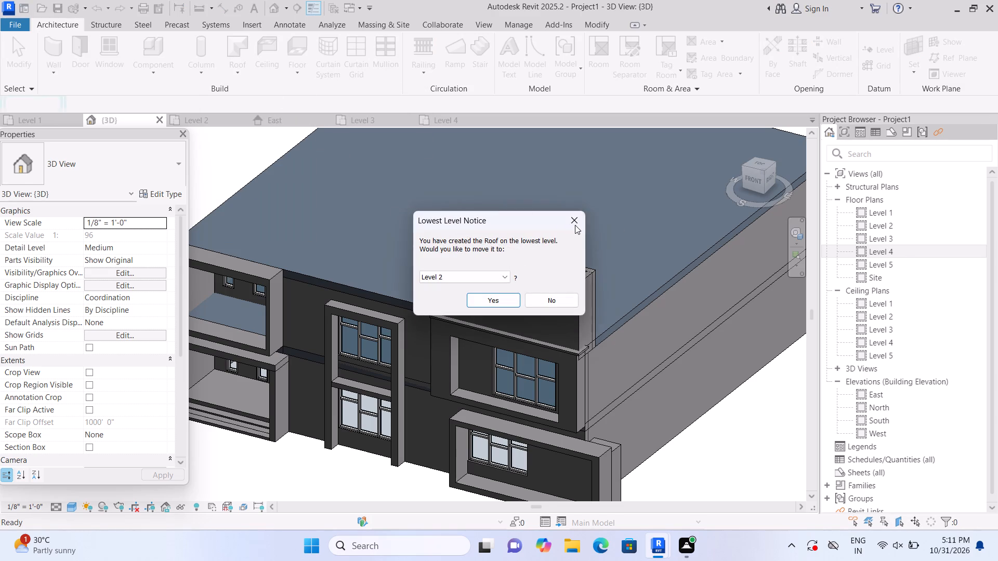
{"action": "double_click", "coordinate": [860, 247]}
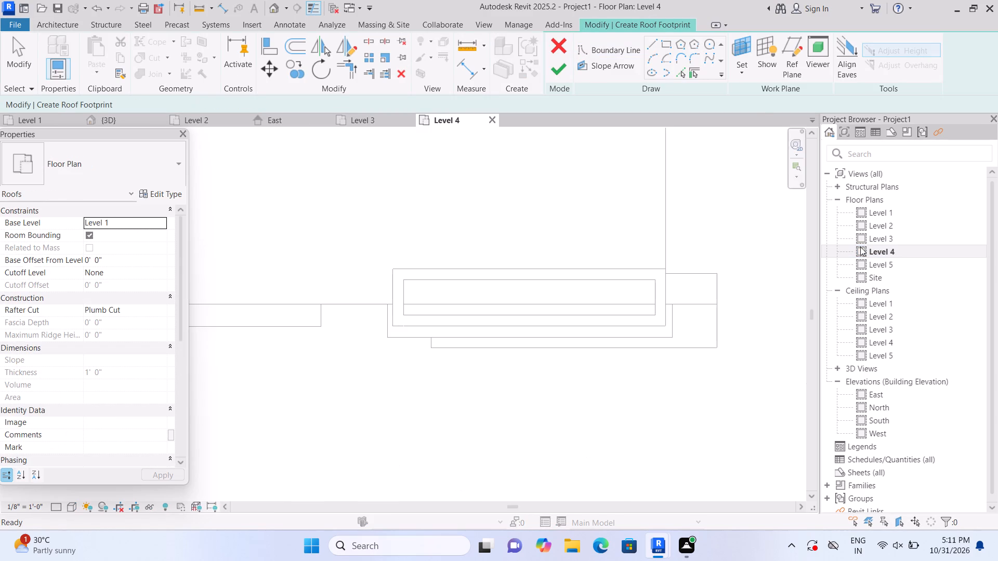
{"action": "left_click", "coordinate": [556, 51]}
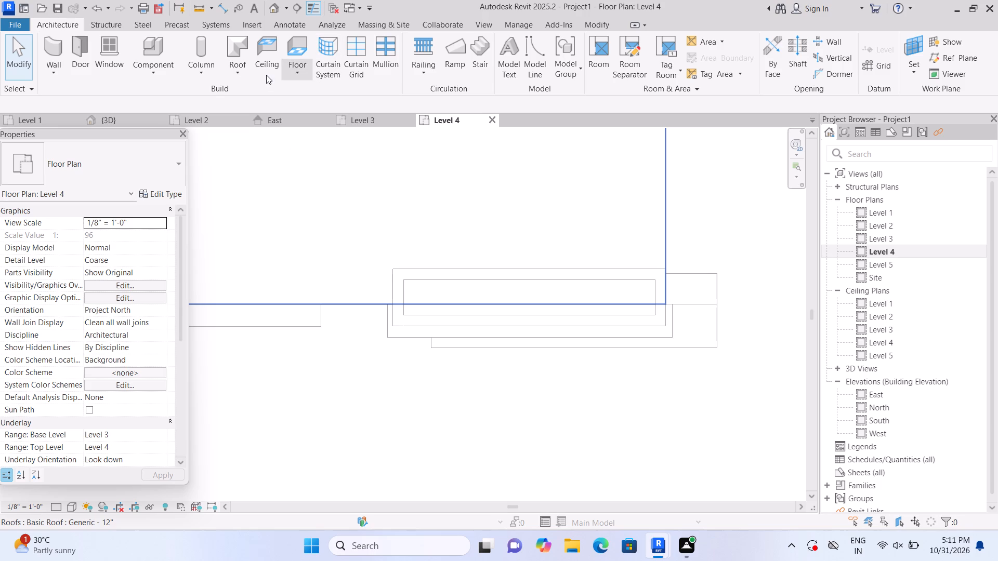
Create a footprint roof on Level 4 over the enclosure from a rectangle about 23'-9" by 4'-0", all edges sloped 9"/12", and show it in 3D.
{"action": "left_click", "coordinate": [239, 71]}
{"action": "left_click", "coordinate": [252, 97]}
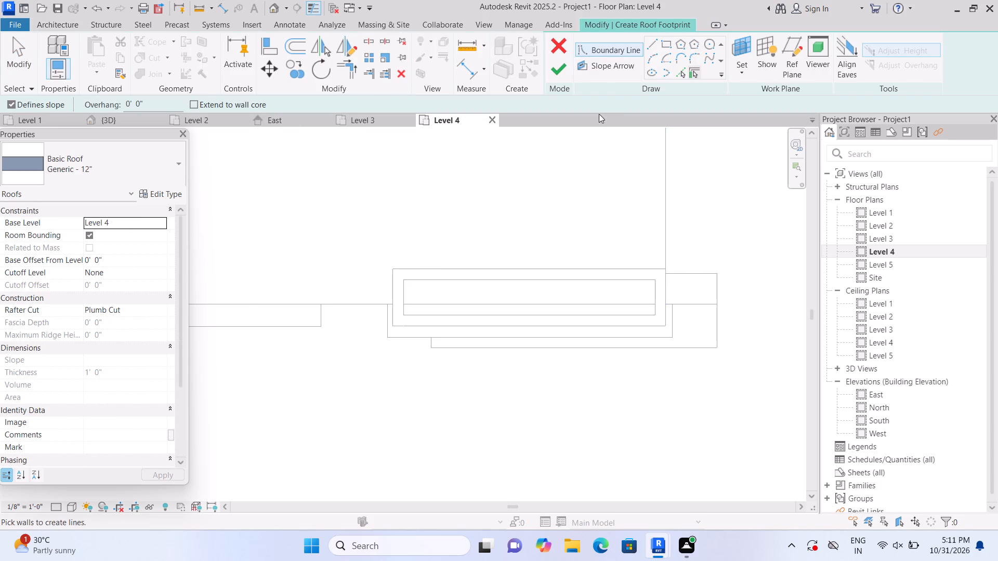
{"action": "left_click", "coordinate": [668, 42]}
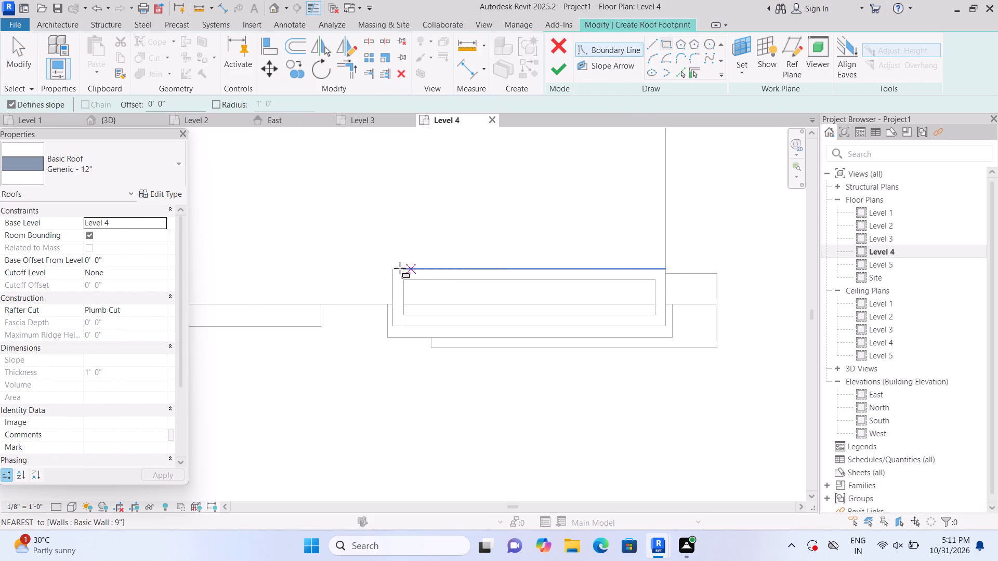
{"action": "left_click", "coordinate": [360, 264]}
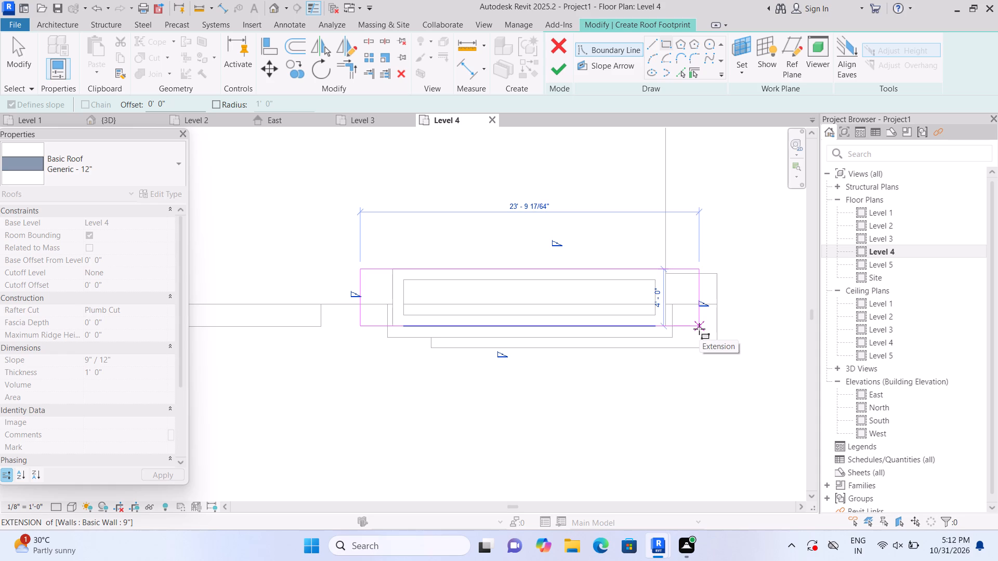
{"action": "left_click", "coordinate": [699, 329]}
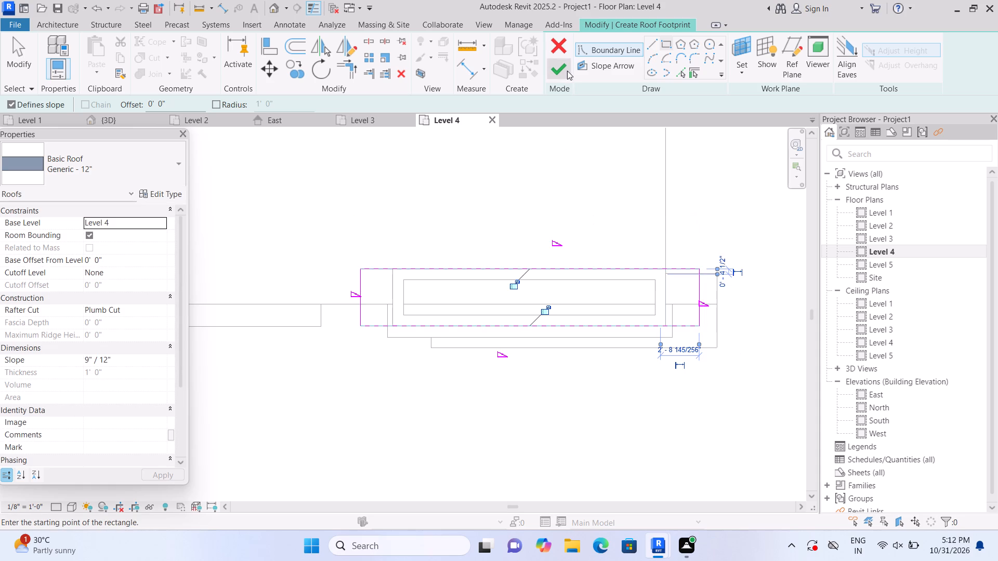
{"action": "left_click", "coordinate": [567, 71]}
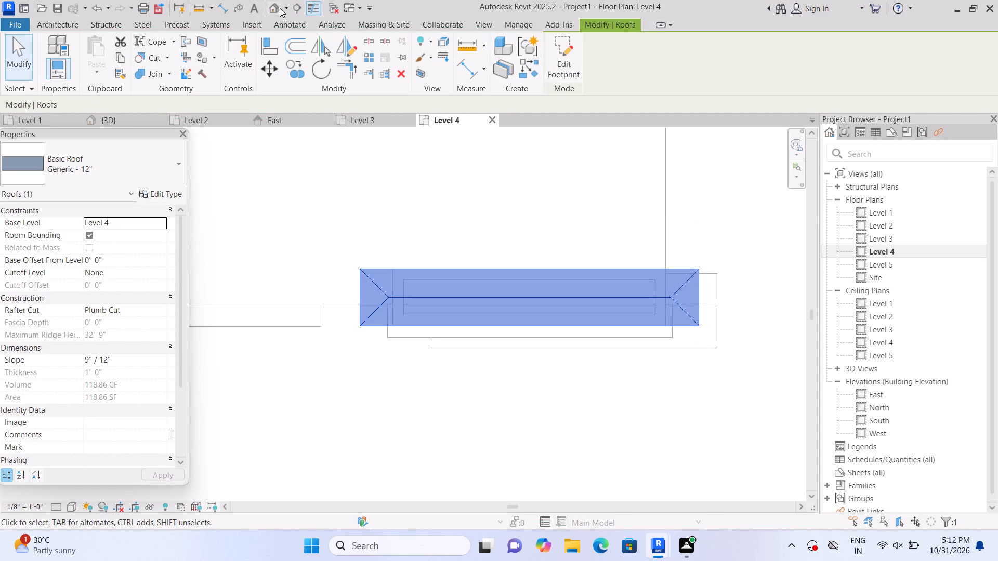
{"action": "left_click", "coordinate": [275, 7]}
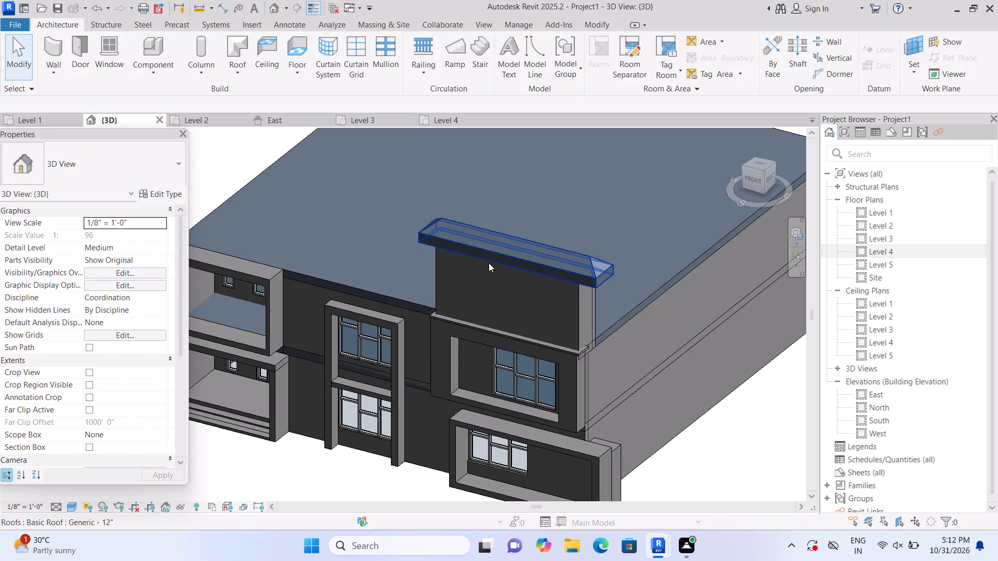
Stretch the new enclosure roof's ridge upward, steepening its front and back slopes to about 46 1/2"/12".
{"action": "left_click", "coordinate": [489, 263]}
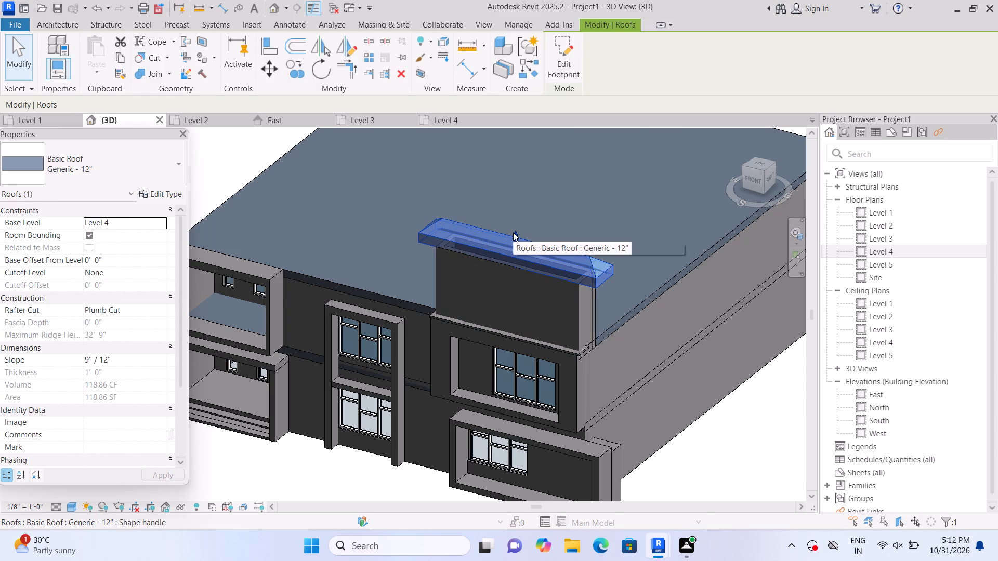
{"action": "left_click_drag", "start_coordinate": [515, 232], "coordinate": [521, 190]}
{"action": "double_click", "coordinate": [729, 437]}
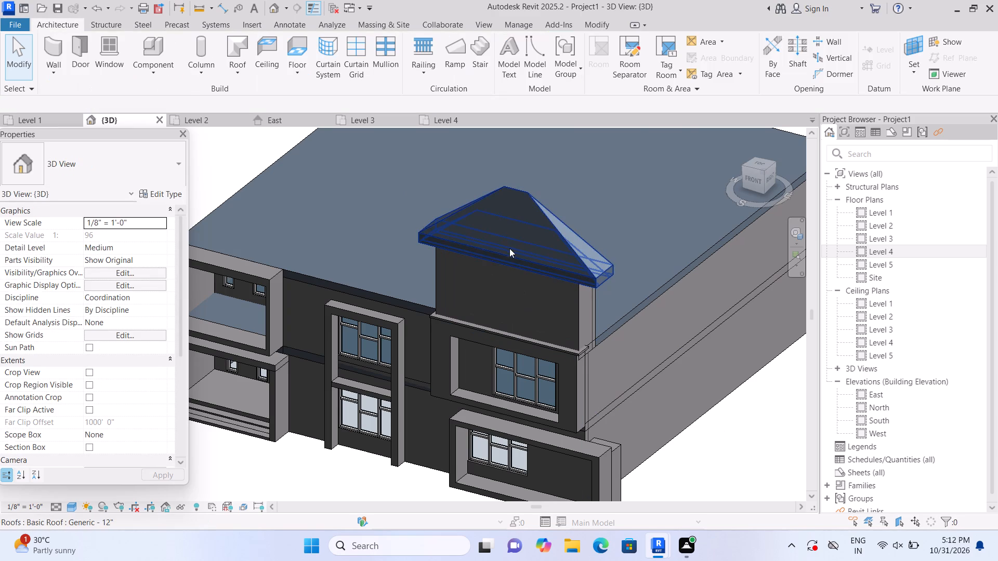
Edit the enclosure roof's footprint so its long front and back edges no longer define slope, leaving a front-facing gable.
{"action": "double_click", "coordinate": [509, 243]}
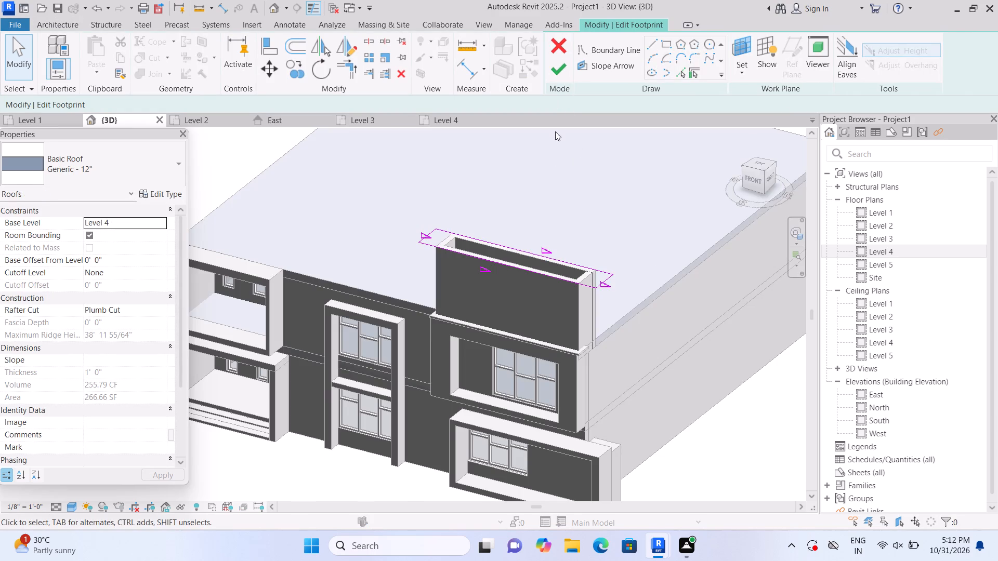
{"action": "left_click", "coordinate": [534, 254]}
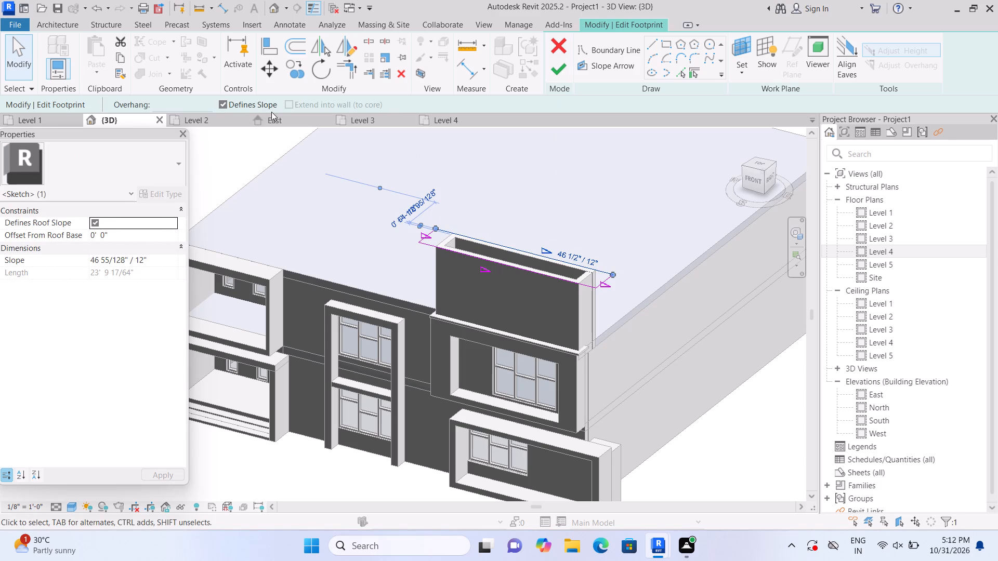
{"action": "left_click", "coordinate": [222, 103]}
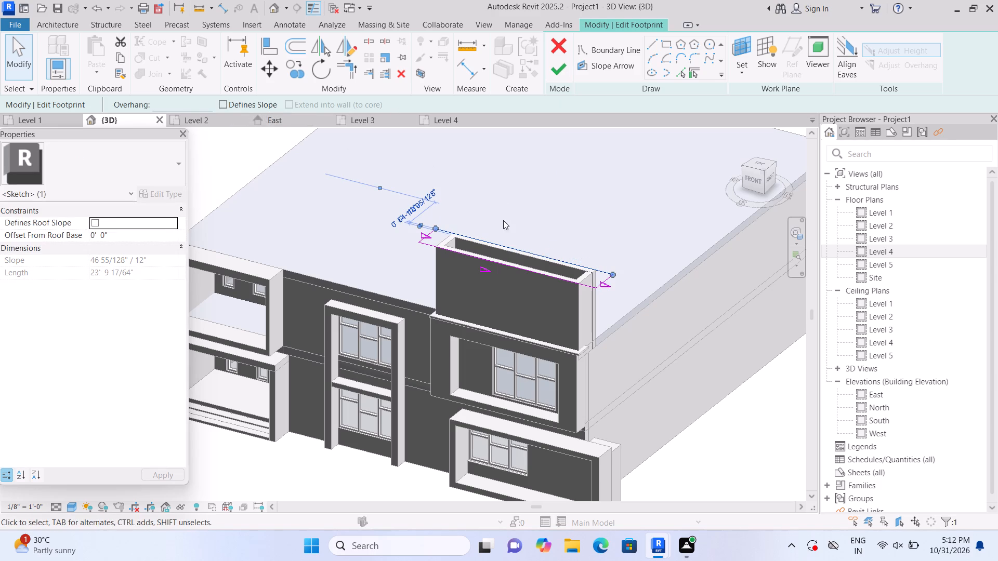
{"action": "left_click", "coordinate": [503, 265]}
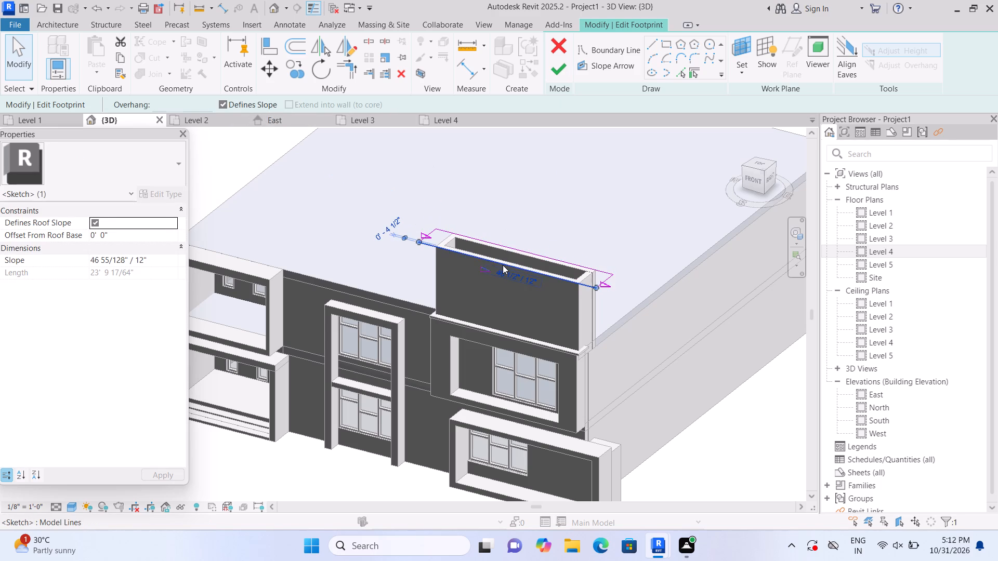
{"action": "left_click", "coordinate": [221, 105]}
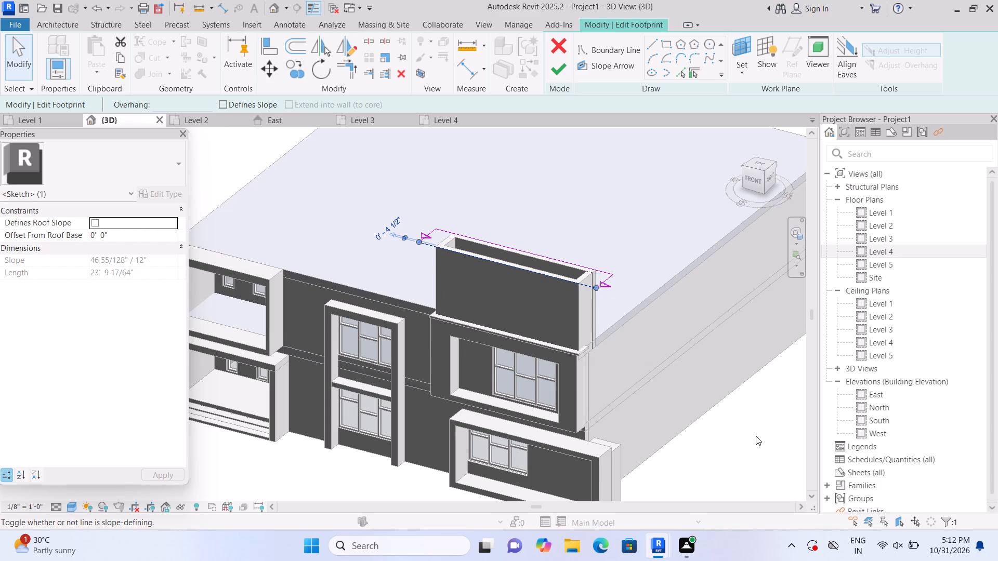
{"action": "left_click", "coordinate": [554, 78]}
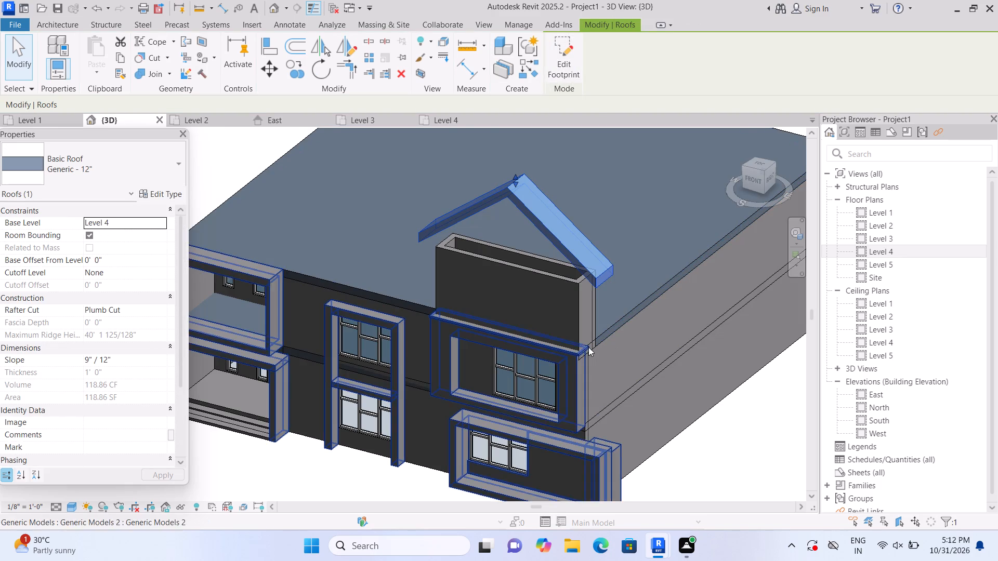
{"action": "left_click", "coordinate": [693, 461]}
Attach the top of the enclosure's 9" front wall to the new gable roof.
{"action": "left_click", "coordinate": [543, 290]}
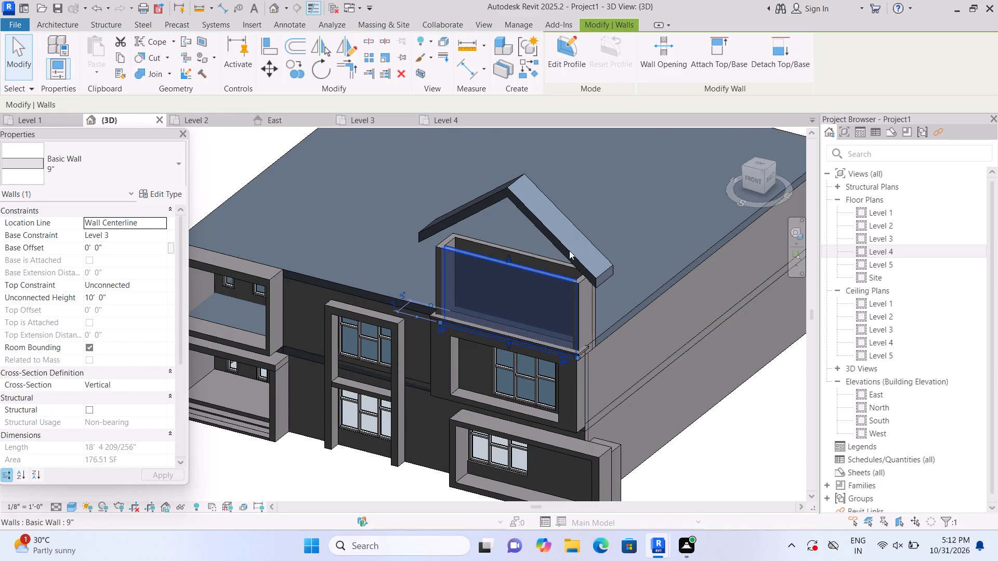
{"action": "left_click", "coordinate": [700, 65]}
{"action": "left_click", "coordinate": [550, 210]}
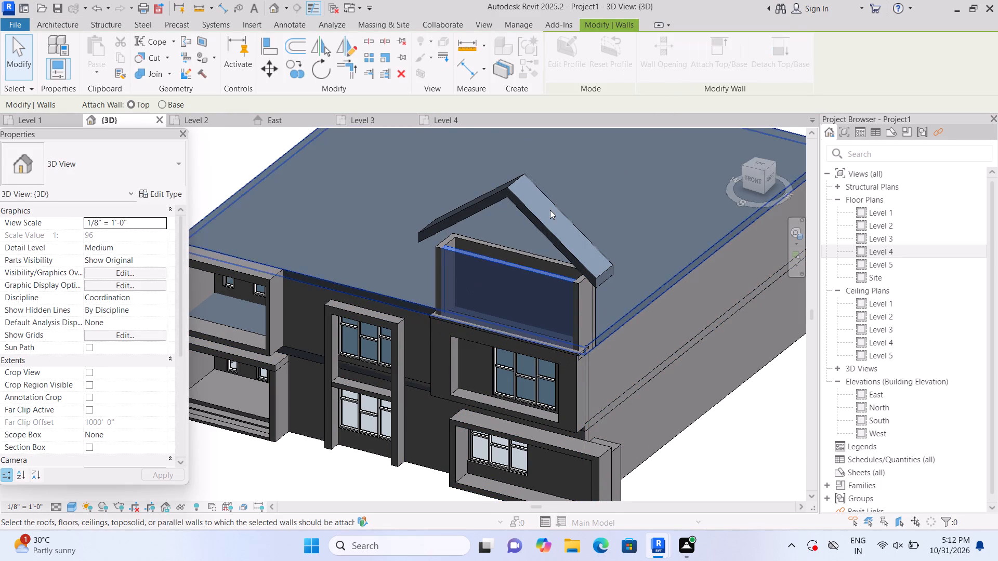
{"action": "double_click", "coordinate": [687, 430]}
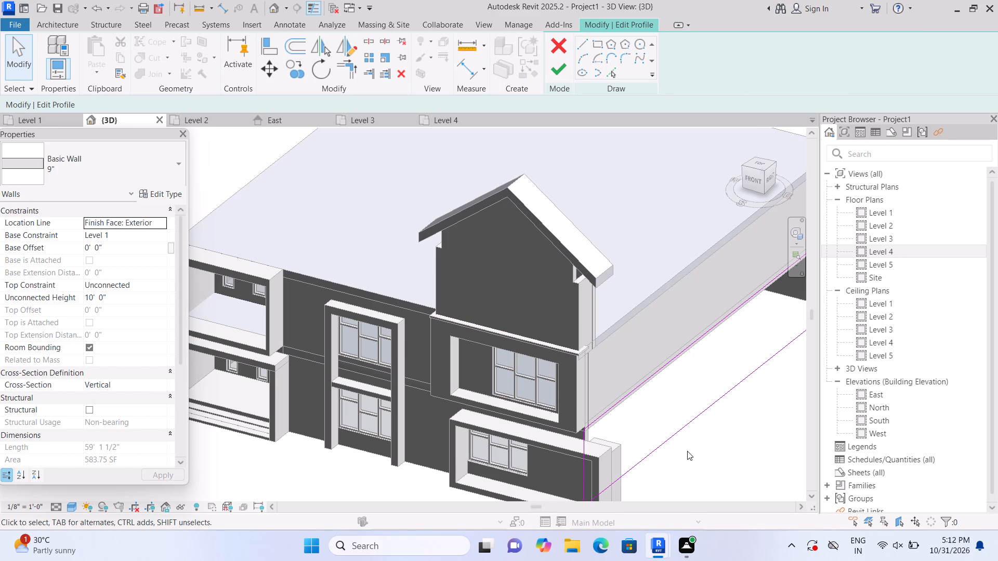
{"action": "left_click", "coordinate": [564, 71]}
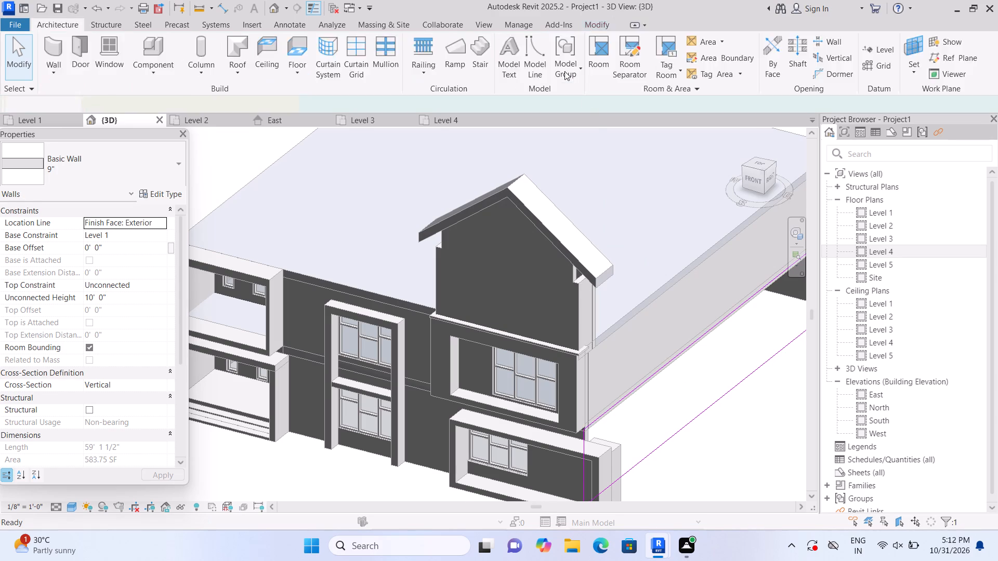
Attach the tops of the enclosure's two short 9" side walls to the gable roof.
{"action": "left_click", "coordinate": [587, 299]}
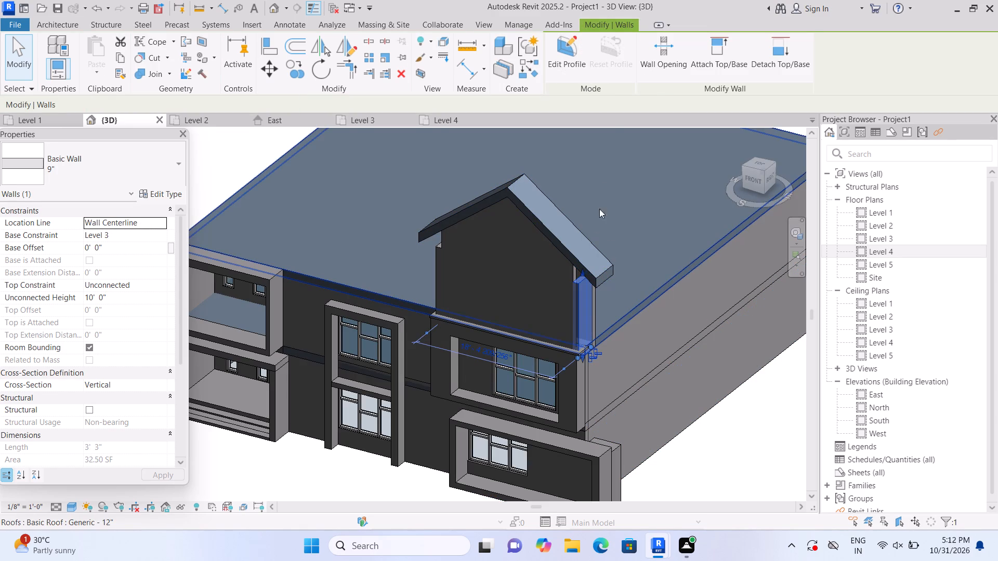
{"action": "left_click", "coordinate": [711, 59]}
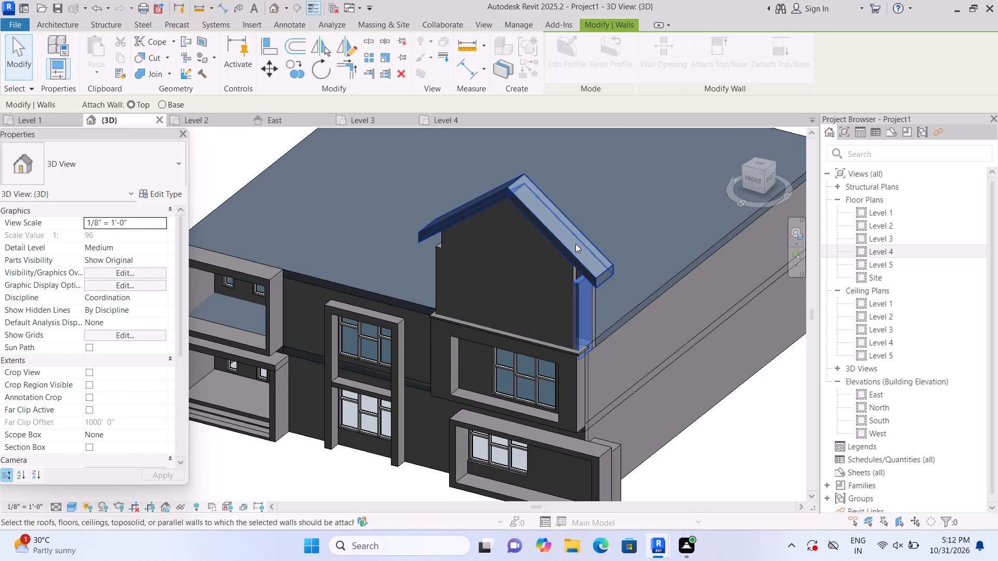
{"action": "left_click", "coordinate": [575, 244]}
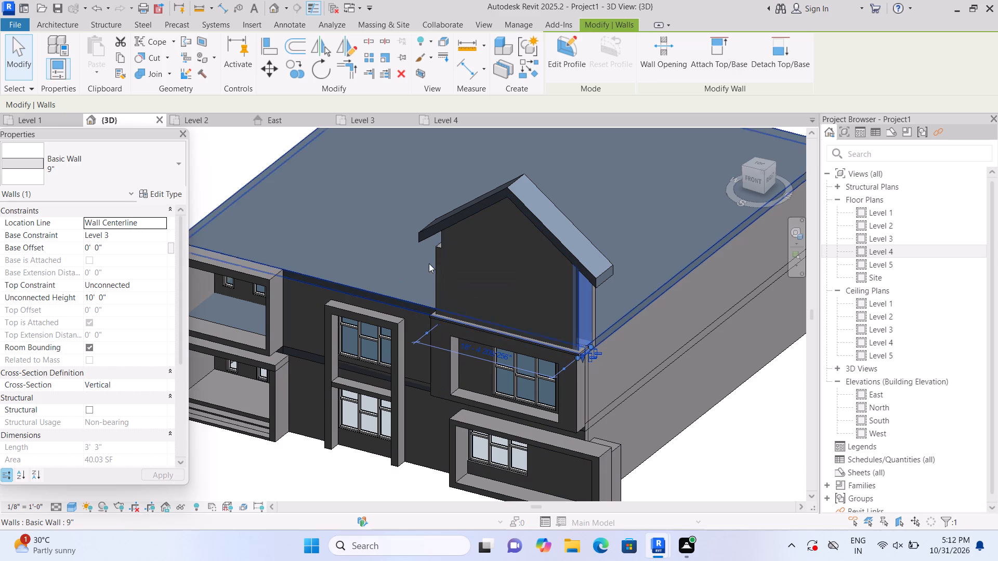
{"action": "left_click", "coordinate": [436, 265]}
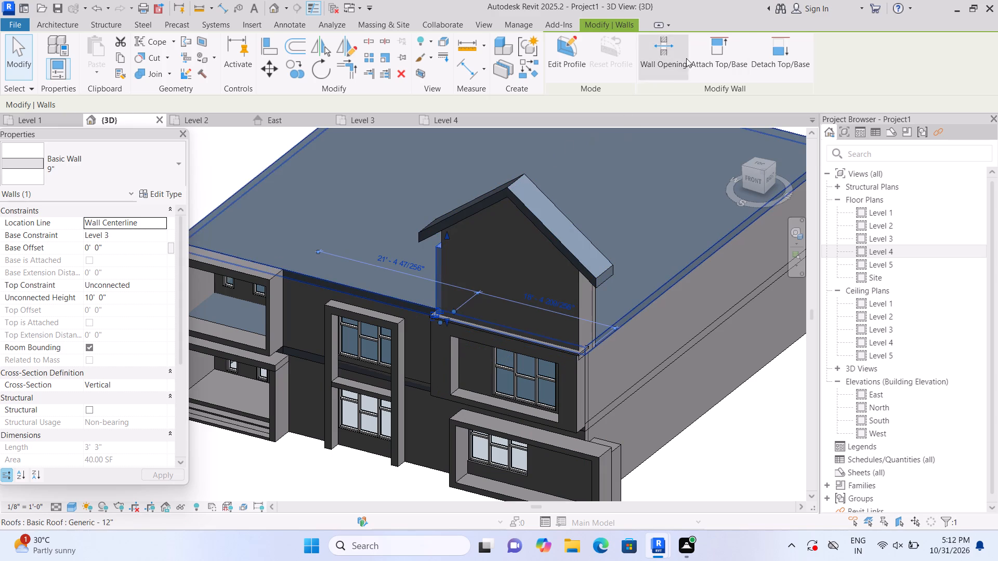
{"action": "left_click", "coordinate": [704, 54]}
{"action": "left_click", "coordinate": [512, 201]}
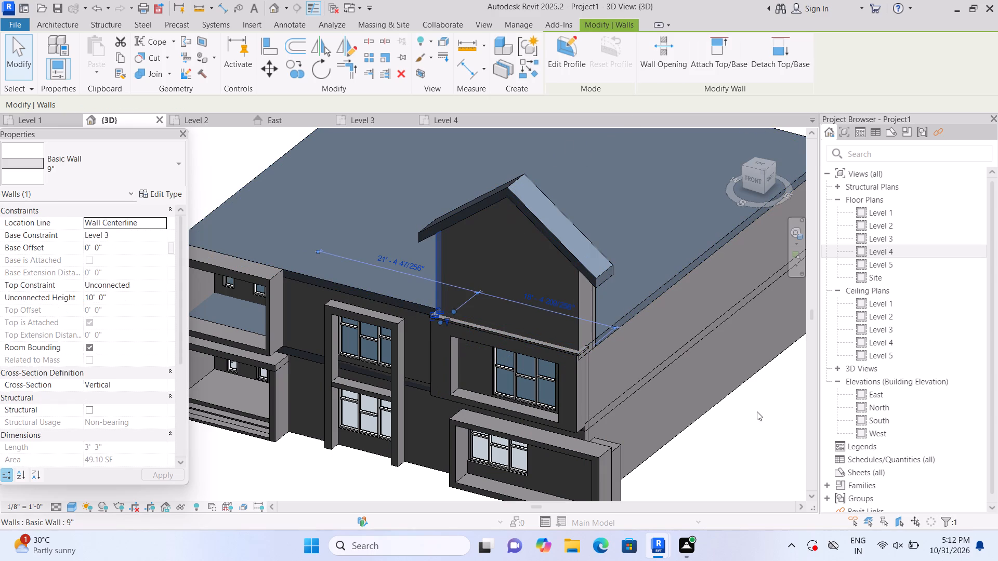
{"action": "left_click", "coordinate": [757, 411]}
Attach the top of the enclosure's 9" back wall, facing the flat main roof, to the gable roof.
{"action": "middle_click_drag", "start_coordinate": [757, 412], "coordinate": [635, 460], "text": "shift"}
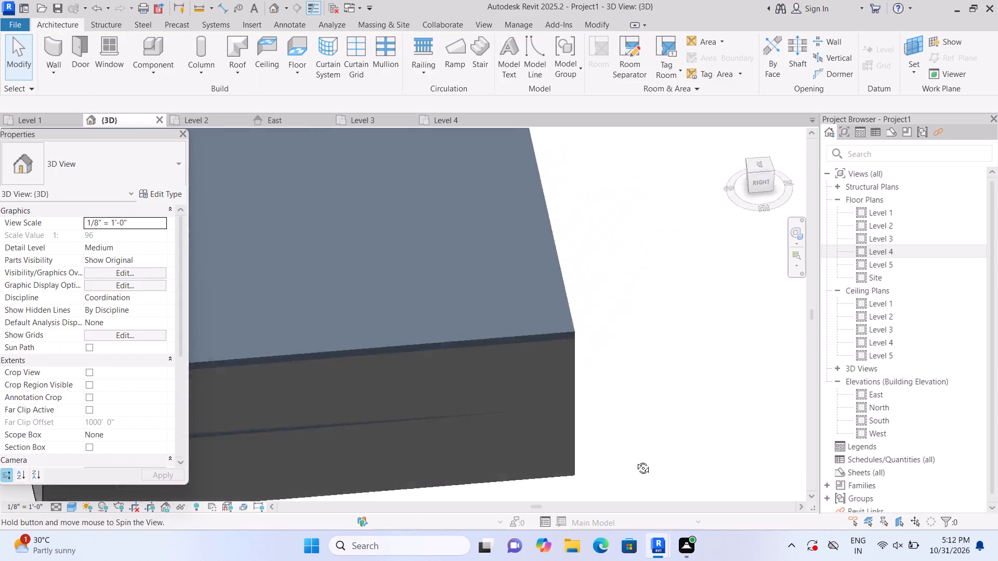
{"action": "middle_click_drag", "start_coordinate": [635, 460], "coordinate": [547, 455], "text": "shift"}
{"action": "scroll", "coordinate": [478, 364], "scroll_direction": "up", "scroll_amount": 1, "text": "shift"}
{"action": "middle_click_drag", "start_coordinate": [439, 317], "coordinate": [618, 445]}
{"action": "middle_click_drag", "start_coordinate": [322, 306], "coordinate": [521, 405]}
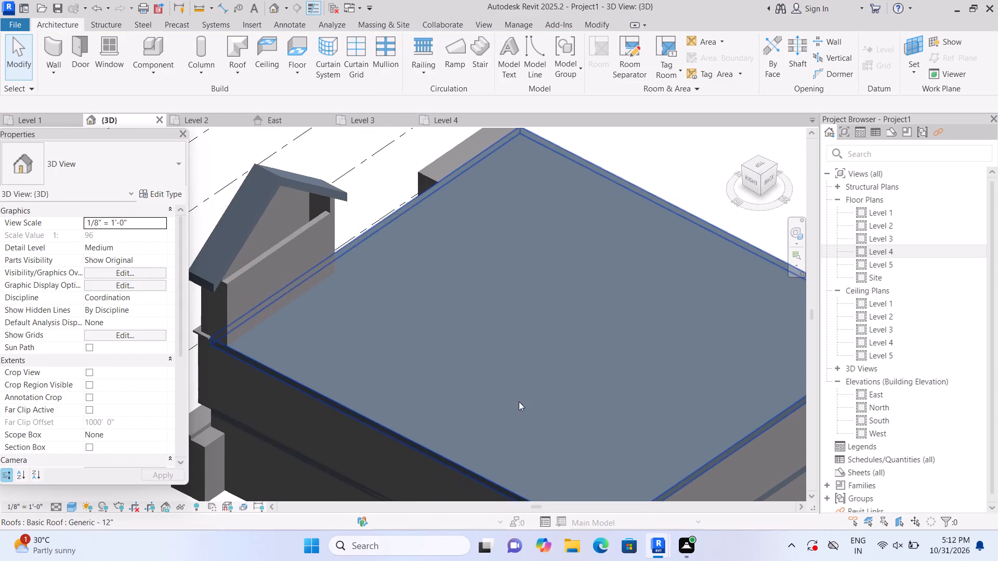
{"action": "scroll", "coordinate": [325, 251], "scroll_direction": "up", "scroll_amount": 1}
{"action": "double_click", "coordinate": [325, 250]}
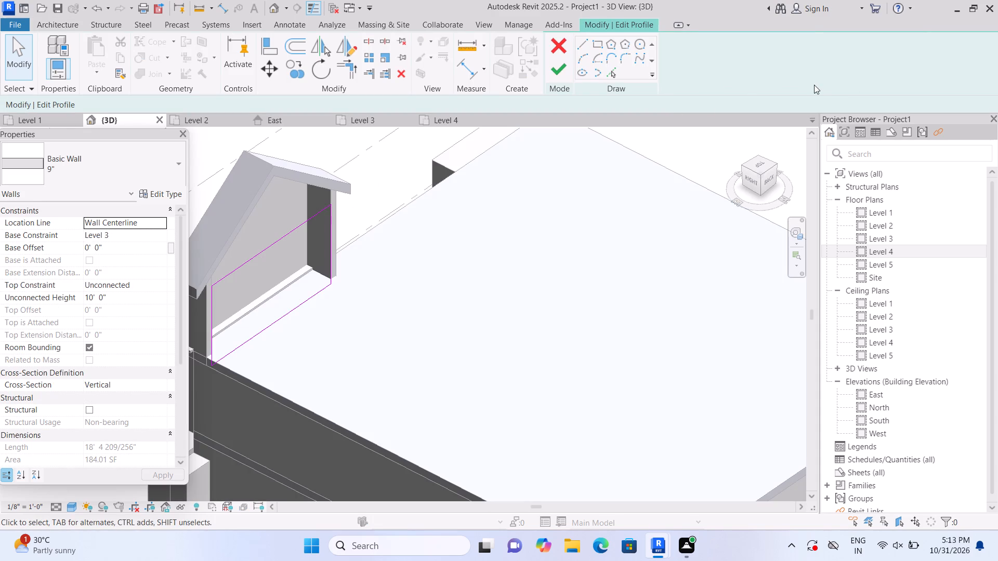
{"action": "left_click", "coordinate": [564, 71]}
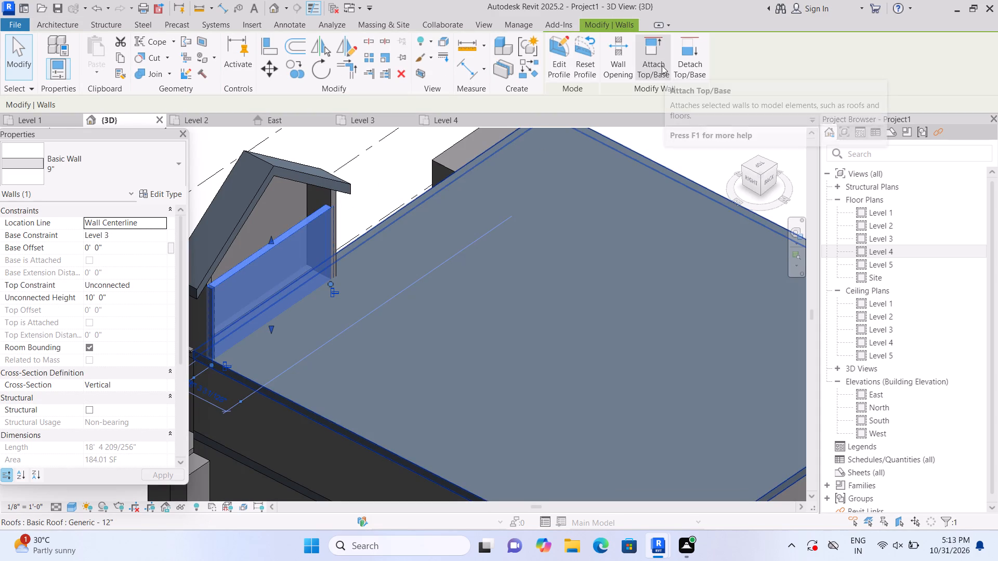
{"action": "left_click", "coordinate": [660, 66]}
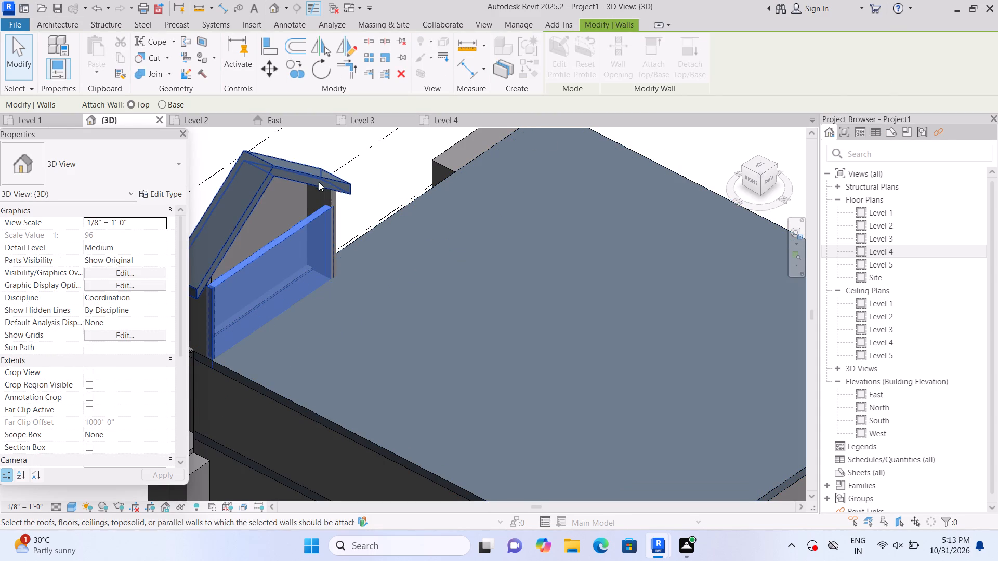
{"action": "left_click", "coordinate": [317, 179]}
{"action": "left_click", "coordinate": [368, 176]}
Examine the rebuilt gable roof and its attached walls in 3D from the front corner of the building.
{"action": "scroll", "coordinate": [382, 188], "scroll_direction": "down", "scroll_amount": 5}
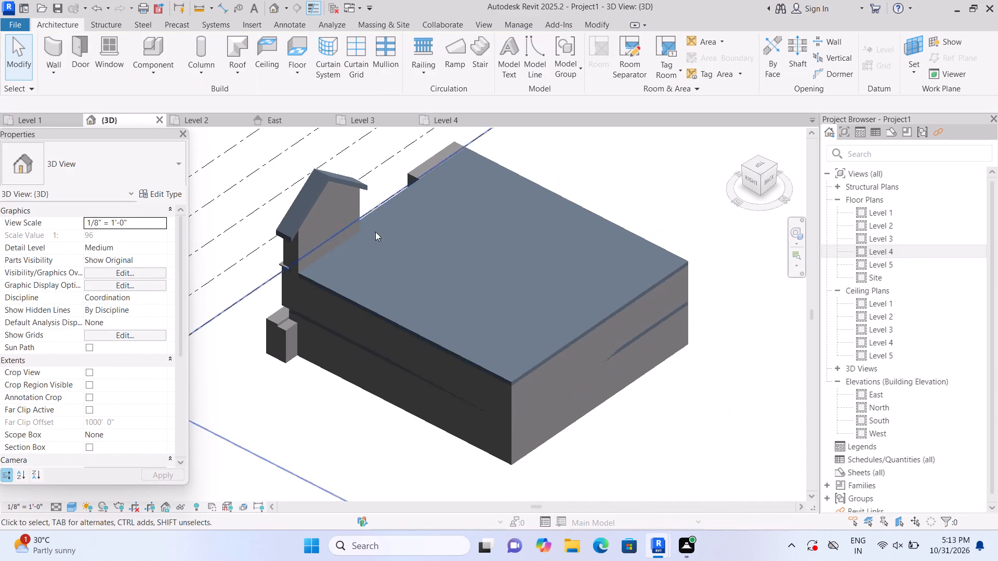
{"action": "middle_click_drag", "start_coordinate": [270, 388], "coordinate": [457, 370], "text": "shift"}
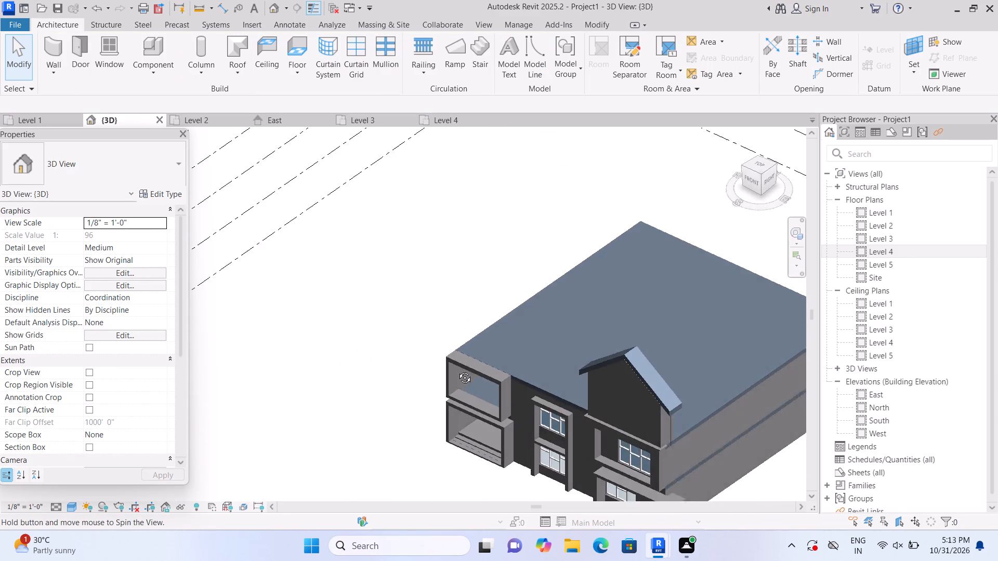
{"action": "middle_click_drag", "start_coordinate": [457, 370], "coordinate": [442, 349], "text": "shift"}
{"action": "scroll", "coordinate": [597, 435], "scroll_direction": "up", "scroll_amount": 2}
{"action": "middle_click_drag", "start_coordinate": [584, 448], "coordinate": [542, 372]}
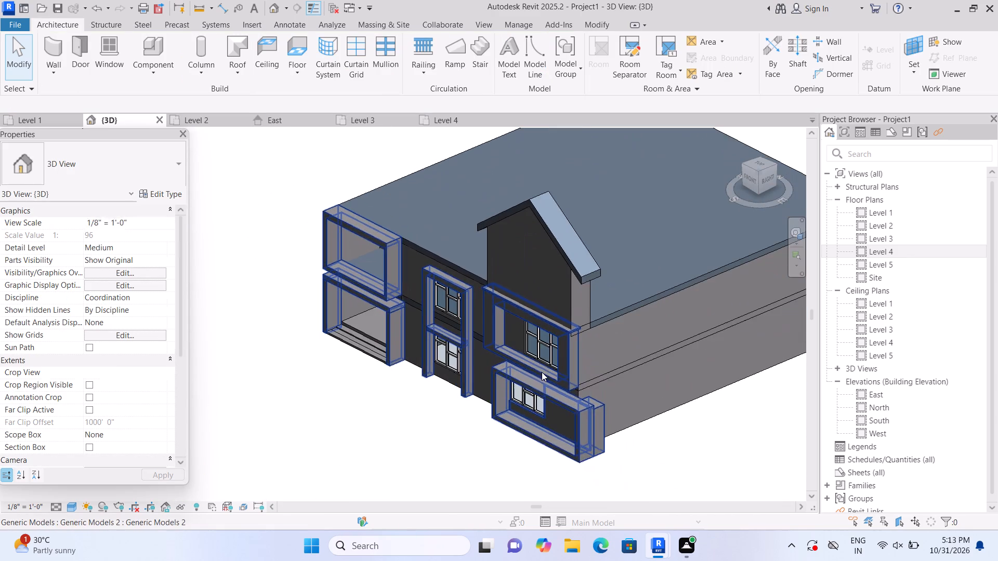
{"action": "scroll", "coordinate": [399, 420], "scroll_direction": "up", "scroll_amount": 1}
{"action": "middle_click_drag", "start_coordinate": [399, 420], "coordinate": [373, 444]}
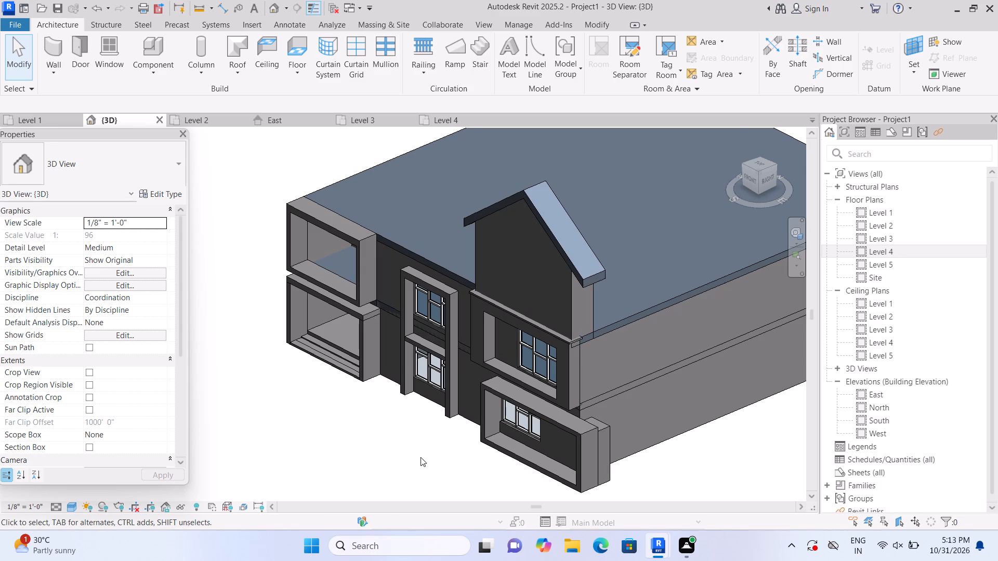
{"action": "middle_click_drag", "start_coordinate": [419, 457], "coordinate": [357, 433]}
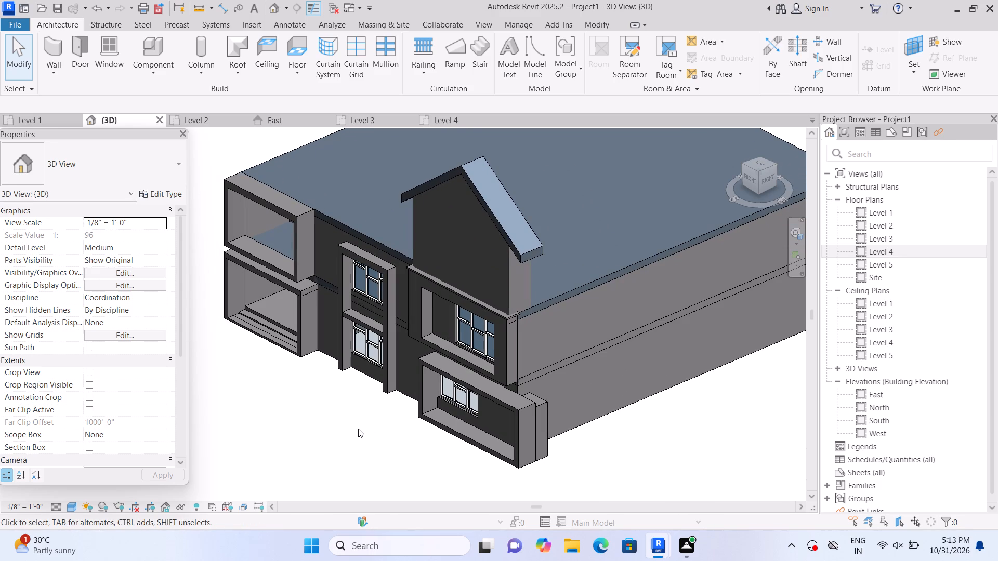
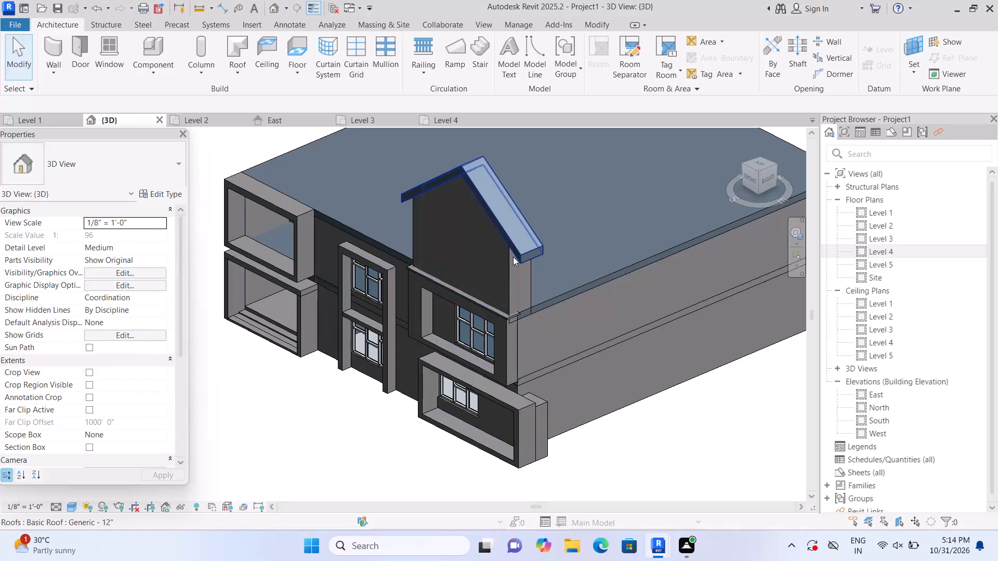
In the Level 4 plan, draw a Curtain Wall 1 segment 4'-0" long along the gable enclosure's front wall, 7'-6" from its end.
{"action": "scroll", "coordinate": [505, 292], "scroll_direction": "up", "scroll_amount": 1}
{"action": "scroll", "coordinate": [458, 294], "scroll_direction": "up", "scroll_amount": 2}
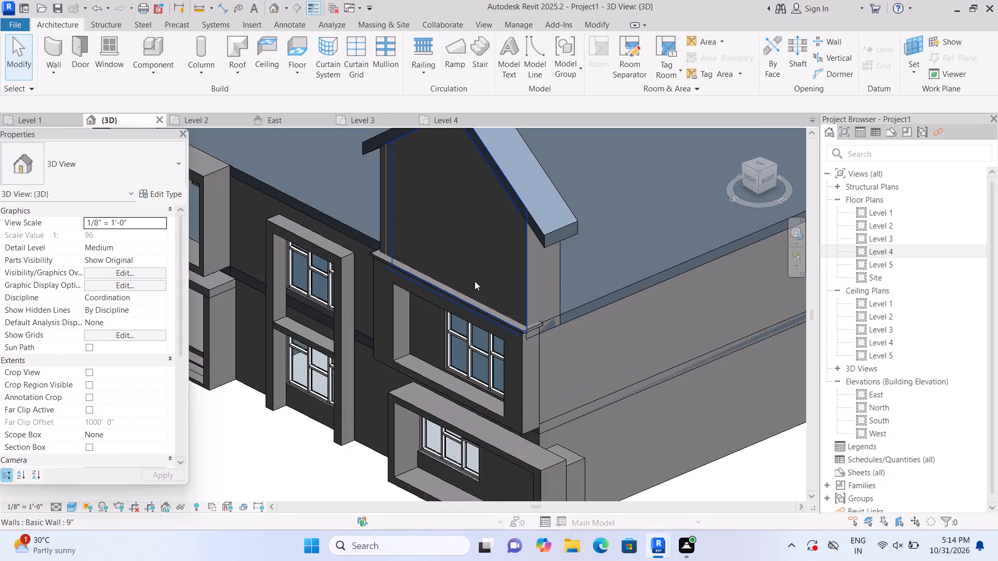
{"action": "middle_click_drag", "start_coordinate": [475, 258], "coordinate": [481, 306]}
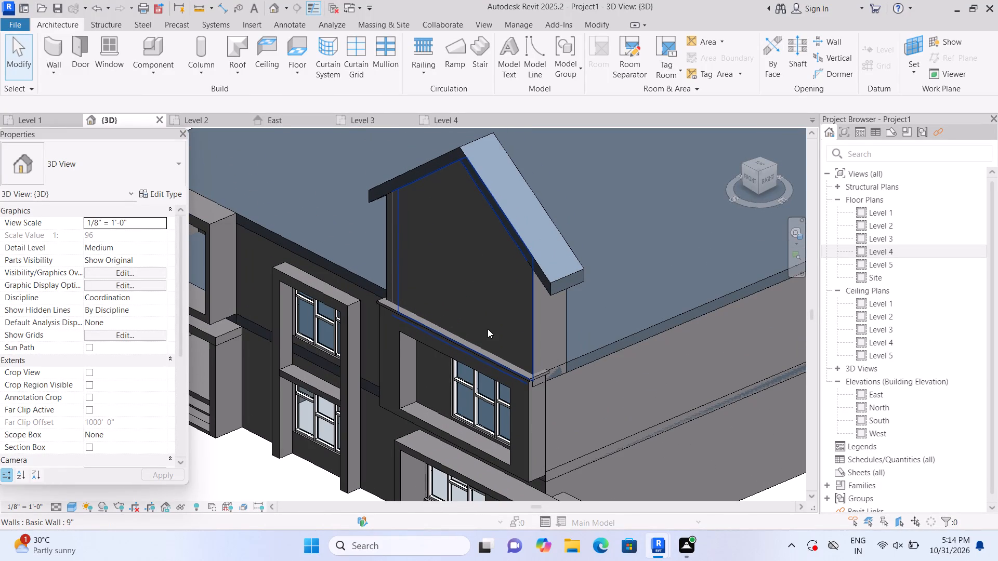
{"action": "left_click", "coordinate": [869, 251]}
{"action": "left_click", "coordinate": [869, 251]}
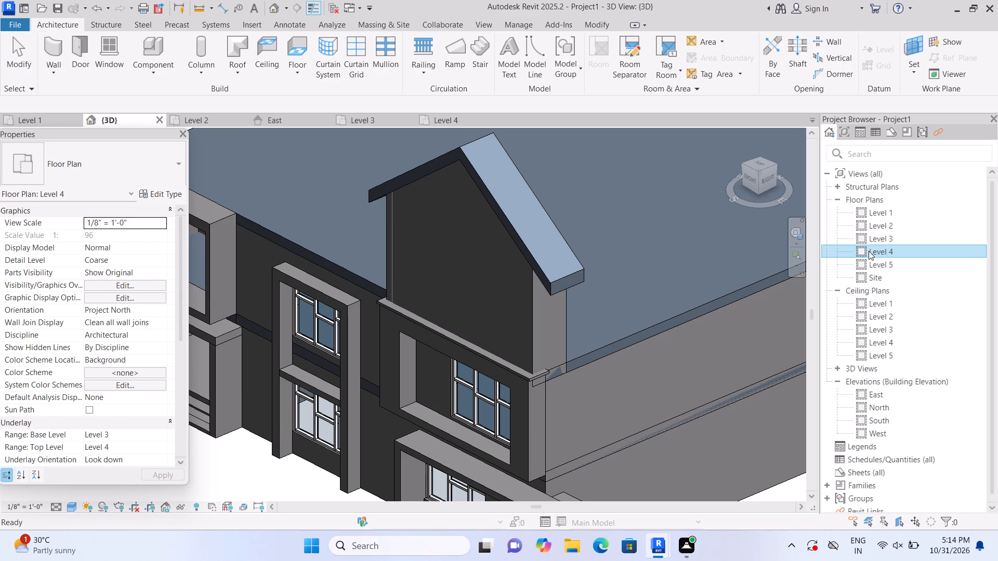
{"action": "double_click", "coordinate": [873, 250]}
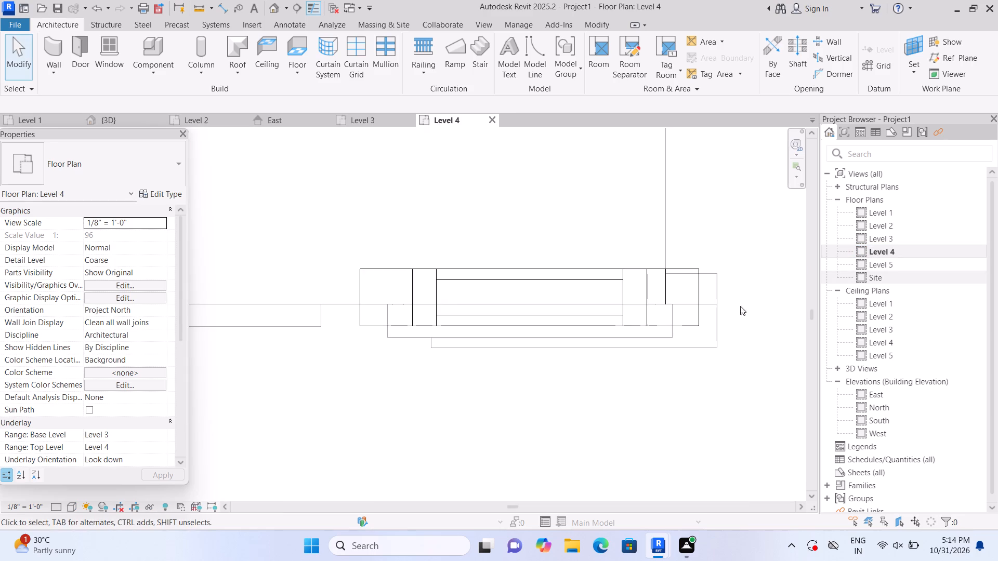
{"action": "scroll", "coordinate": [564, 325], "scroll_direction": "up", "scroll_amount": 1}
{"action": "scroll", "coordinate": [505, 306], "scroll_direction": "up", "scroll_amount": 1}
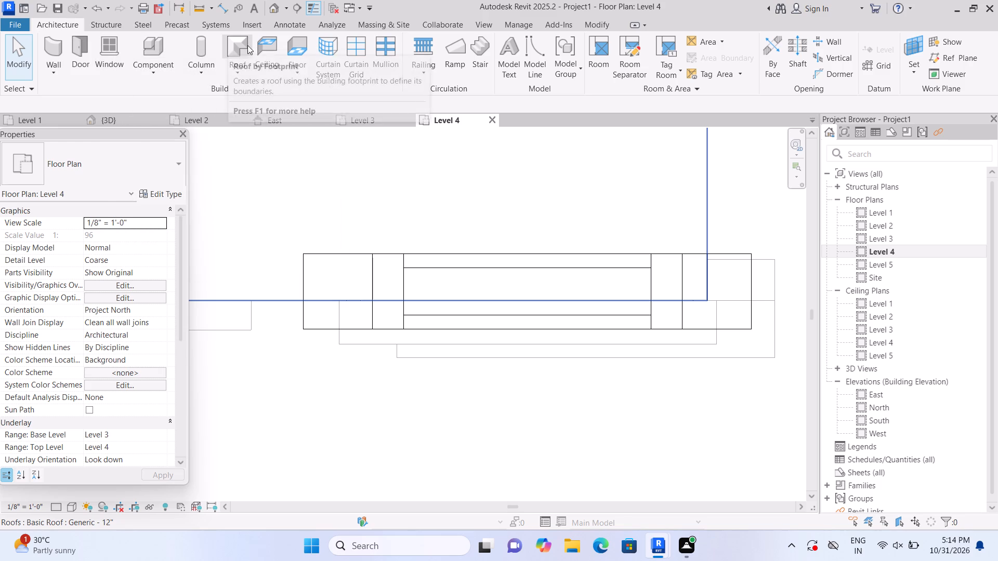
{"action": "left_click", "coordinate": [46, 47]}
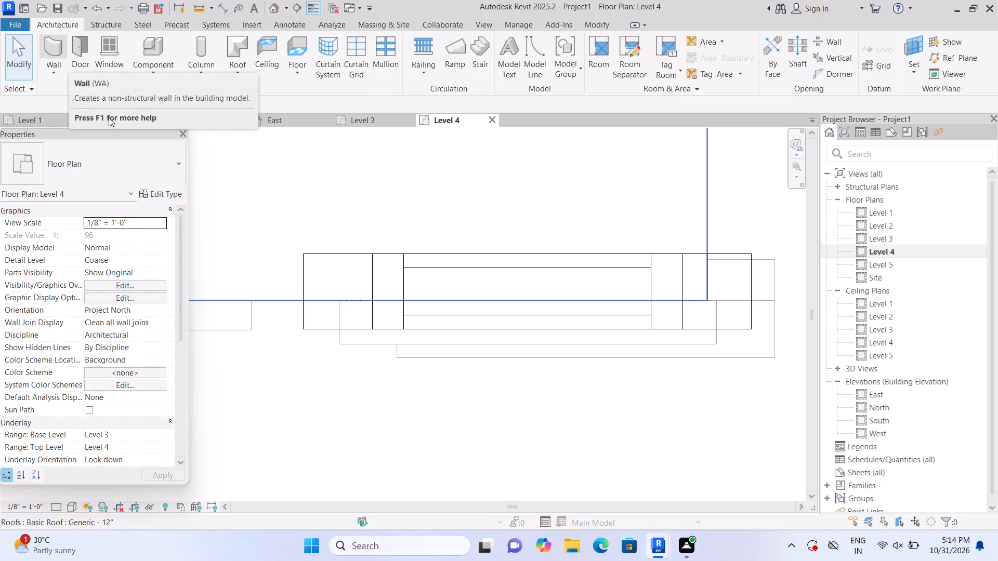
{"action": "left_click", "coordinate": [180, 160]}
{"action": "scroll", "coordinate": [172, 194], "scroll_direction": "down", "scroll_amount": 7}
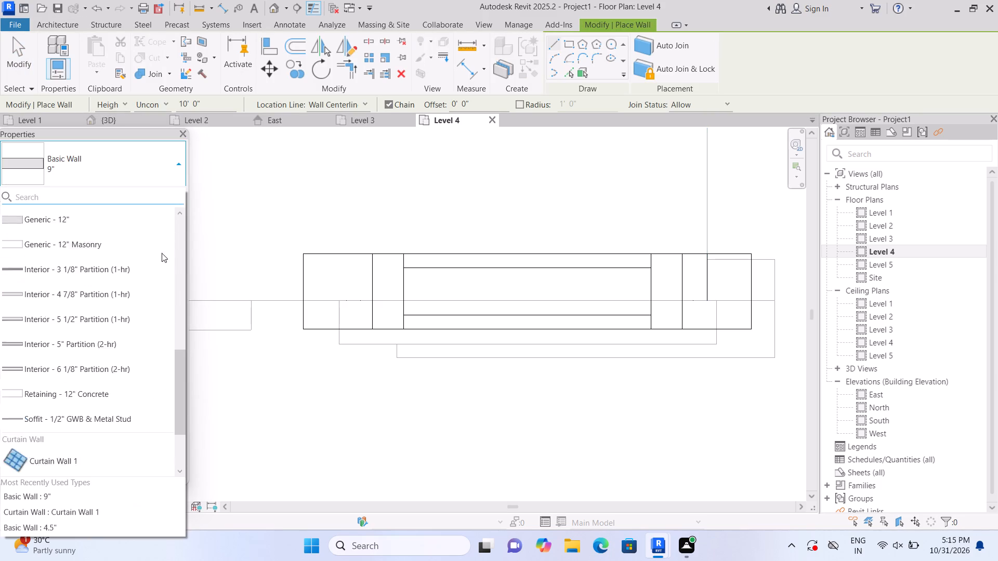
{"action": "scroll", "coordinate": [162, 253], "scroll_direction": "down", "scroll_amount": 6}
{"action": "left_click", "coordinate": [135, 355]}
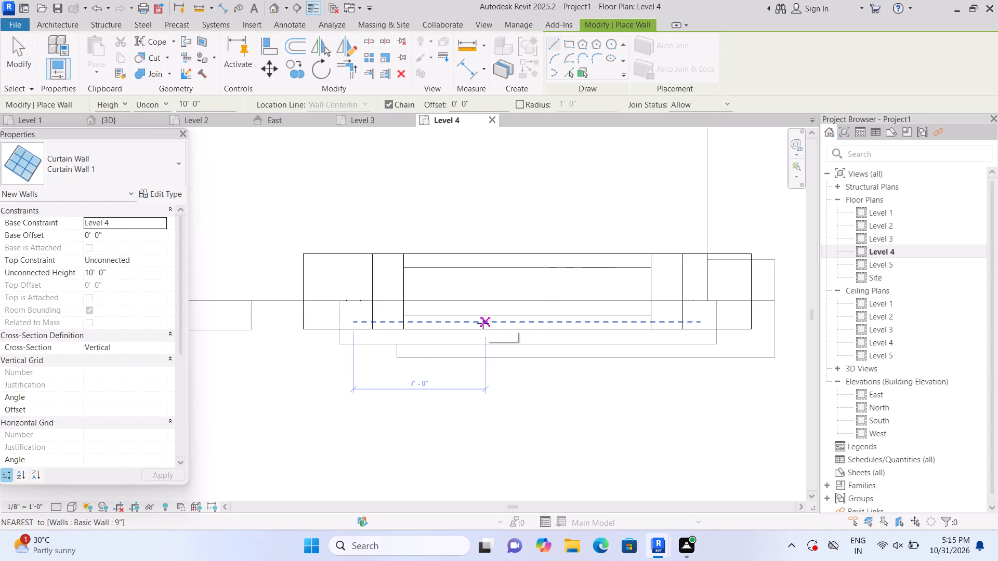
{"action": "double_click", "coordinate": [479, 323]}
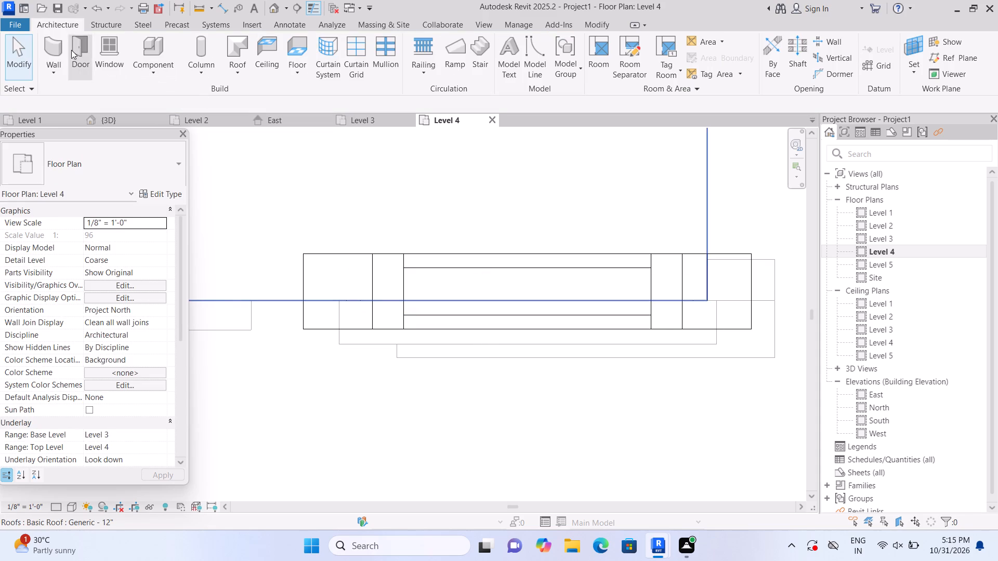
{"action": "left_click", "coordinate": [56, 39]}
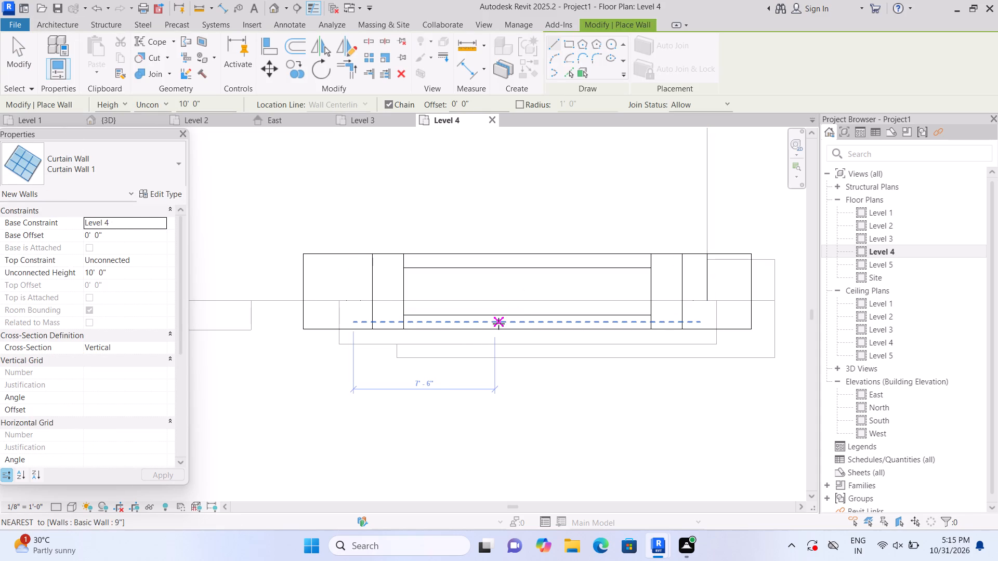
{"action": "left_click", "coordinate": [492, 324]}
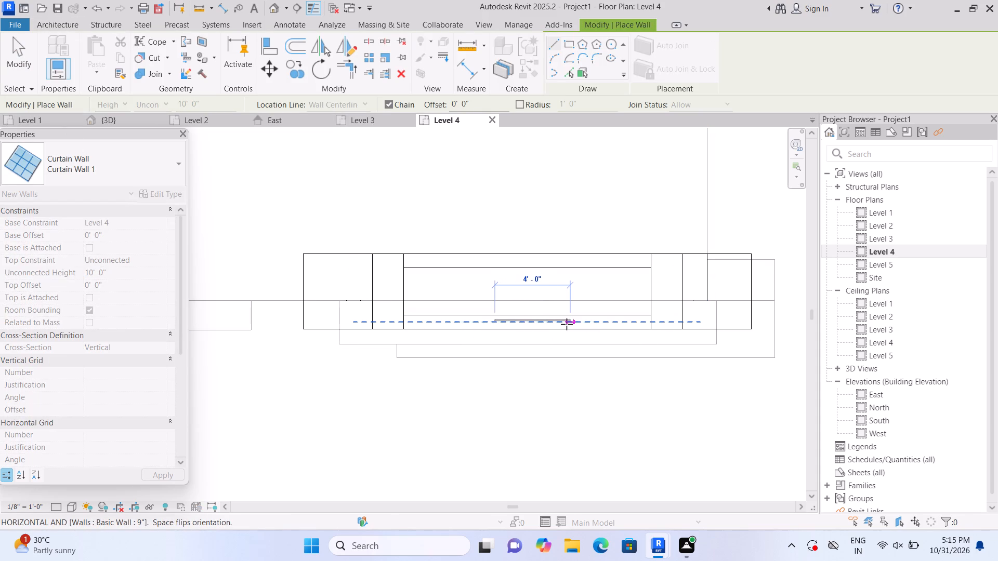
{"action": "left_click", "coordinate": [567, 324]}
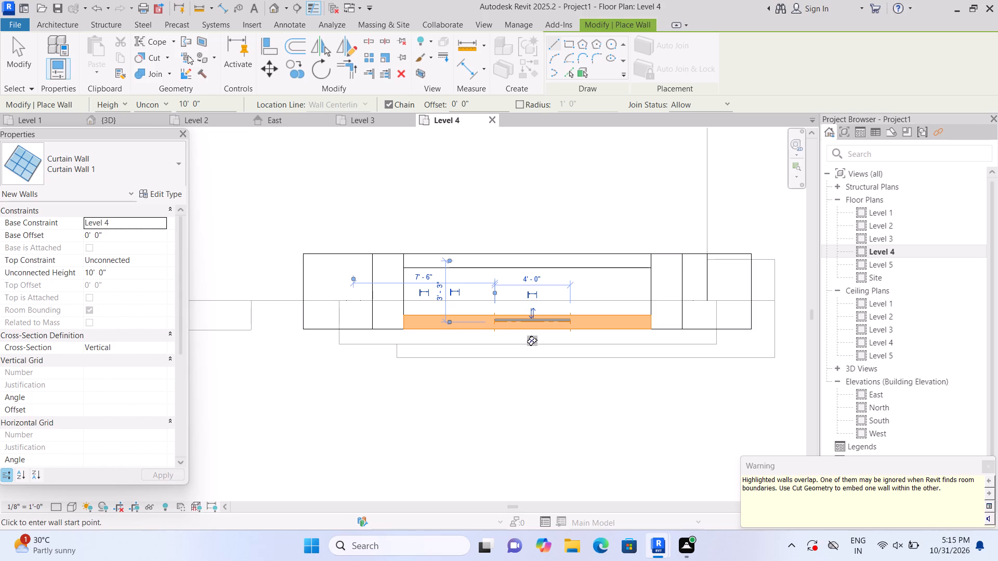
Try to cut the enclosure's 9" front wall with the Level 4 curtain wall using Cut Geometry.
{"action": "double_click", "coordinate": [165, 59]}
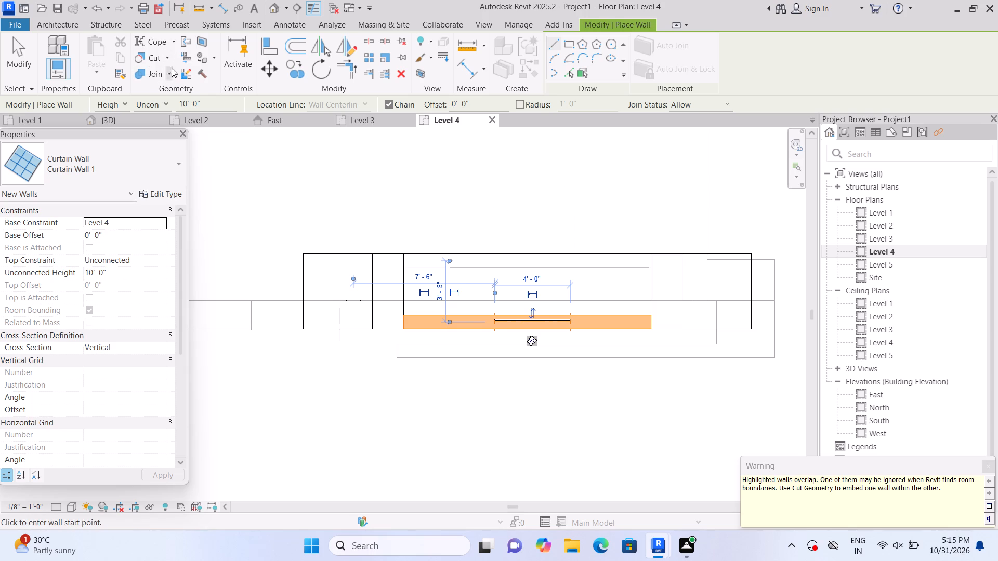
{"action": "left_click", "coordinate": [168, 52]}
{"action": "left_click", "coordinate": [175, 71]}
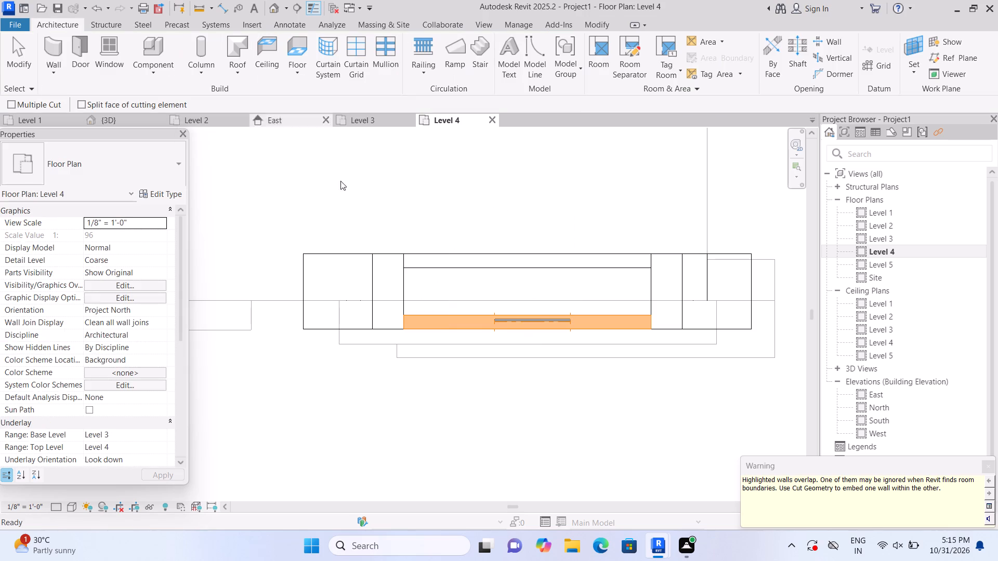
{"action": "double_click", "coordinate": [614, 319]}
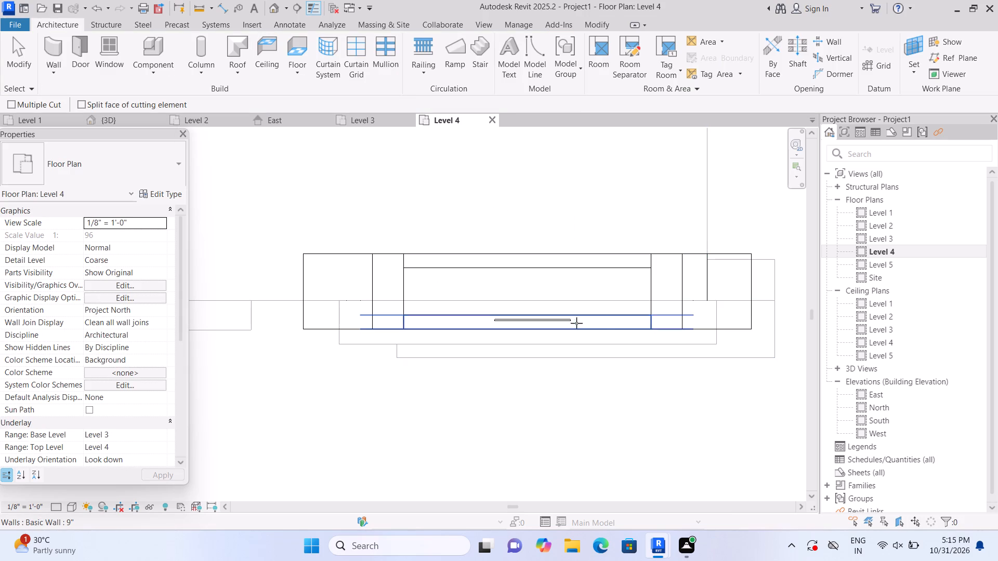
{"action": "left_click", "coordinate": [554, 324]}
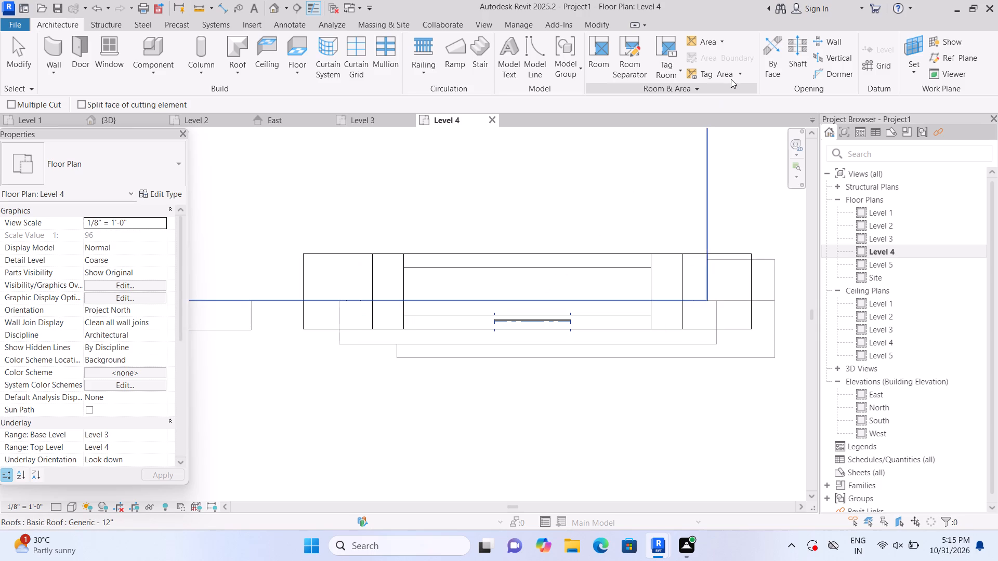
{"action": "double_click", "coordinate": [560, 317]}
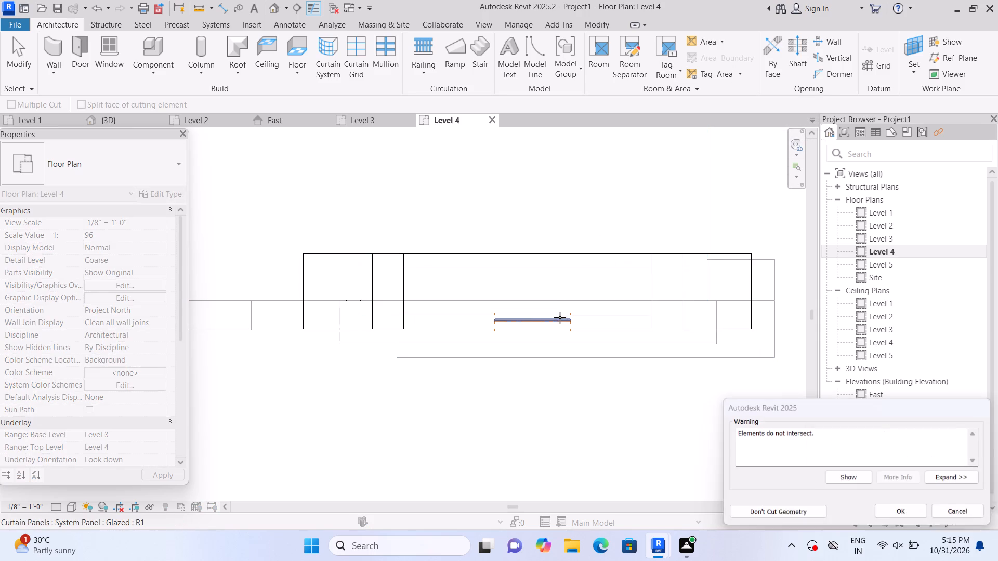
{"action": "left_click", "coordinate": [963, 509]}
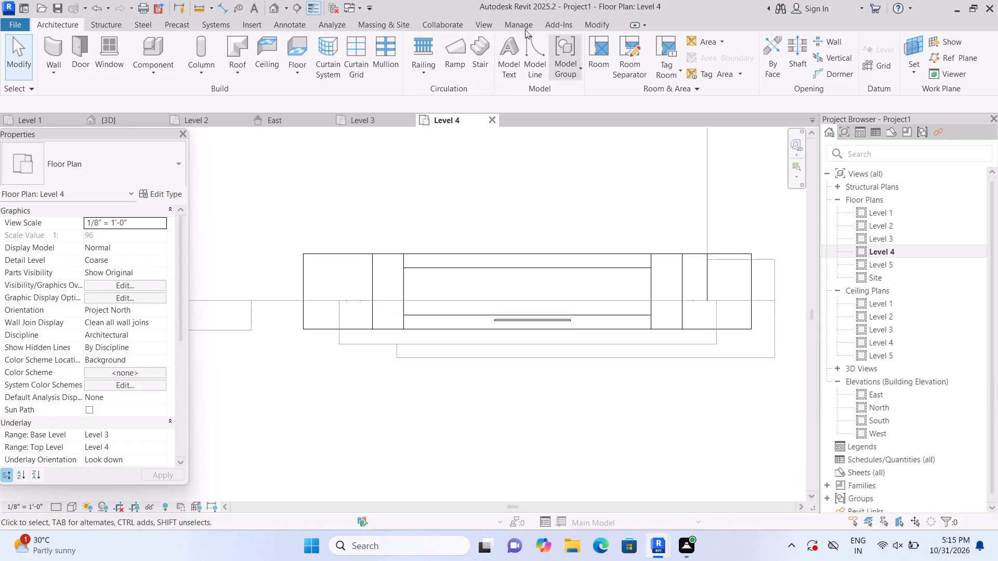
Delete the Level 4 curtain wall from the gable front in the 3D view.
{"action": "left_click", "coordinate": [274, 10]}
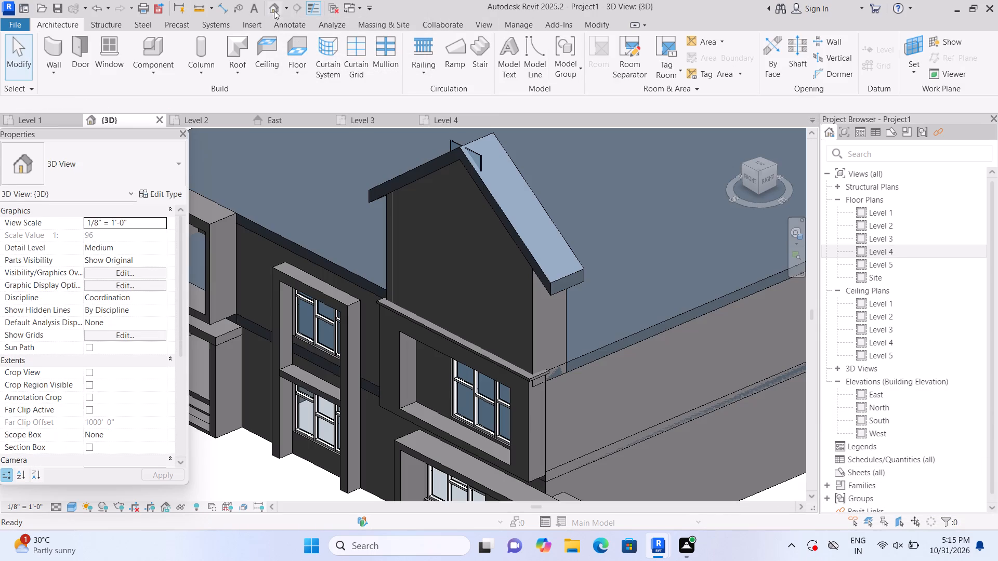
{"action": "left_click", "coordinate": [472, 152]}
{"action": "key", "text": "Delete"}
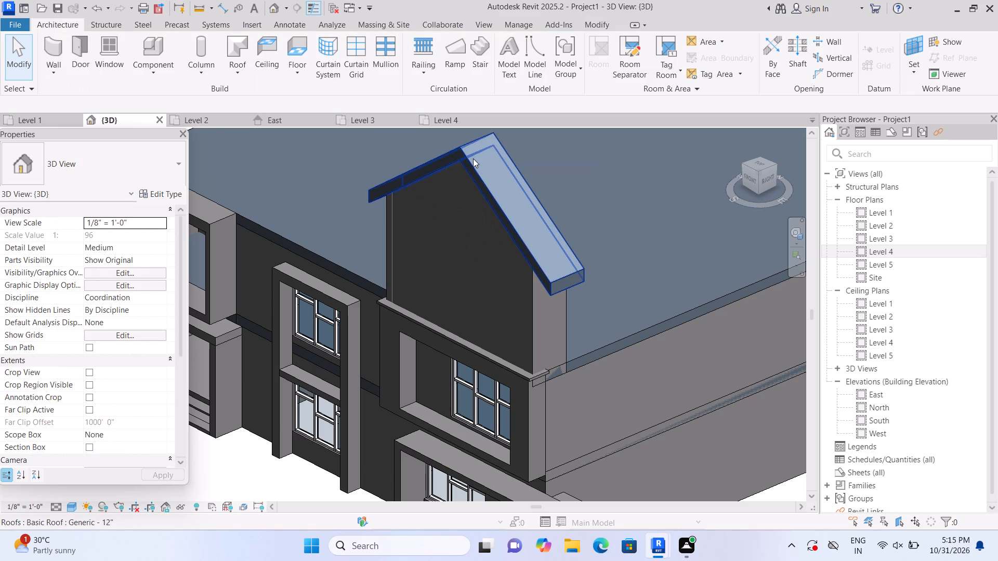
In the Level 3 plan, draw a Curtain Wall 1 segment 3'-6" long along the enclosure's front wall, 7'-6" from its end.
{"action": "double_click", "coordinate": [862, 236]}
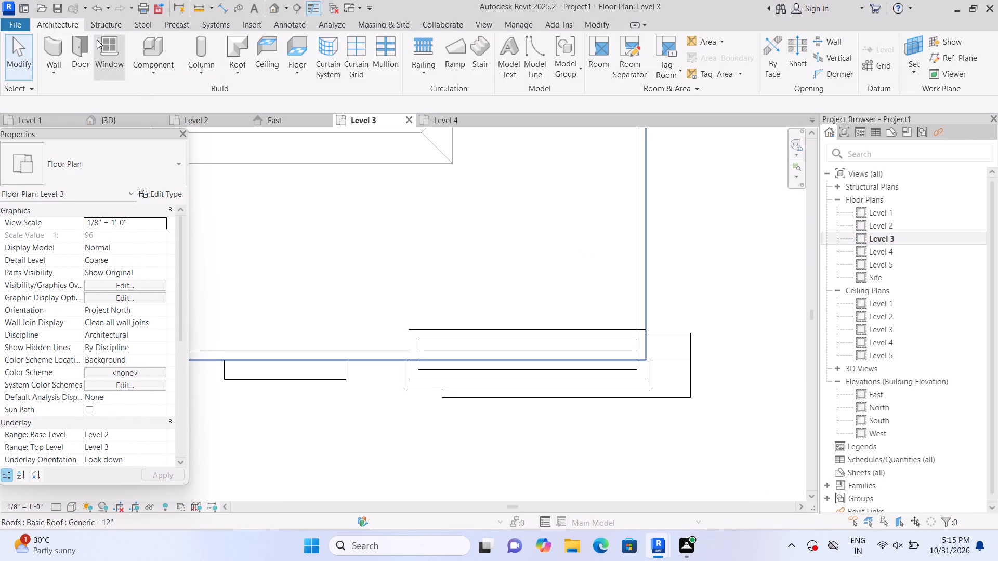
{"action": "left_click", "coordinate": [57, 43]}
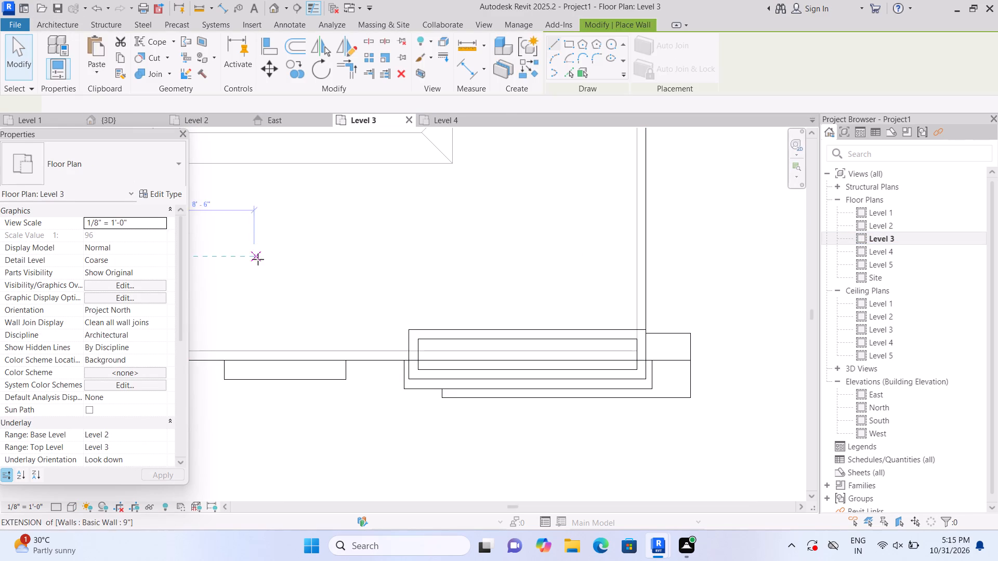
{"action": "scroll", "coordinate": [477, 411], "scroll_direction": "up", "scroll_amount": 3}
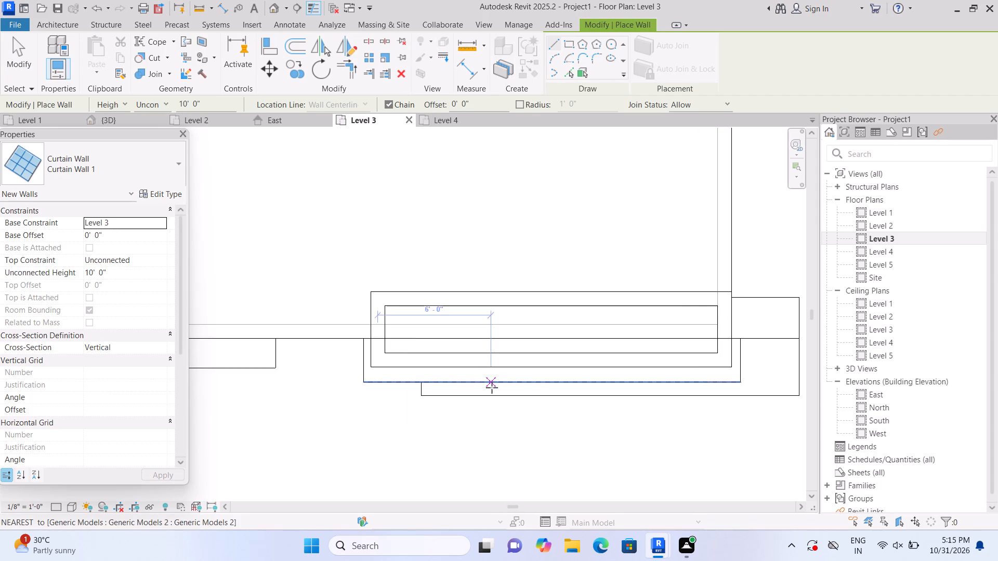
{"action": "scroll", "coordinate": [492, 388], "scroll_direction": "up", "scroll_amount": 3}
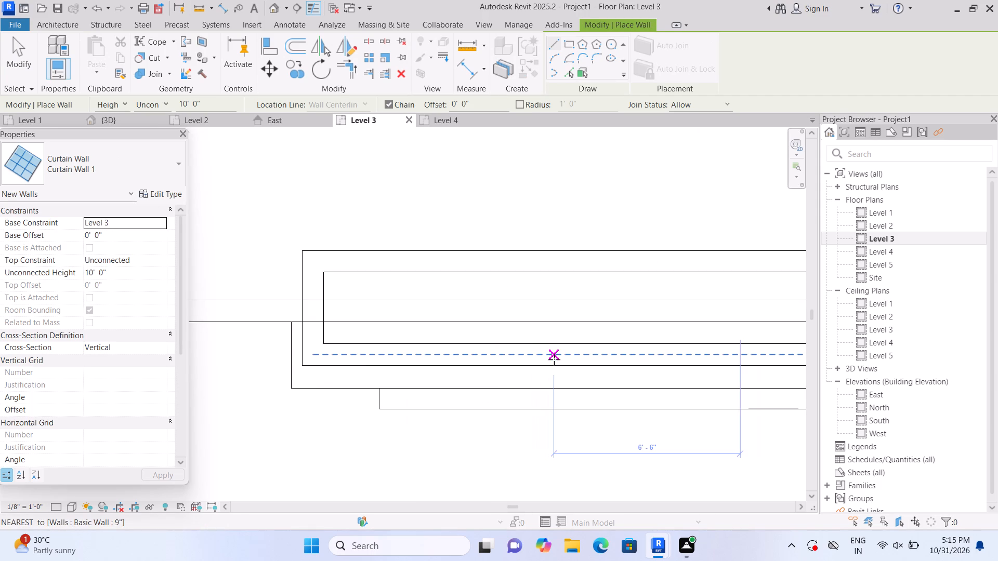
{"action": "scroll", "coordinate": [553, 360], "scroll_direction": "down", "scroll_amount": 2}
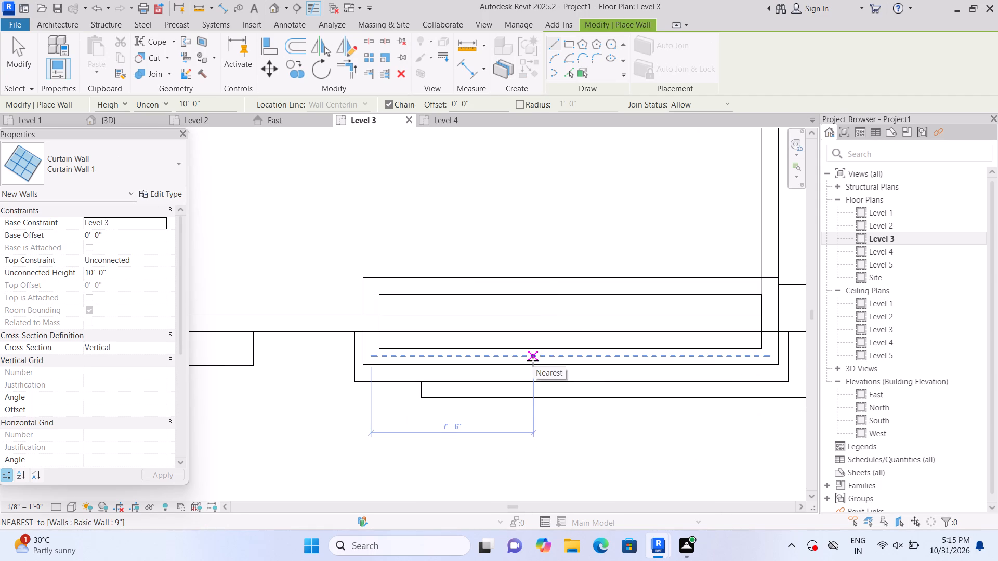
{"action": "left_click", "coordinate": [533, 360]}
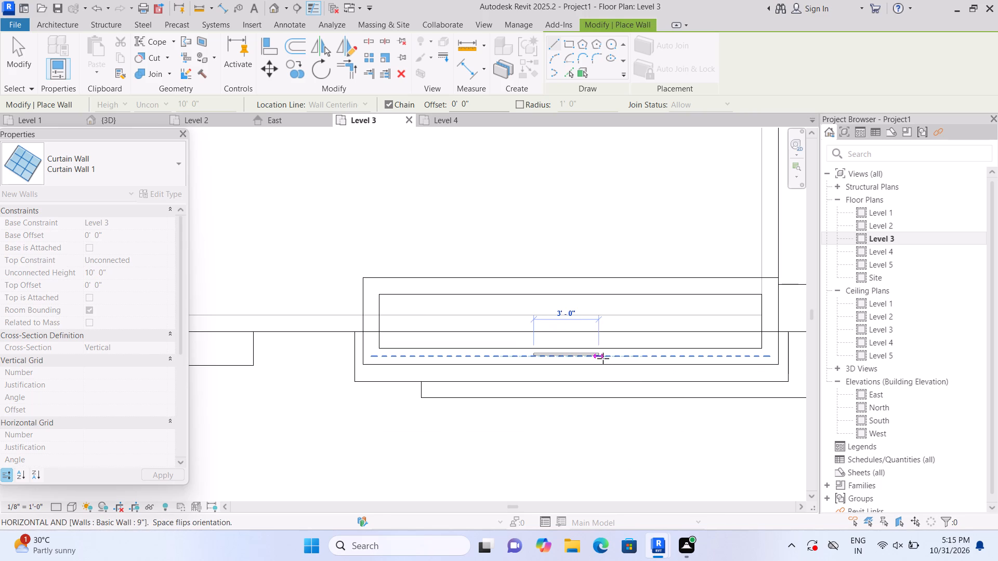
{"action": "left_click", "coordinate": [606, 358]}
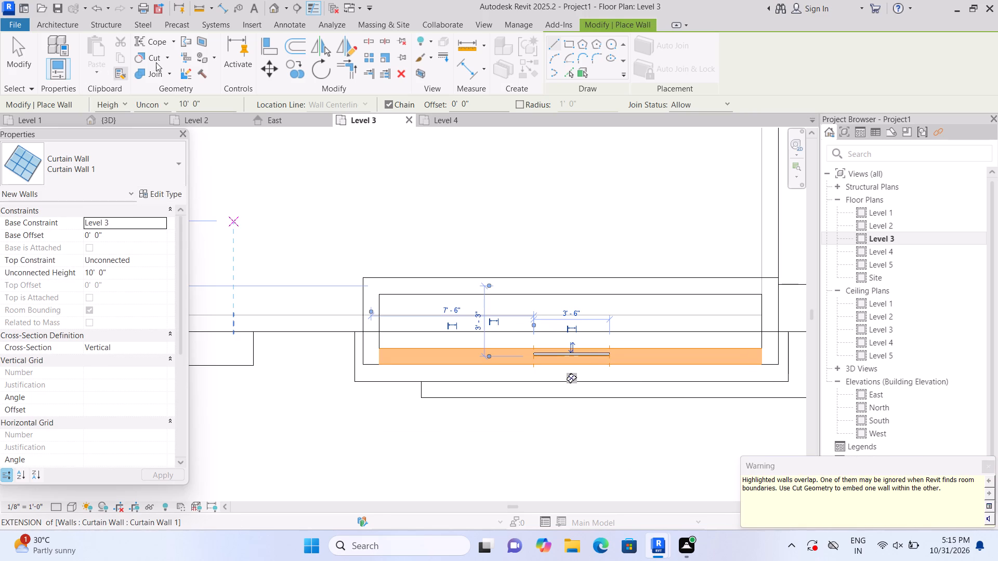
Cut the enclosure's 9" front wall with the new Level 3 curtain wall to embed it.
{"action": "left_click", "coordinate": [166, 62]}
{"action": "left_click", "coordinate": [170, 85]}
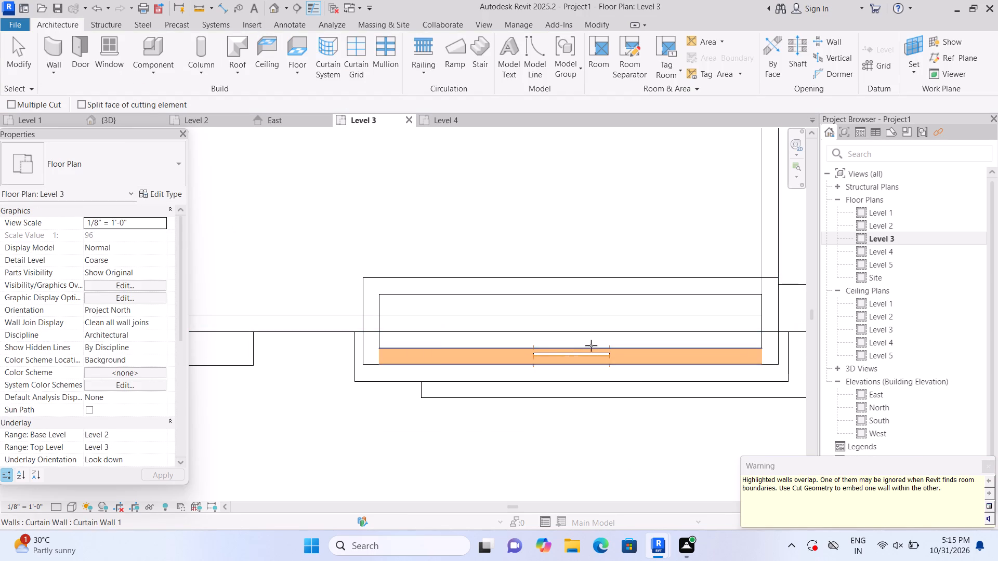
{"action": "left_click", "coordinate": [631, 355]}
{"action": "left_click", "coordinate": [572, 358]}
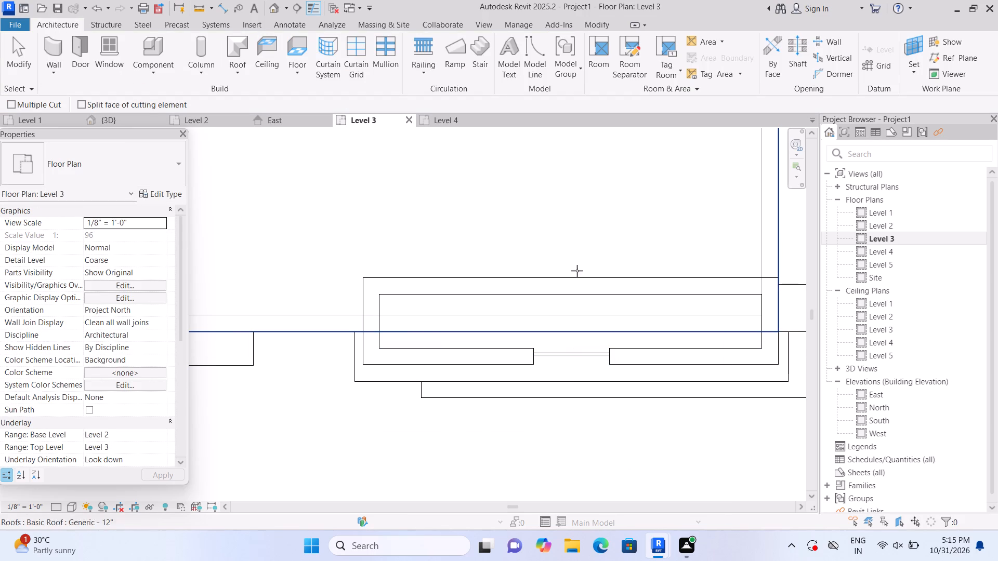
In the 3D view seen from the front, raise the gable curtain wall's bottom edge to a base offset of about 3'-3" from Level 3.
{"action": "left_click", "coordinate": [274, 8]}
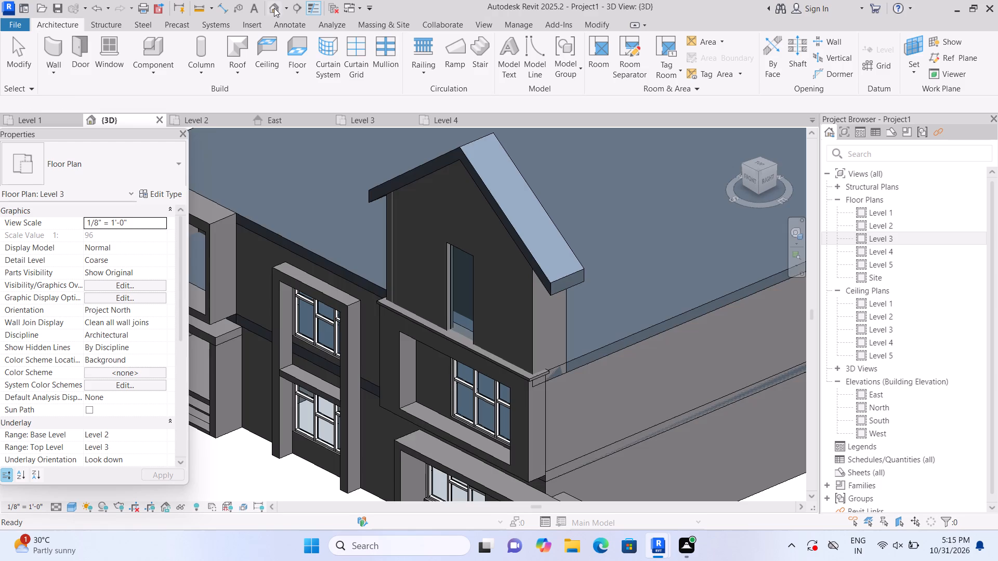
{"action": "scroll", "coordinate": [416, 290], "scroll_direction": "up", "scroll_amount": 3}
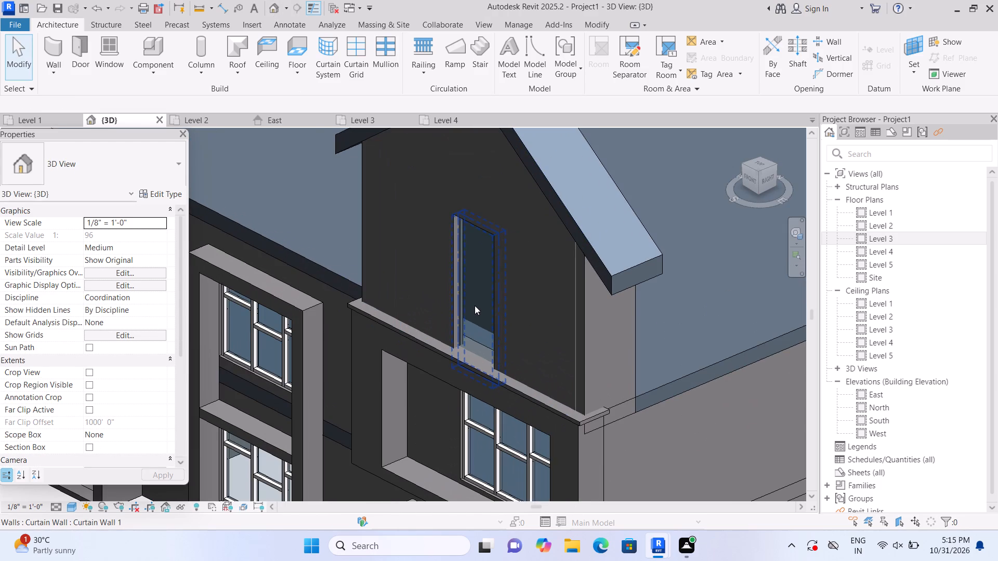
{"action": "left_click", "coordinate": [475, 305]}
{"action": "scroll", "coordinate": [475, 305], "scroll_direction": "up", "scroll_amount": 1}
{"action": "scroll", "coordinate": [478, 276], "scroll_direction": "down", "scroll_amount": 2}
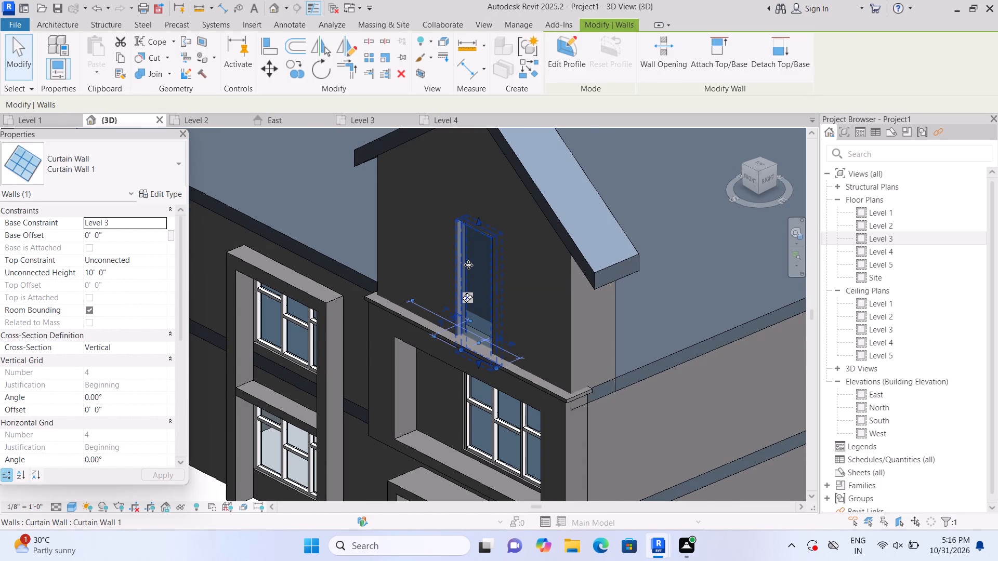
{"action": "left_click", "coordinate": [752, 183]}
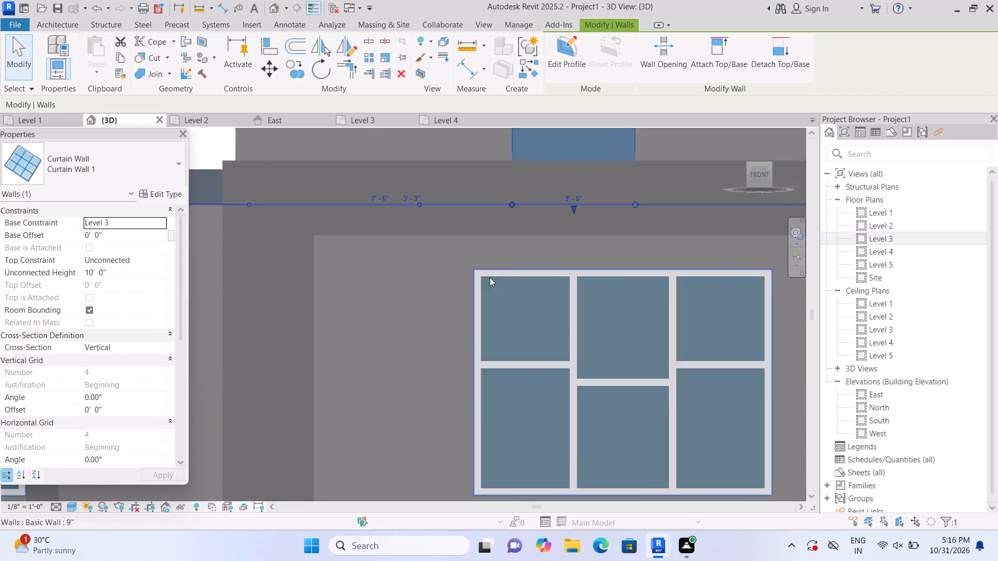
{"action": "scroll", "coordinate": [443, 319], "scroll_direction": "down", "scroll_amount": 11}
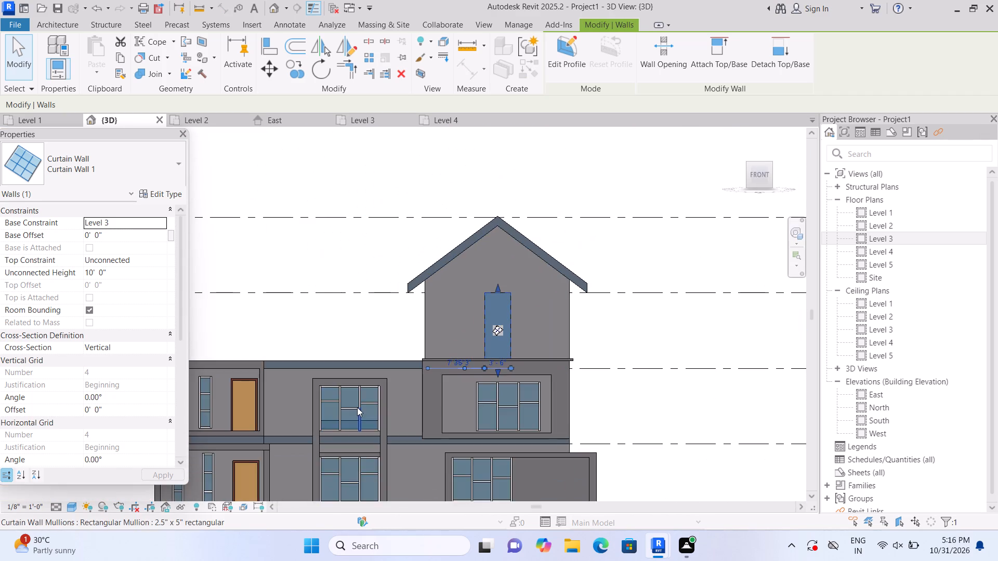
{"action": "middle_click_drag", "start_coordinate": [359, 407], "coordinate": [427, 309]}
{"action": "middle_click_drag", "start_coordinate": [432, 309], "coordinate": [428, 363]}
{"action": "scroll", "coordinate": [574, 270], "scroll_direction": "up", "scroll_amount": 2}
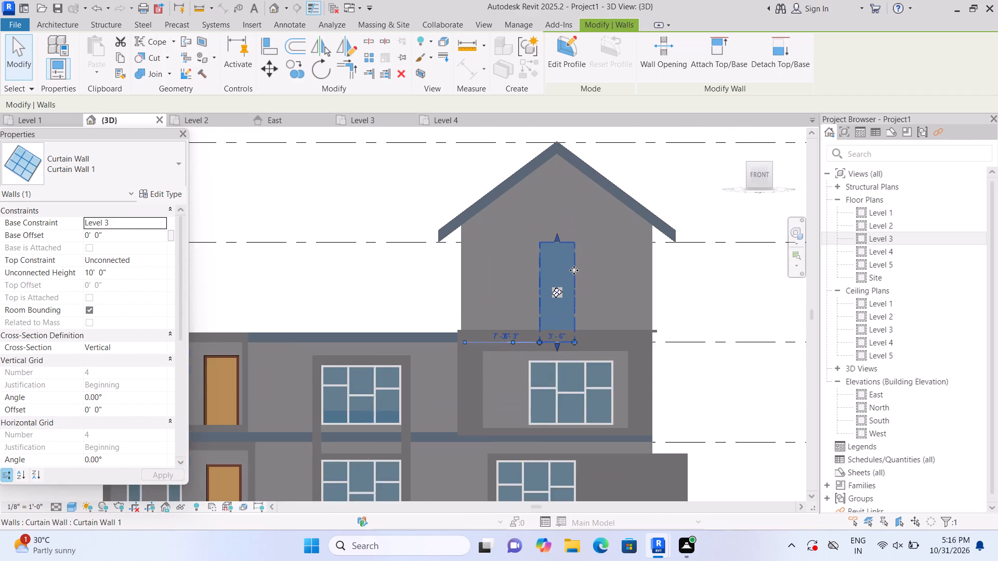
{"action": "scroll", "coordinate": [574, 270], "scroll_direction": "up", "scroll_amount": 5}
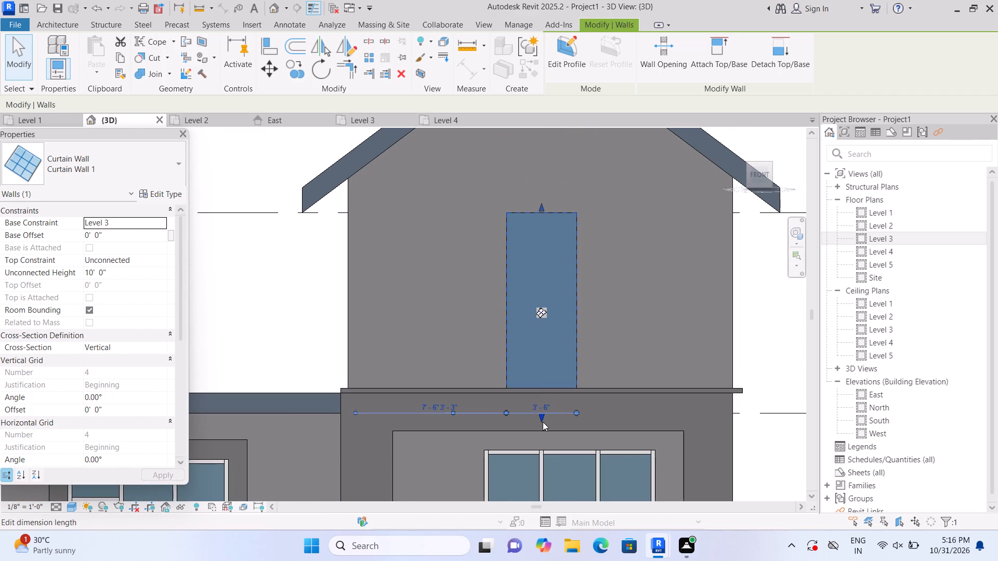
{"action": "left_click_drag", "start_coordinate": [540, 416], "coordinate": [545, 348]}
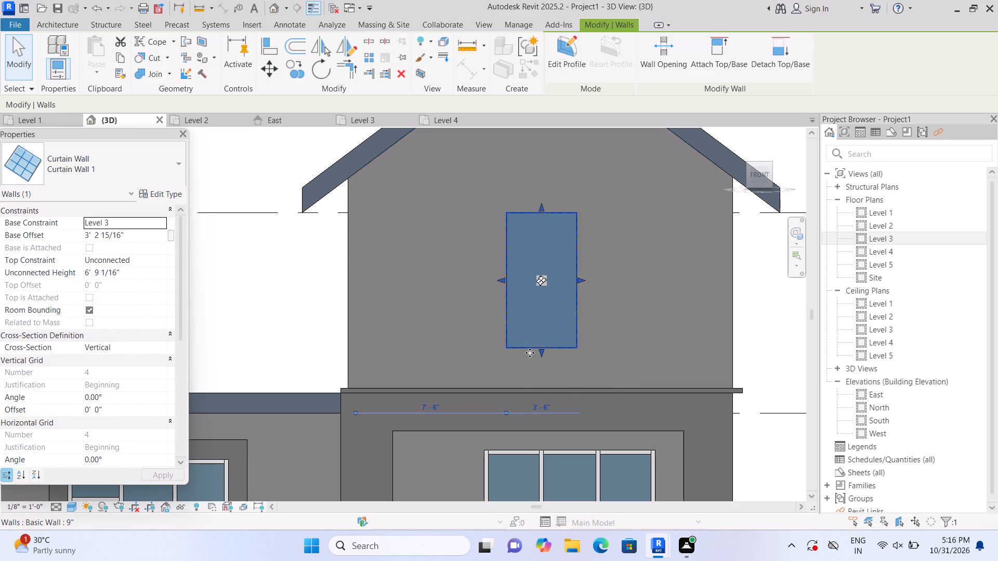
Extend the gable curtain wall's top edge up toward the roof peak, for an unconnected height of about 12'-11".
{"action": "scroll", "coordinate": [530, 353], "scroll_direction": "up", "scroll_amount": 2}
{"action": "scroll", "coordinate": [527, 339], "scroll_direction": "down", "scroll_amount": 3}
{"action": "middle_click_drag", "start_coordinate": [537, 258], "coordinate": [572, 317]}
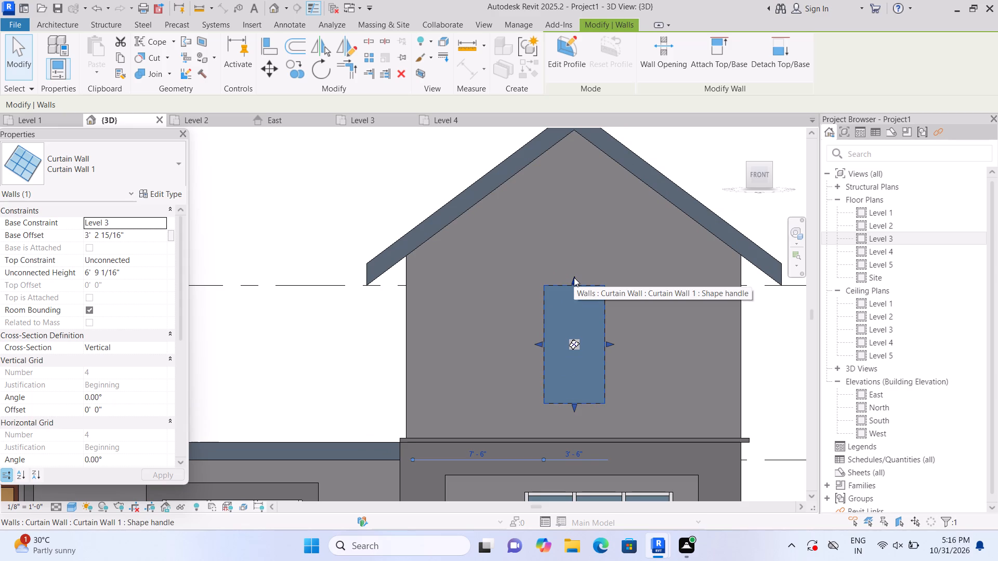
{"action": "left_click_drag", "start_coordinate": [574, 277], "coordinate": [564, 177]}
{"action": "left_click", "coordinate": [564, 177]}
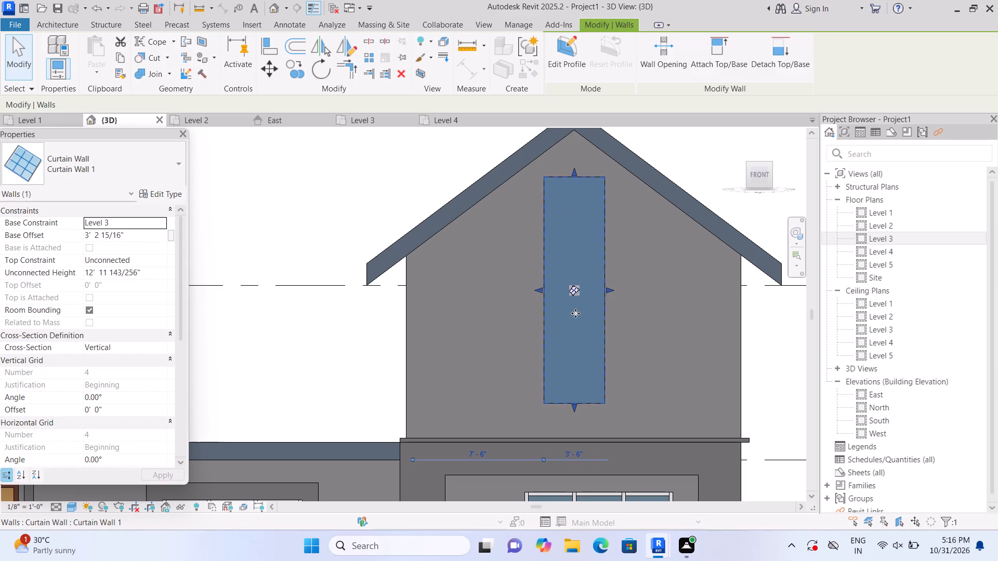
{"action": "scroll", "coordinate": [577, 402], "scroll_direction": "down", "scroll_amount": 3}
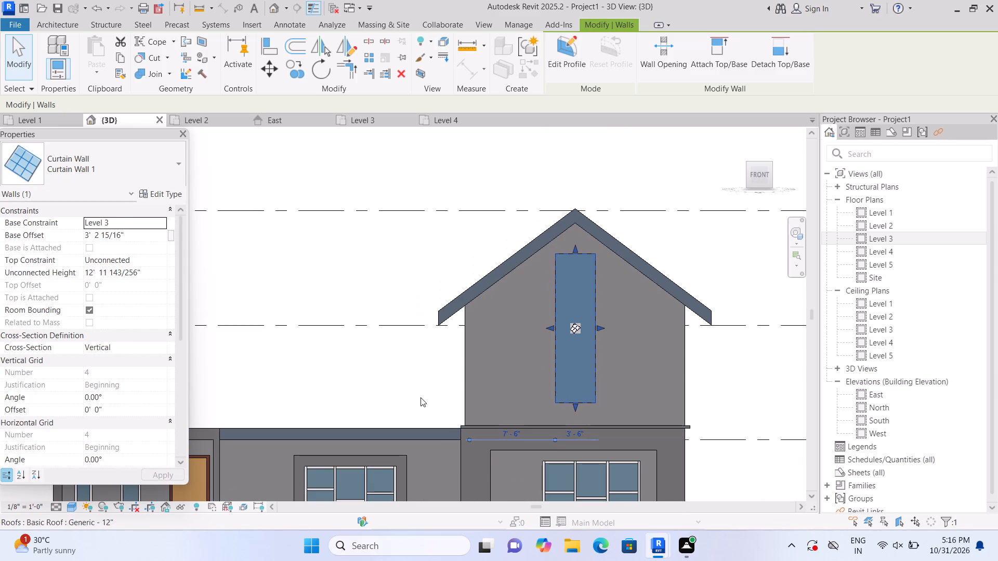
{"action": "left_click", "coordinate": [421, 397]}
Widen the gable curtain wall on both sides to 5'-0", with its near edge about 6'-5" from the enclosure wall's end.
{"action": "scroll", "coordinate": [421, 397], "scroll_direction": "down", "scroll_amount": 2}
{"action": "scroll", "coordinate": [527, 383], "scroll_direction": "up", "scroll_amount": 1}
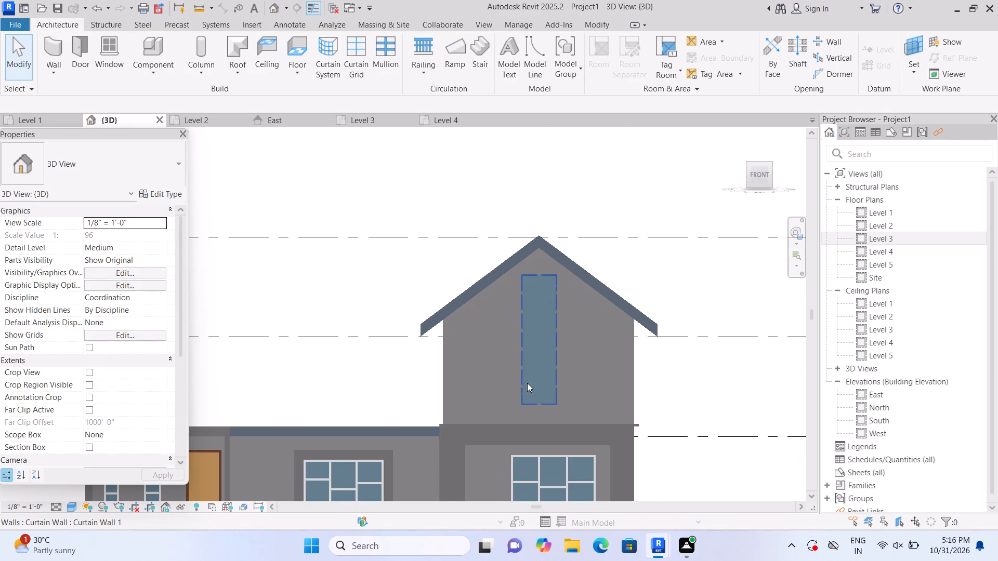
{"action": "left_click", "coordinate": [527, 383]}
{"action": "scroll", "coordinate": [527, 383], "scroll_direction": "up", "scroll_amount": 1}
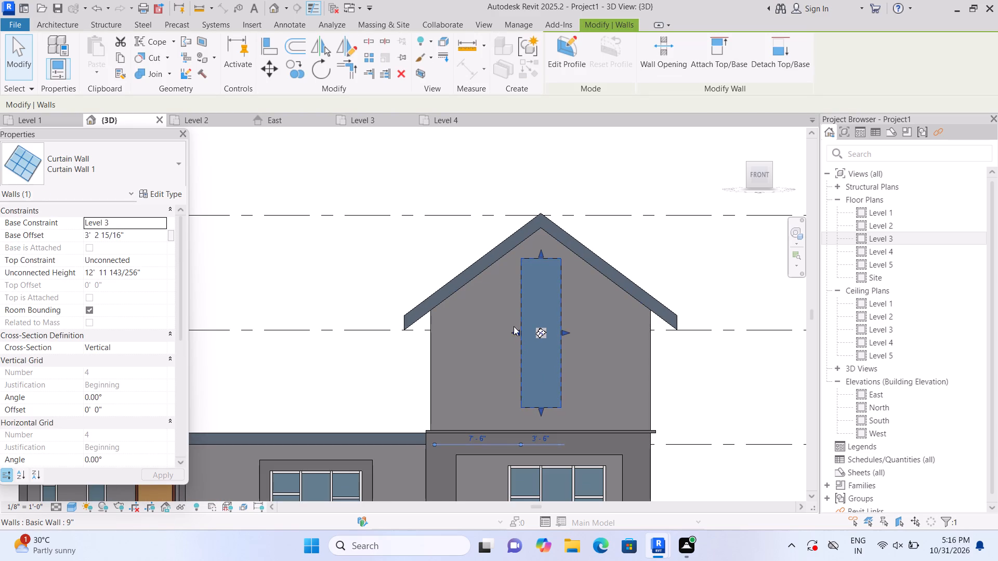
{"action": "left_click_drag", "start_coordinate": [515, 330], "coordinate": [513, 335]}
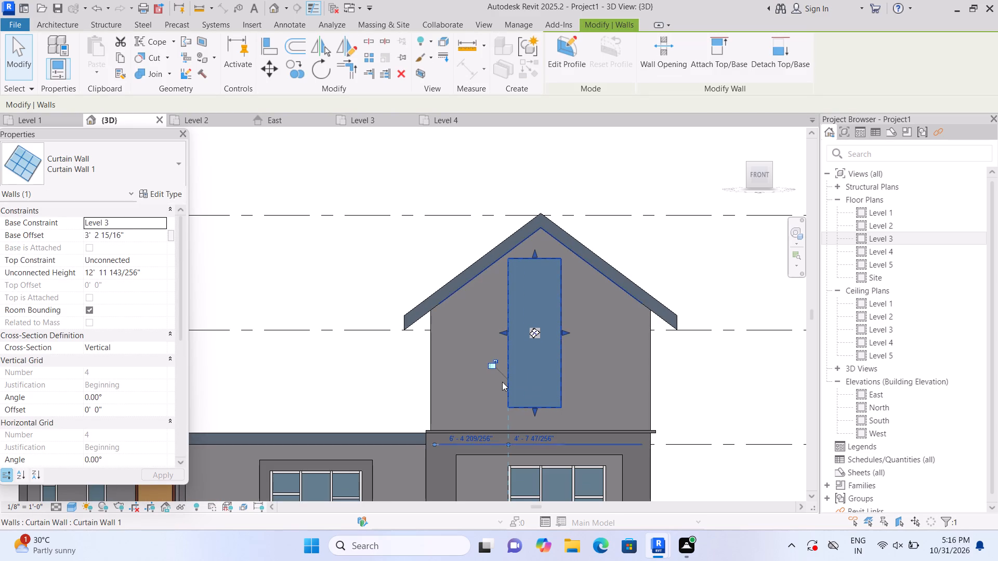
{"action": "scroll", "coordinate": [519, 396], "scroll_direction": "up", "scroll_amount": 2}
{"action": "double_click", "coordinate": [373, 398]}
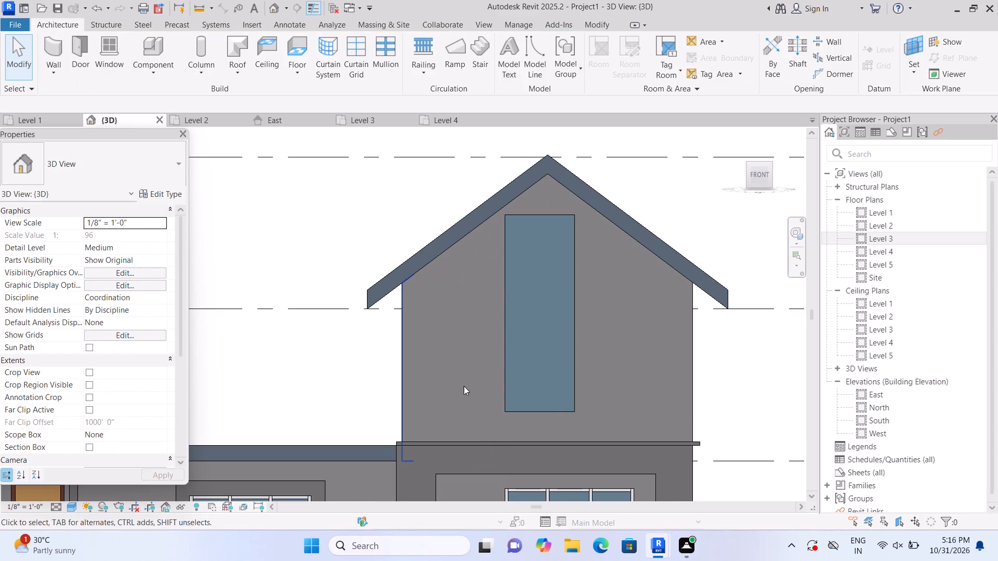
{"action": "left_click", "coordinate": [511, 376]}
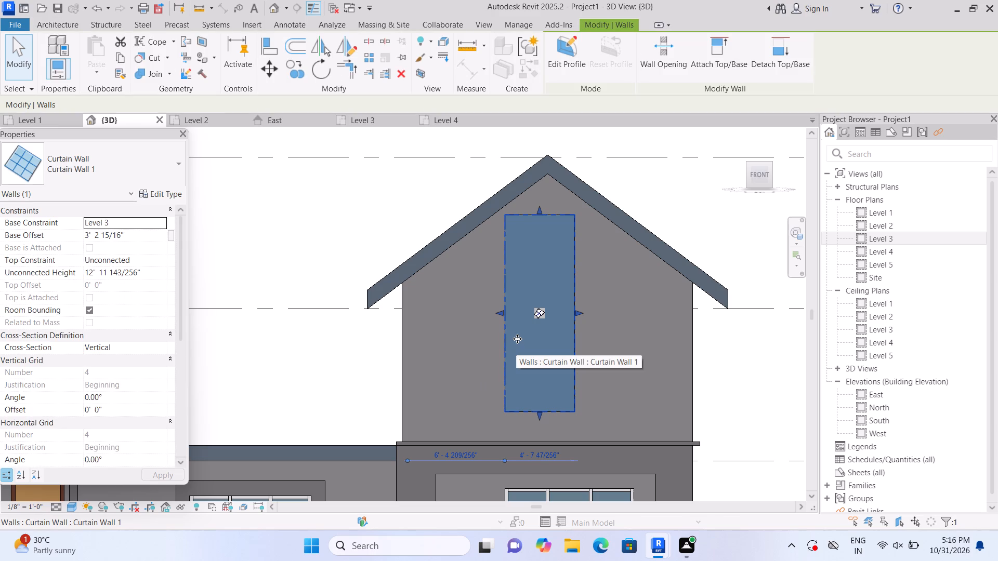
{"action": "left_click", "coordinate": [580, 313]}
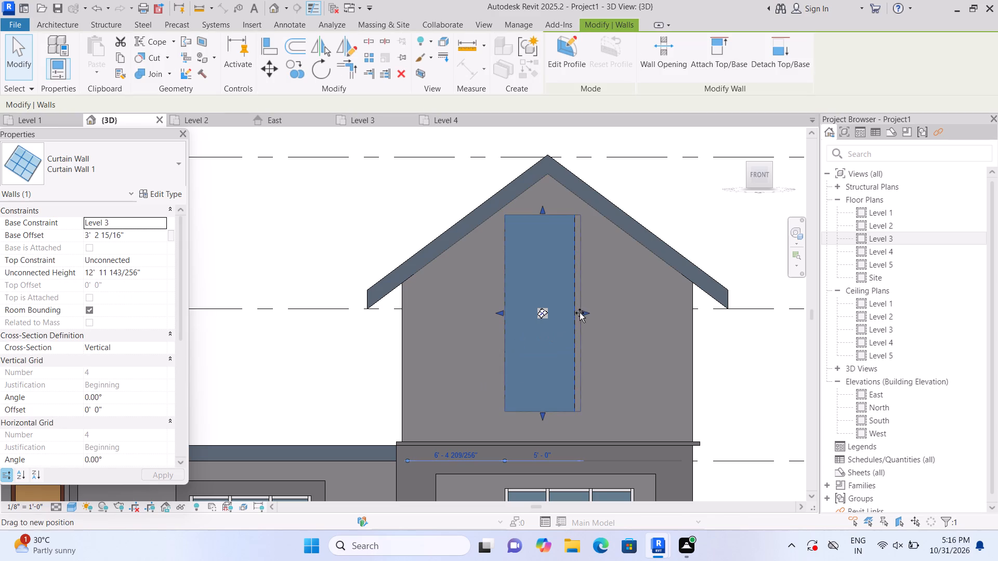
{"action": "left_click", "coordinate": [379, 380]}
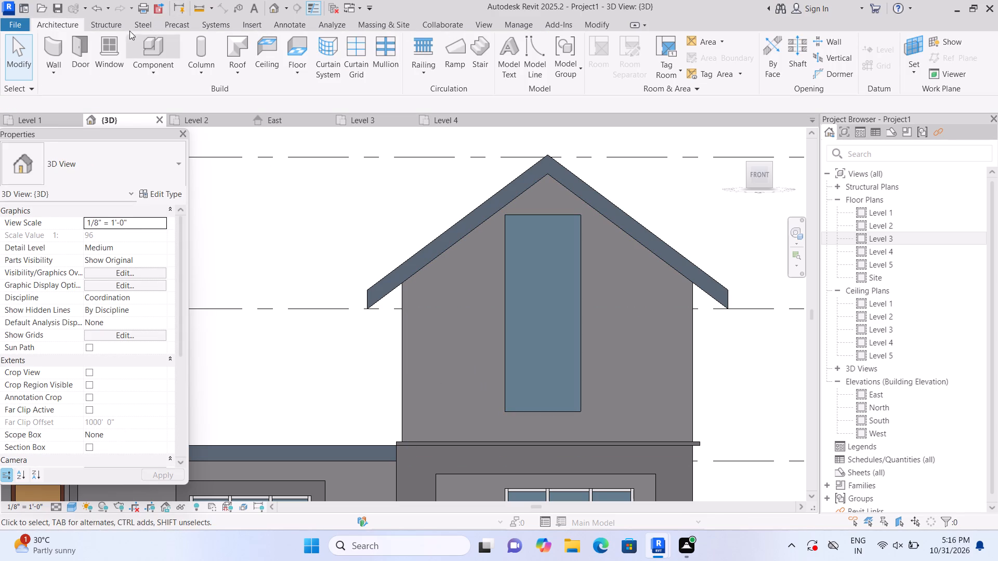
Place 2.5" x 5" rectangular mullions along all four edges of the gable curtain wall.
{"action": "double_click", "coordinate": [383, 61]}
{"action": "left_click", "coordinate": [533, 215]}
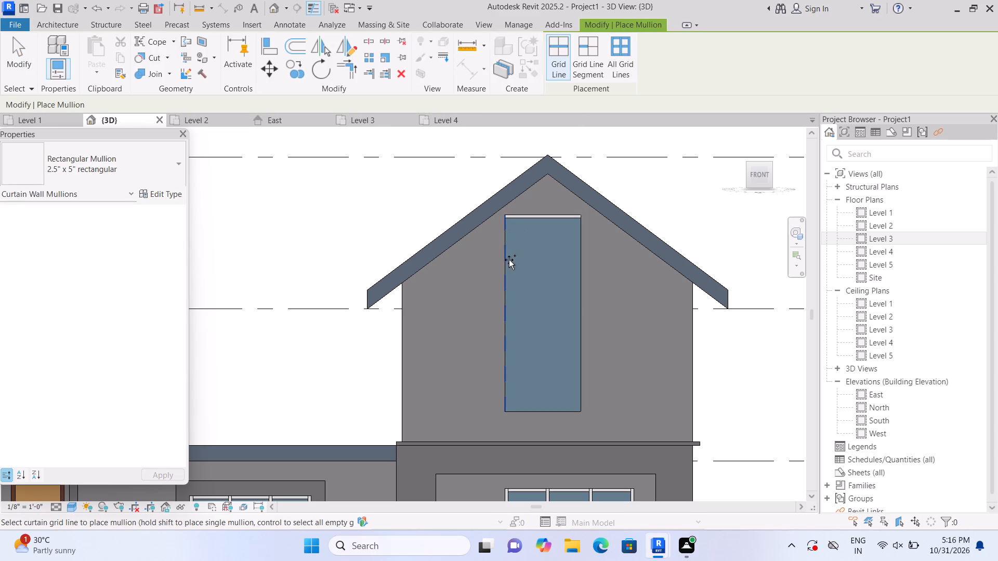
{"action": "left_click", "coordinate": [506, 262]}
{"action": "left_click", "coordinate": [579, 273]}
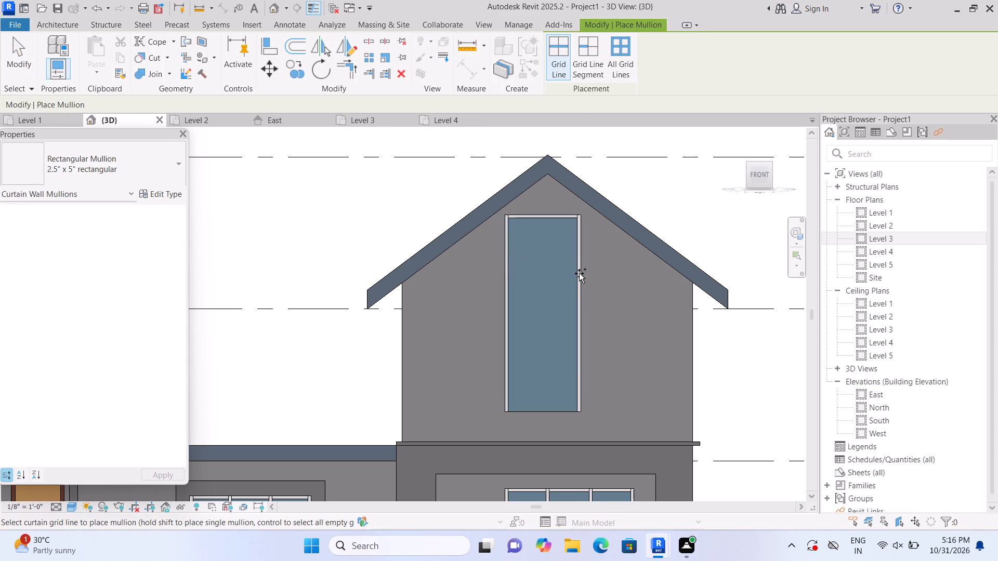
{"action": "left_click", "coordinate": [539, 411]}
{"action": "scroll", "coordinate": [531, 397], "scroll_direction": "down", "scroll_amount": 4}
{"action": "key", "text": "Escape"}
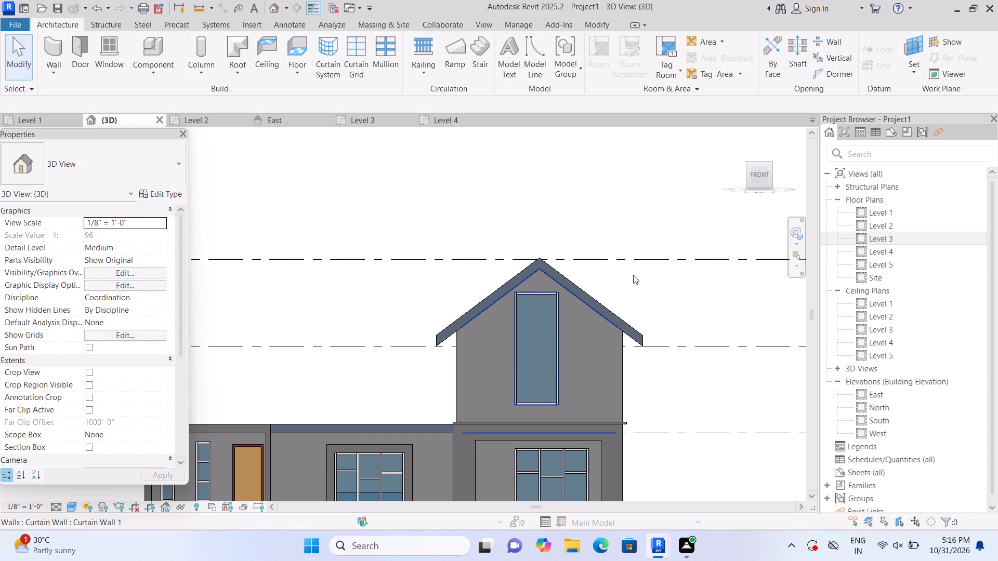
Examine the framed gable window, the roof and the whole front facade in 3D from several angles.
{"action": "left_click", "coordinate": [737, 134]}
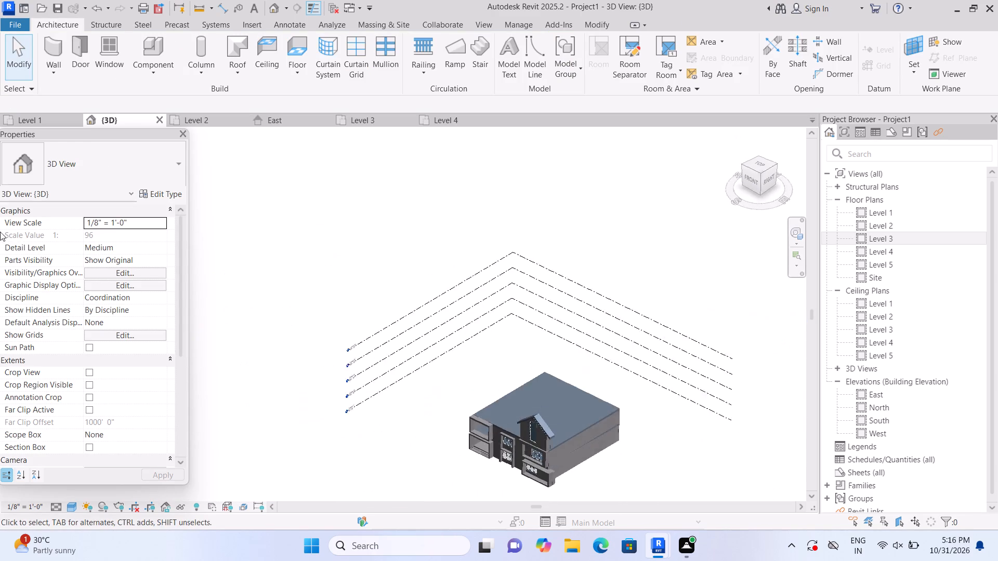
{"action": "scroll", "coordinate": [350, 367], "scroll_direction": "up", "scroll_amount": 3}
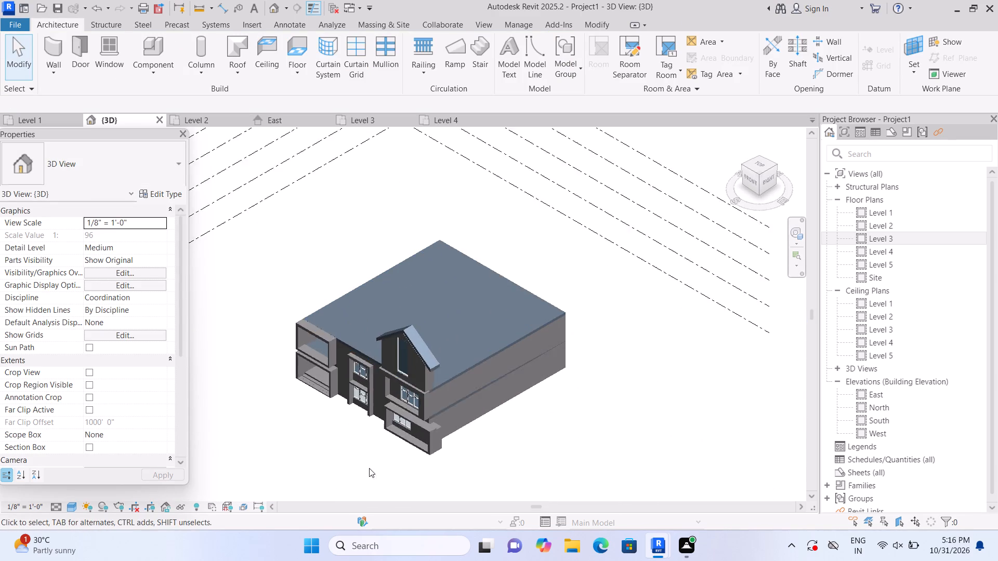
{"action": "scroll", "coordinate": [369, 468], "scroll_direction": "up", "scroll_amount": 5}
{"action": "scroll", "coordinate": [475, 339], "scroll_direction": "up", "scroll_amount": 1}
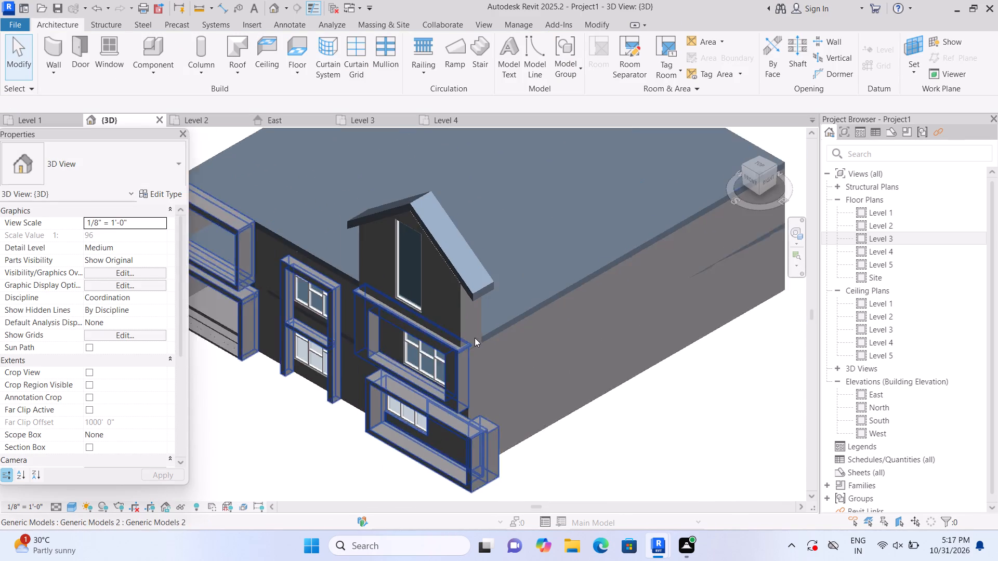
{"action": "scroll", "coordinate": [475, 338], "scroll_direction": "up", "scroll_amount": 3}
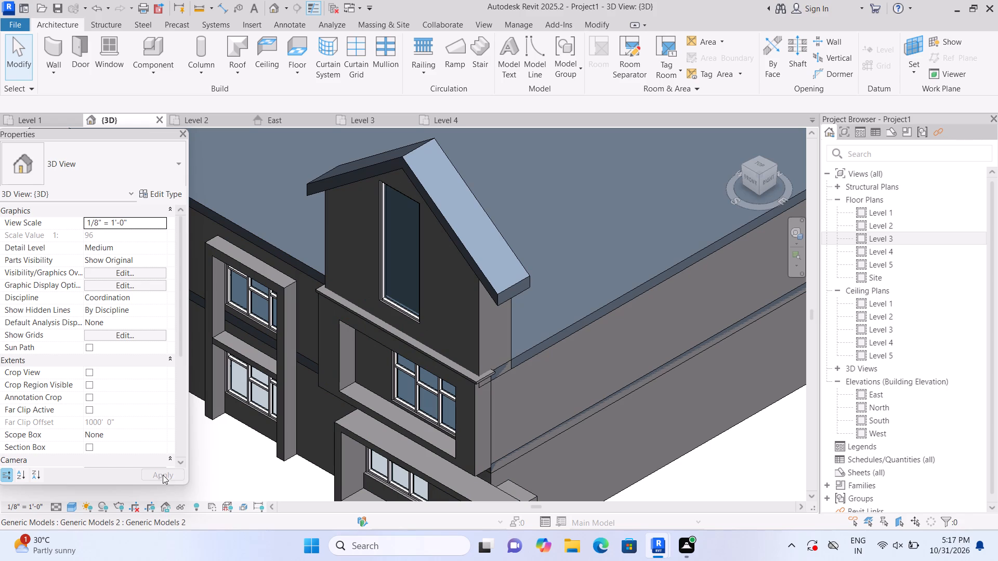
{"action": "middle_click_drag", "start_coordinate": [156, 460], "coordinate": [245, 476], "text": "shift"}
{"action": "scroll", "coordinate": [234, 459], "scroll_direction": "up", "scroll_amount": 1}
{"action": "middle_click_drag", "start_coordinate": [233, 459], "coordinate": [303, 474]}
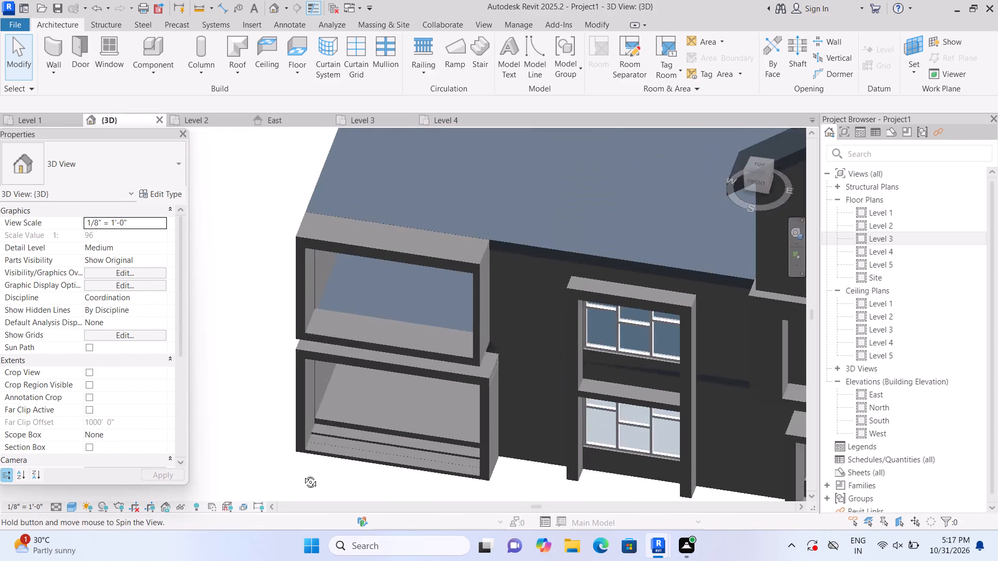
{"action": "middle_click_drag", "start_coordinate": [303, 474], "coordinate": [358, 464]}
{"action": "middle_click_drag", "start_coordinate": [436, 358], "coordinate": [168, 404]}
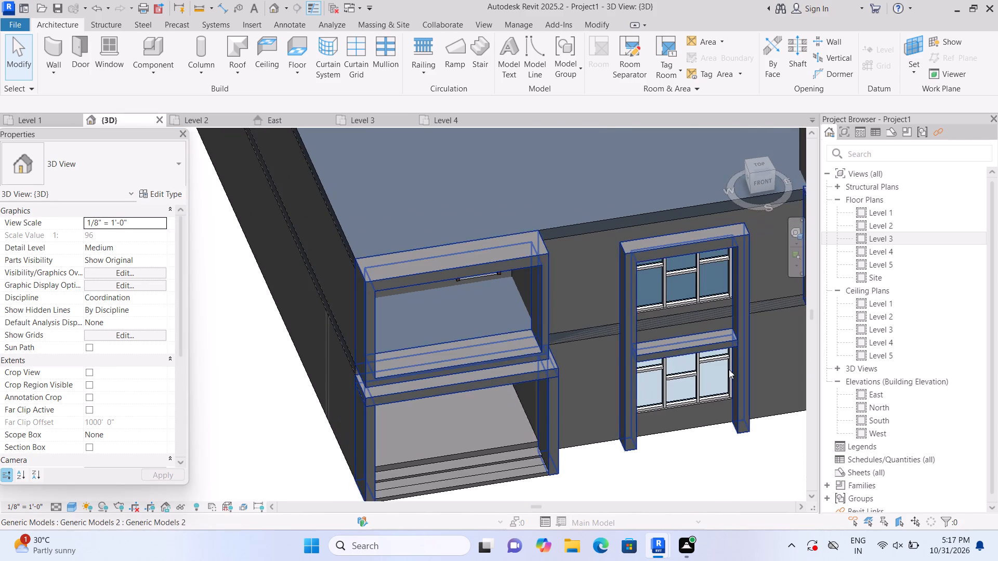
{"action": "middle_click_drag", "start_coordinate": [716, 369], "coordinate": [444, 421]}
{"action": "middle_click_drag", "start_coordinate": [678, 316], "coordinate": [594, 443]}
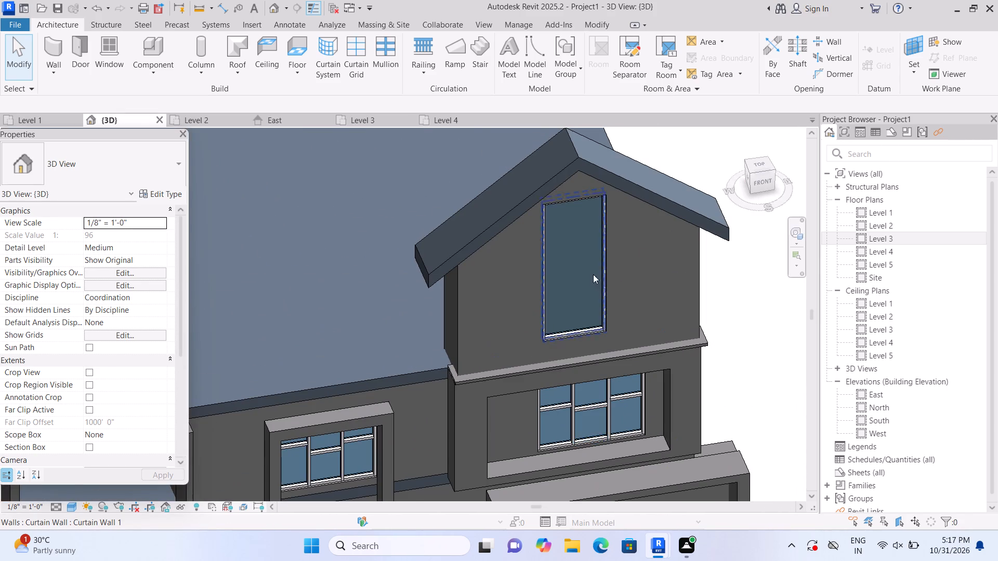
{"action": "scroll", "coordinate": [575, 231], "scroll_direction": "up", "scroll_amount": 3}
{"action": "middle_click_drag", "start_coordinate": [666, 356], "coordinate": [647, 234], "text": "shift"}
{"action": "scroll", "coordinate": [667, 356], "scroll_direction": "up", "scroll_amount": 1, "text": "shift"}
{"action": "middle_click_drag", "start_coordinate": [626, 199], "coordinate": [729, 560]}
{"action": "scroll", "coordinate": [714, 437], "scroll_direction": "down", "scroll_amount": 6}
{"action": "middle_click_drag", "start_coordinate": [697, 454], "coordinate": [697, 263]}
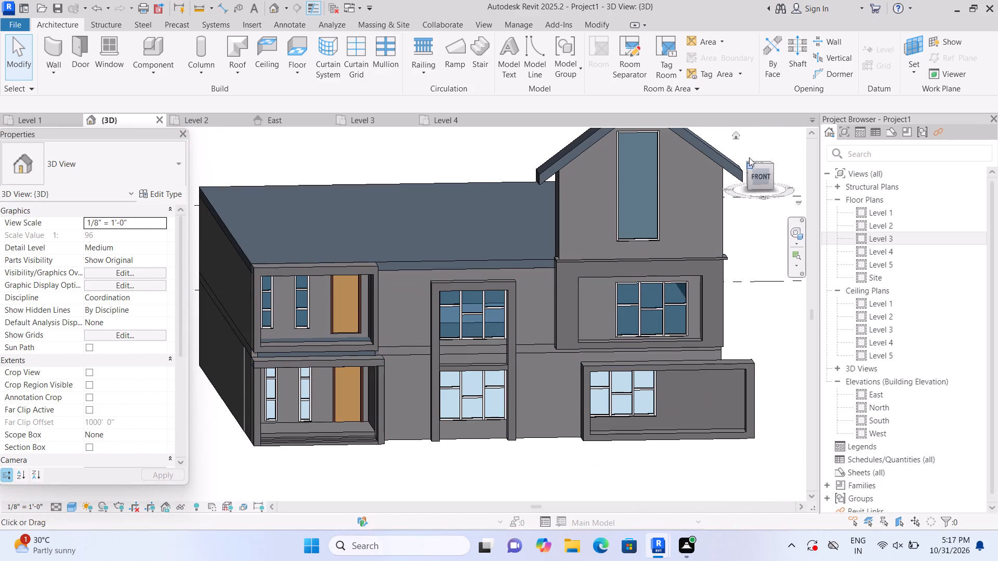
{"action": "left_click", "coordinate": [739, 133]}
{"action": "scroll", "coordinate": [365, 443], "scroll_direction": "up", "scroll_amount": 2}
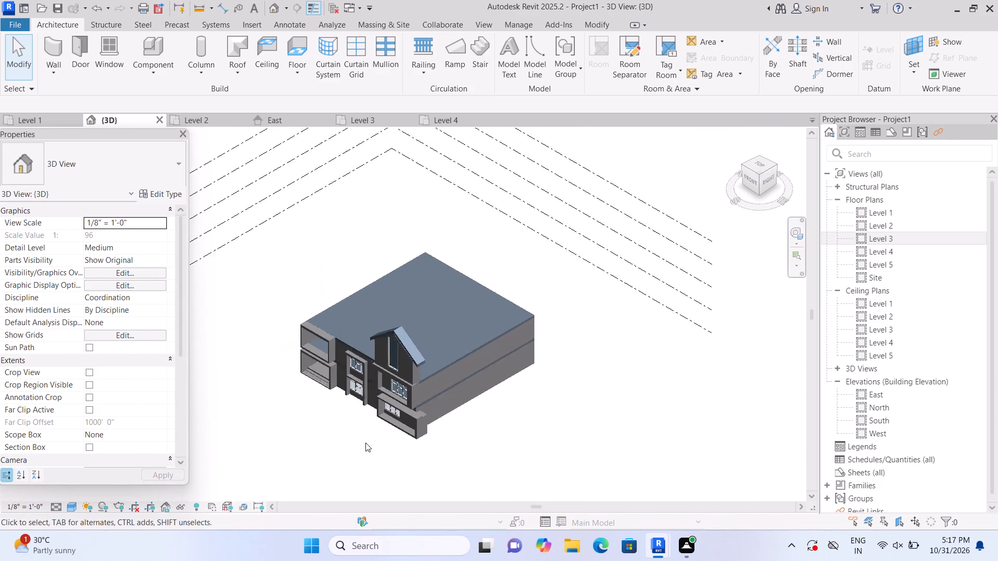
{"action": "scroll", "coordinate": [365, 443], "scroll_direction": "up", "scroll_amount": 5}
{"action": "middle_click_drag", "start_coordinate": [365, 434], "coordinate": [375, 504]}
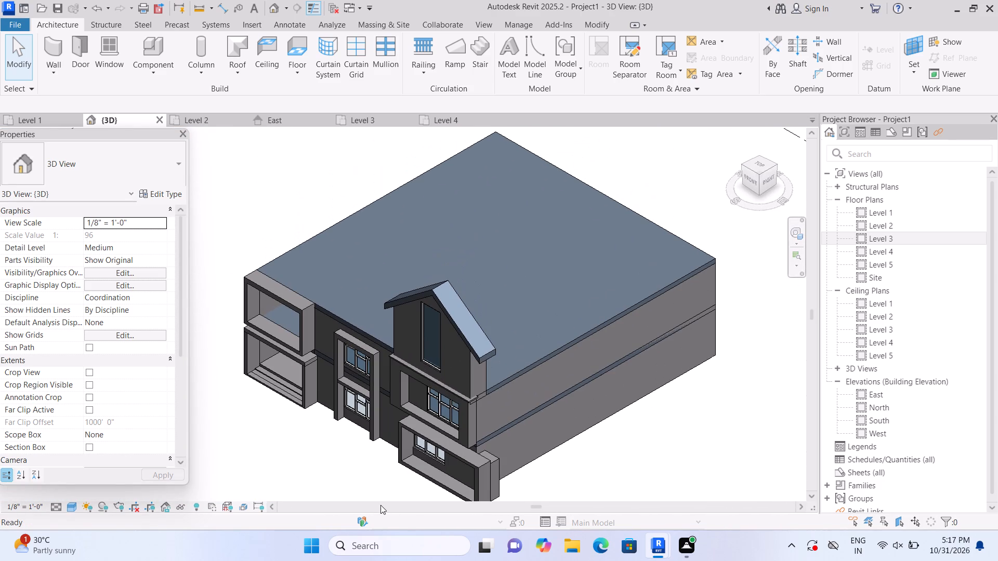
{"action": "scroll", "coordinate": [380, 505], "scroll_direction": "up", "scroll_amount": 4}
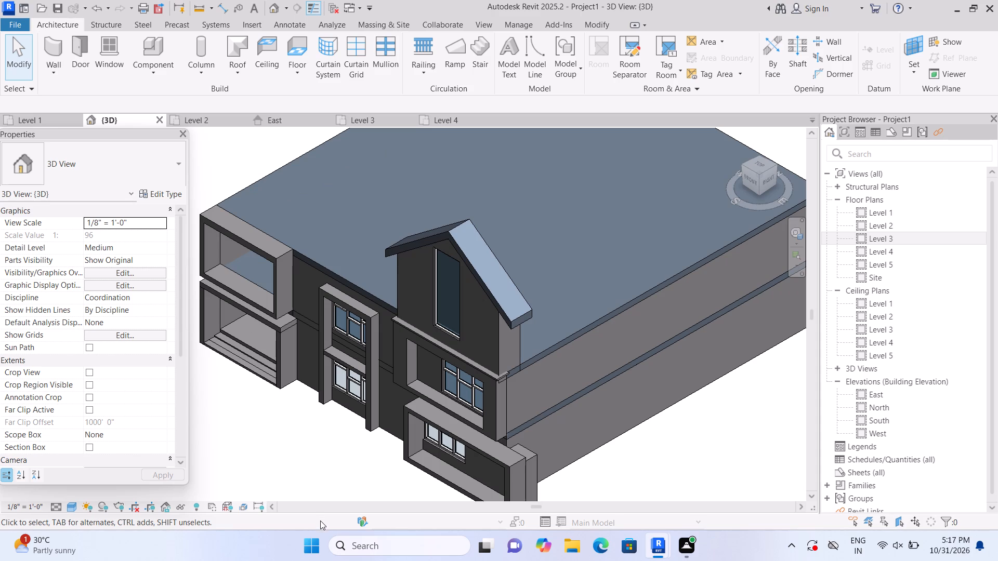
{"action": "middle_click_drag", "start_coordinate": [323, 464], "coordinate": [339, 443]}
{"action": "middle_click_drag", "start_coordinate": [339, 443], "coordinate": [343, 439]}
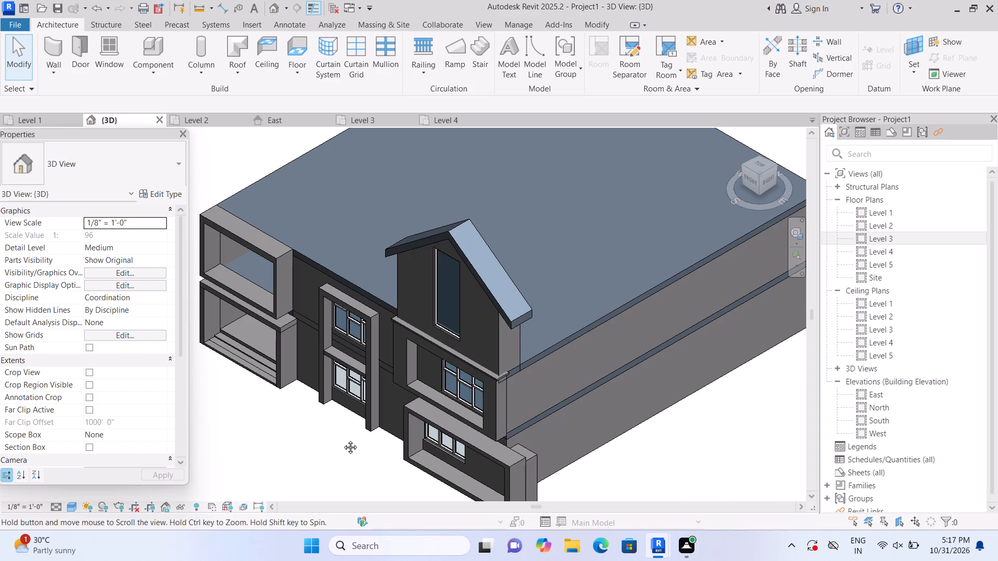
{"action": "middle_click_drag", "start_coordinate": [343, 439], "coordinate": [359, 413]}
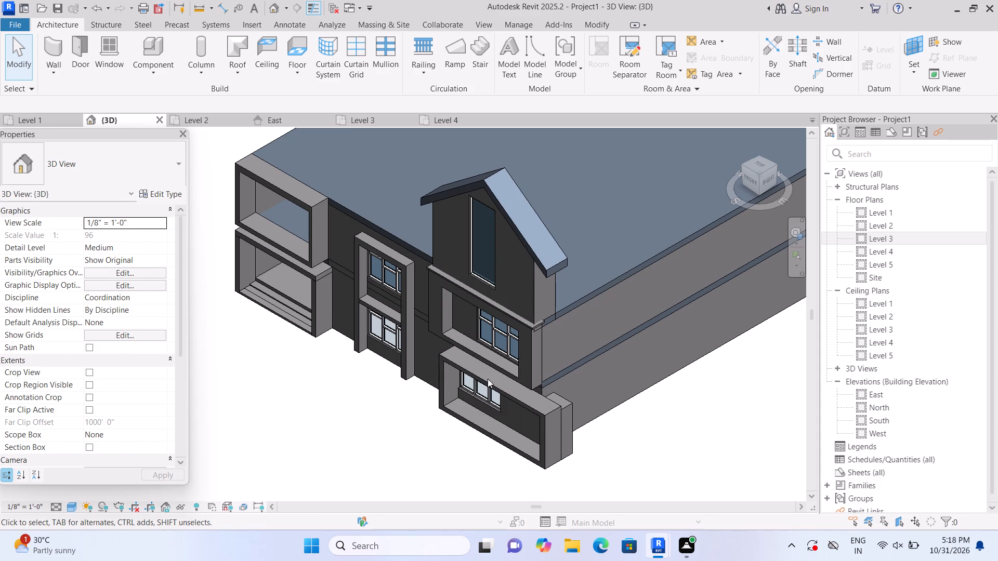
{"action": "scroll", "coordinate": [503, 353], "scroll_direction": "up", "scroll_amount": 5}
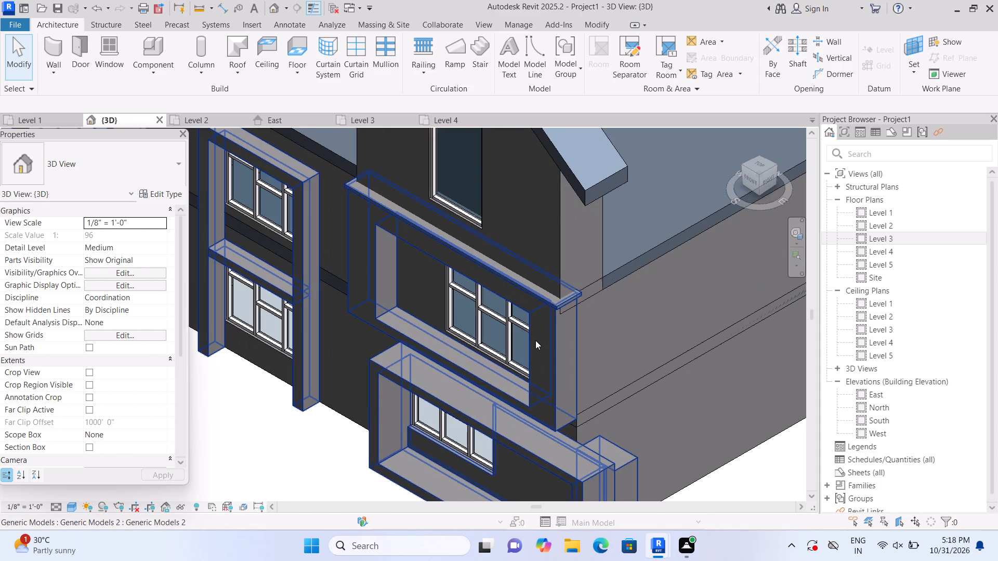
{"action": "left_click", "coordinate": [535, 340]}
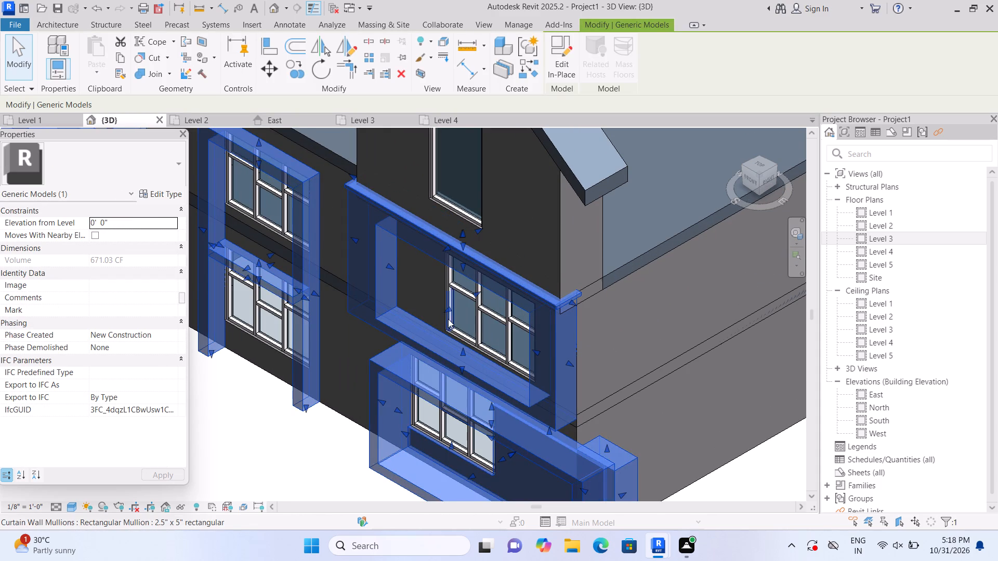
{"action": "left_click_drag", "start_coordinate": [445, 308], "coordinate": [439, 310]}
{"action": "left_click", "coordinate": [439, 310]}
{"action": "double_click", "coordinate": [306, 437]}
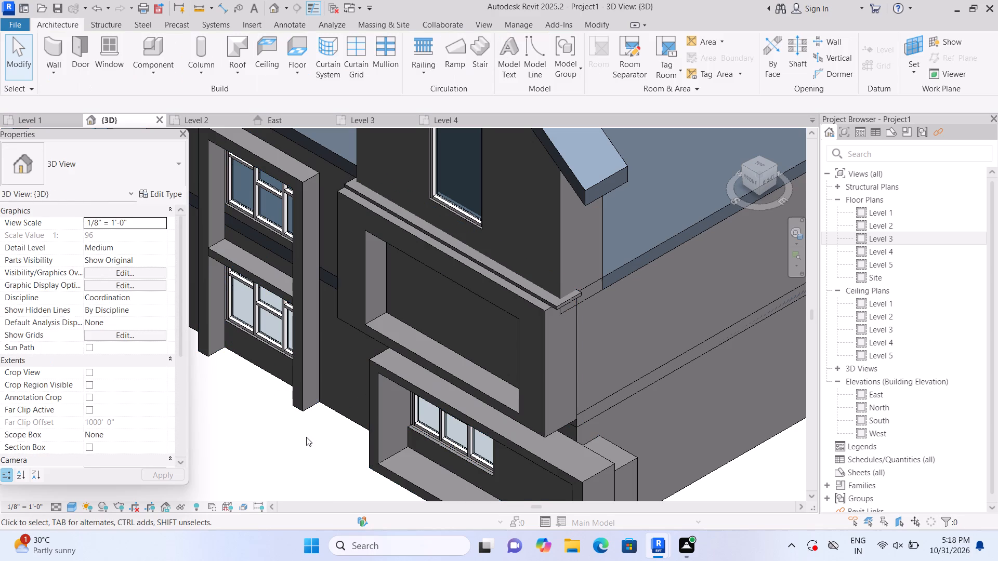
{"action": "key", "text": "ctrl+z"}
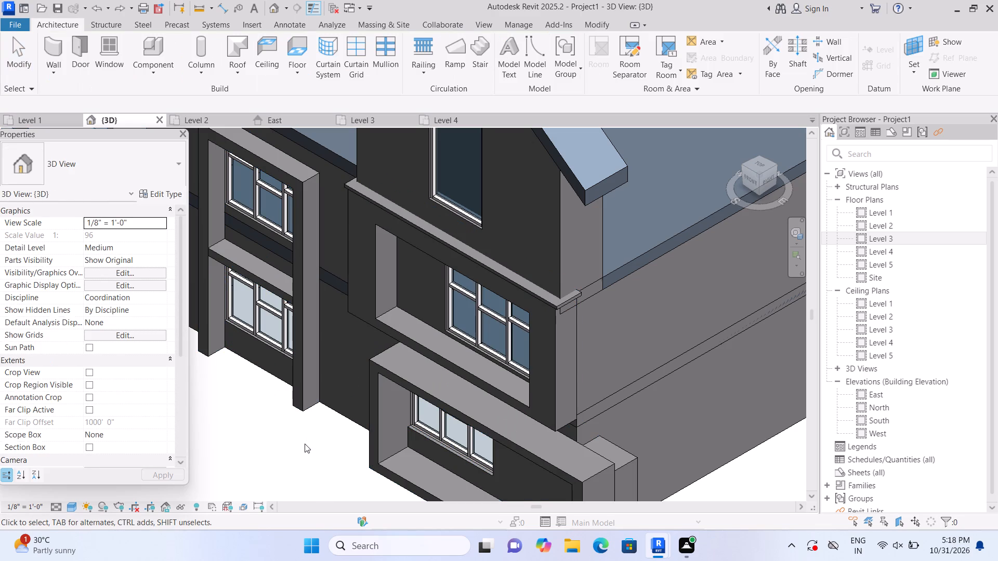
Examine the projecting frames, windows and gable of the front facade in 3D.
{"action": "middle_click_drag", "start_coordinate": [305, 444], "coordinate": [331, 411]}
{"action": "scroll", "coordinate": [331, 410], "scroll_direction": "down", "scroll_amount": 2}
{"action": "middle_click_drag", "start_coordinate": [319, 442], "coordinate": [327, 440]}
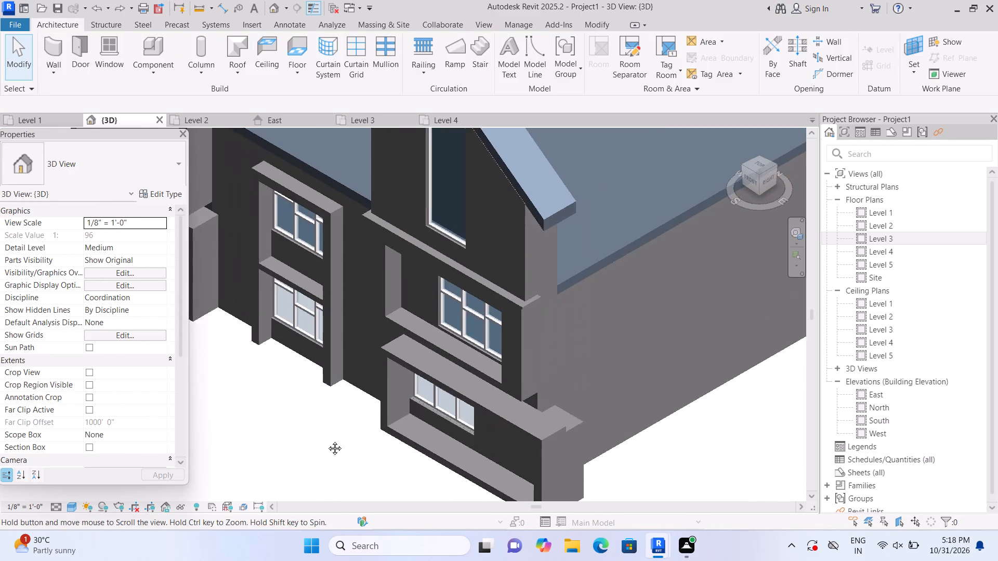
{"action": "middle_click_drag", "start_coordinate": [327, 440], "coordinate": [341, 433]}
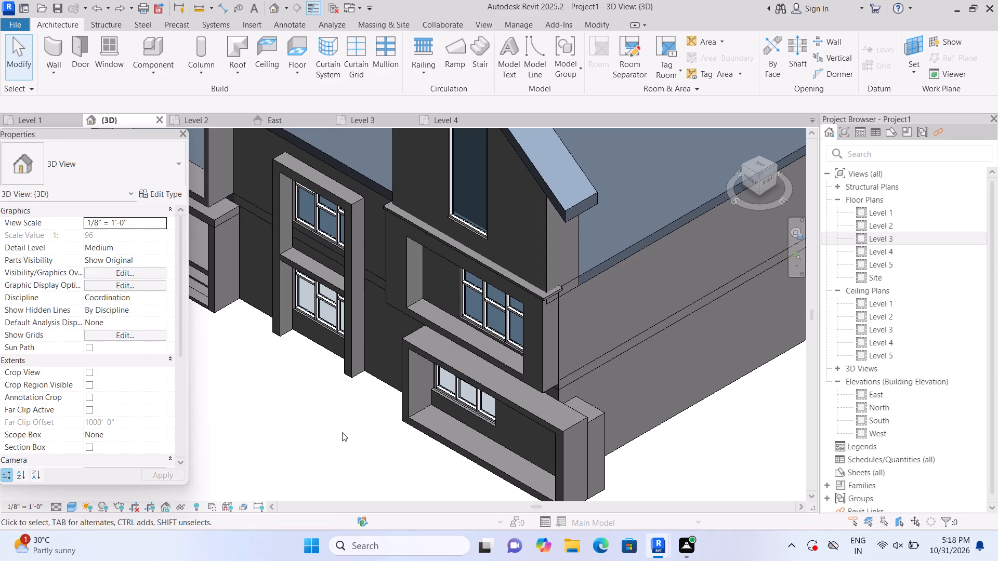
{"action": "scroll", "coordinate": [342, 432], "scroll_direction": "up", "scroll_amount": 1}
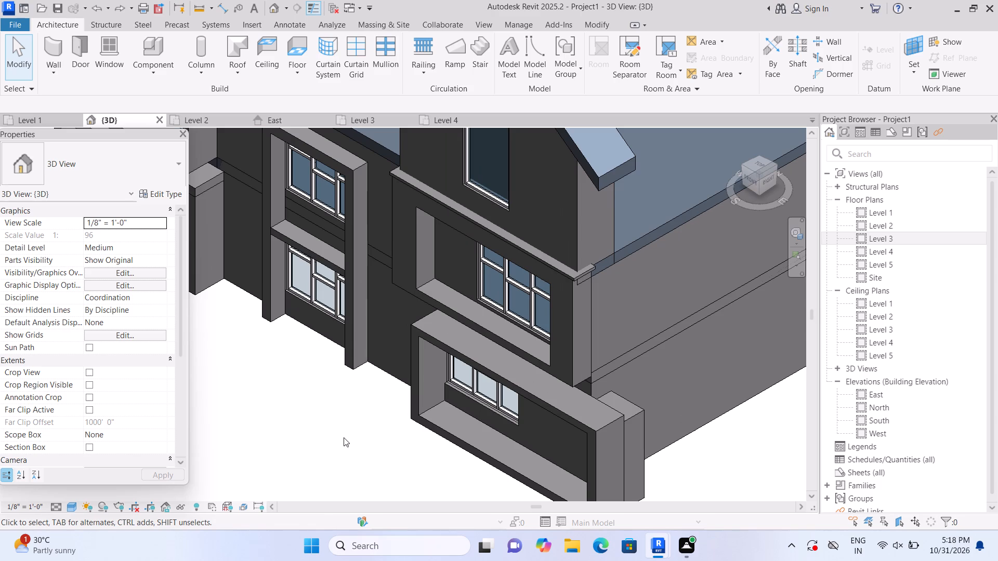
{"action": "scroll", "coordinate": [343, 440], "scroll_direction": "down", "scroll_amount": 3}
{"action": "middle_click_drag", "start_coordinate": [331, 457], "coordinate": [397, 444]}
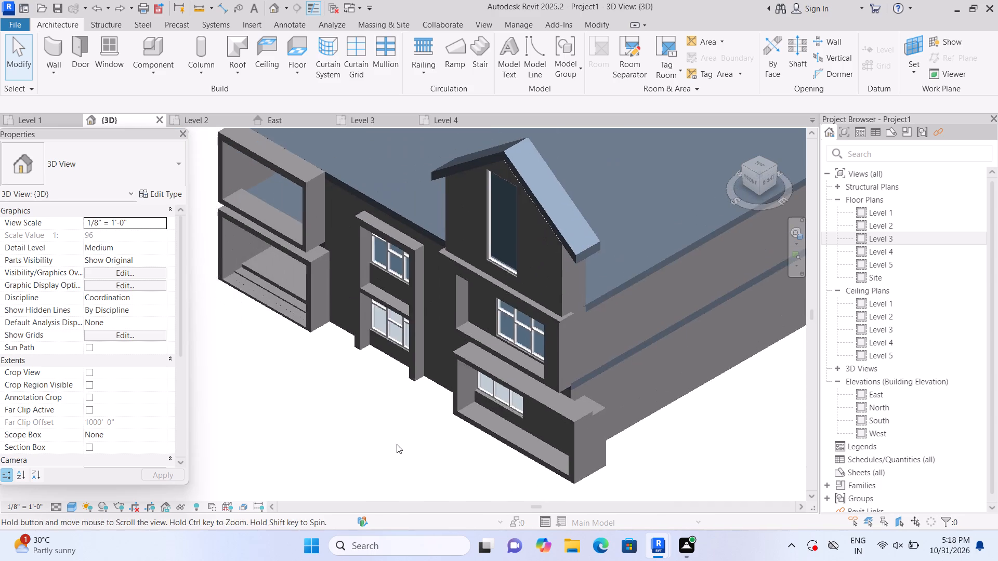
{"action": "scroll", "coordinate": [397, 444], "scroll_direction": "down", "scroll_amount": 1}
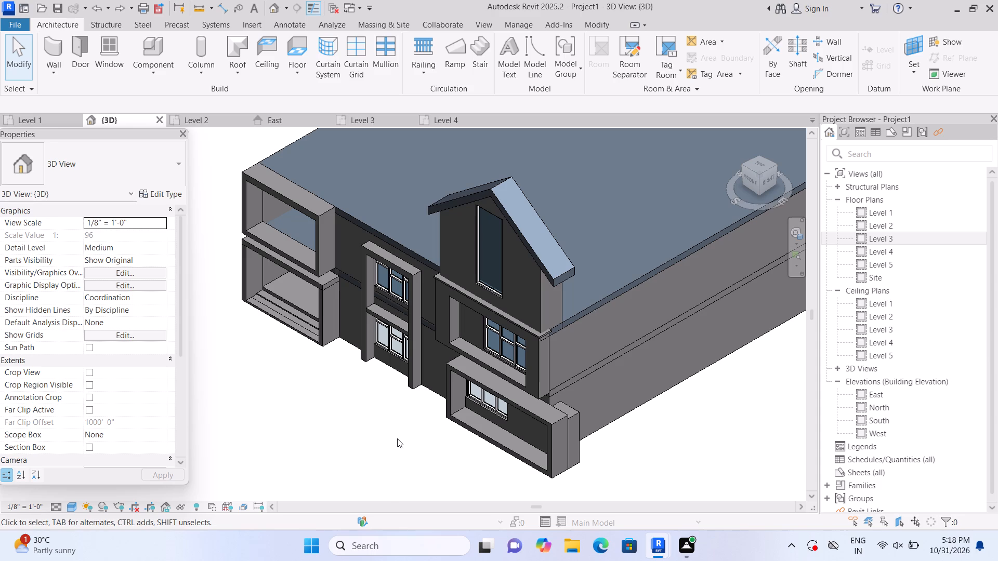
Create an in-place component in the Generic Models category, working from the front 3D view of the facade.
{"action": "left_click", "coordinate": [751, 176]}
{"action": "scroll", "coordinate": [462, 273], "scroll_direction": "up", "scroll_amount": 2}
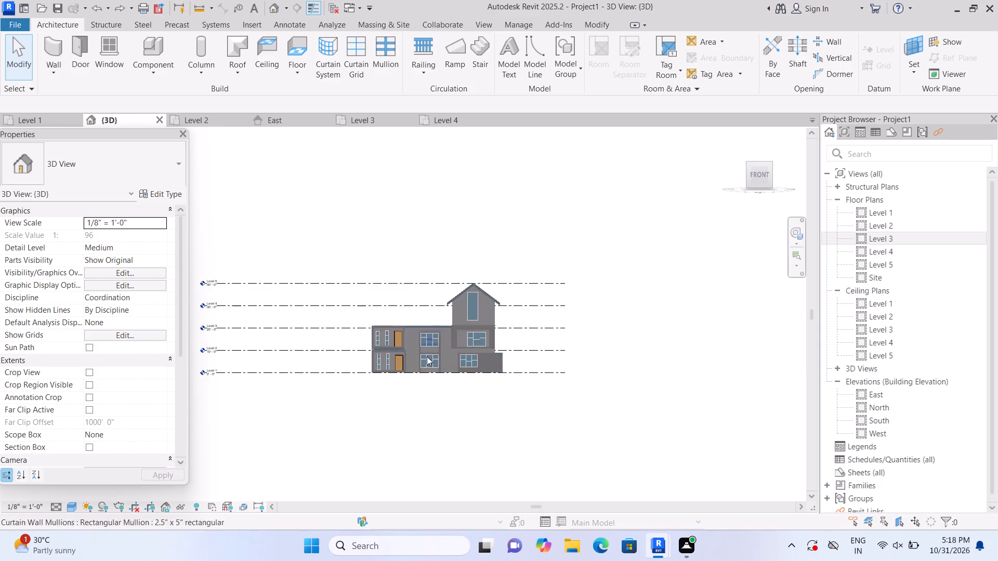
{"action": "scroll", "coordinate": [427, 369], "scroll_direction": "up", "scroll_amount": 9}
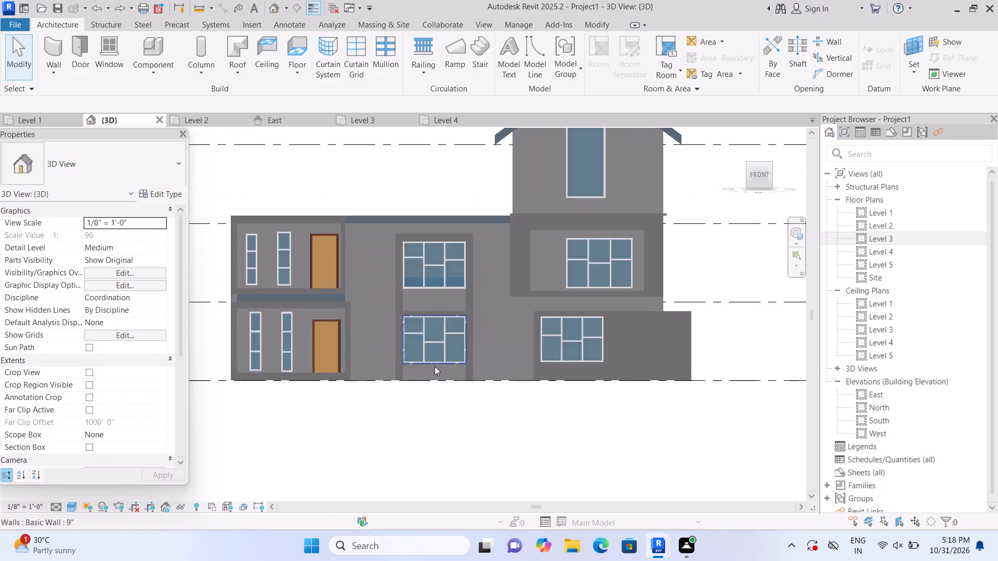
{"action": "scroll", "coordinate": [436, 364], "scroll_direction": "up", "scroll_amount": 1}
{"action": "scroll", "coordinate": [430, 371], "scroll_direction": "down", "scroll_amount": 1}
{"action": "middle_click_drag", "start_coordinate": [403, 393], "coordinate": [440, 400]}
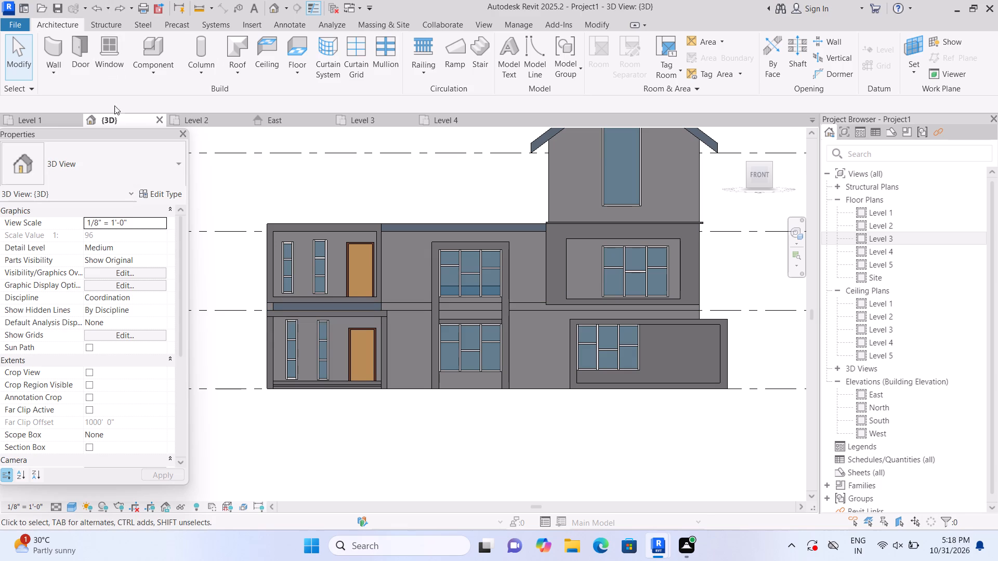
{"action": "left_click", "coordinate": [156, 79]}
{"action": "left_click", "coordinate": [185, 128]}
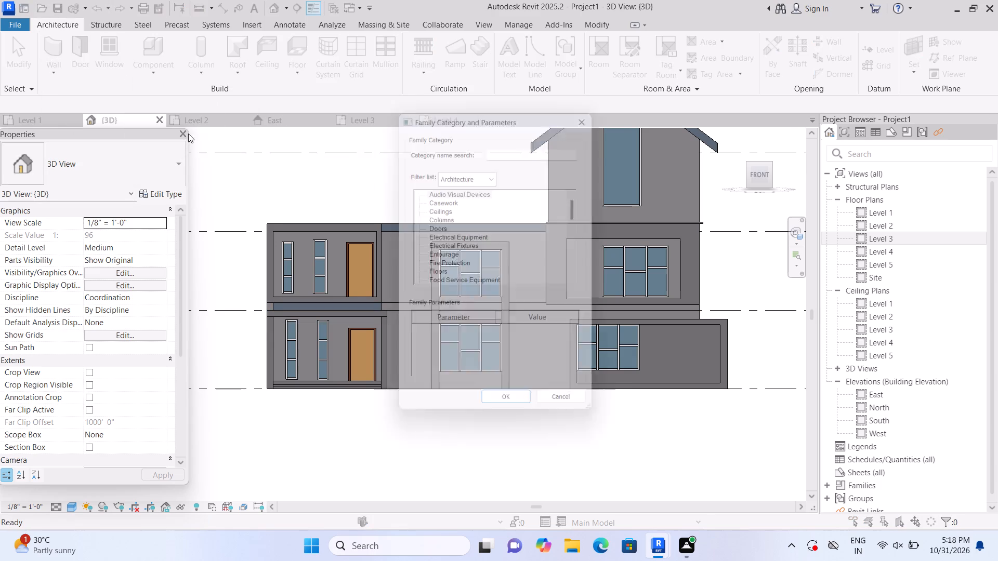
{"action": "scroll", "coordinate": [542, 233], "scroll_direction": "down", "scroll_amount": 5}
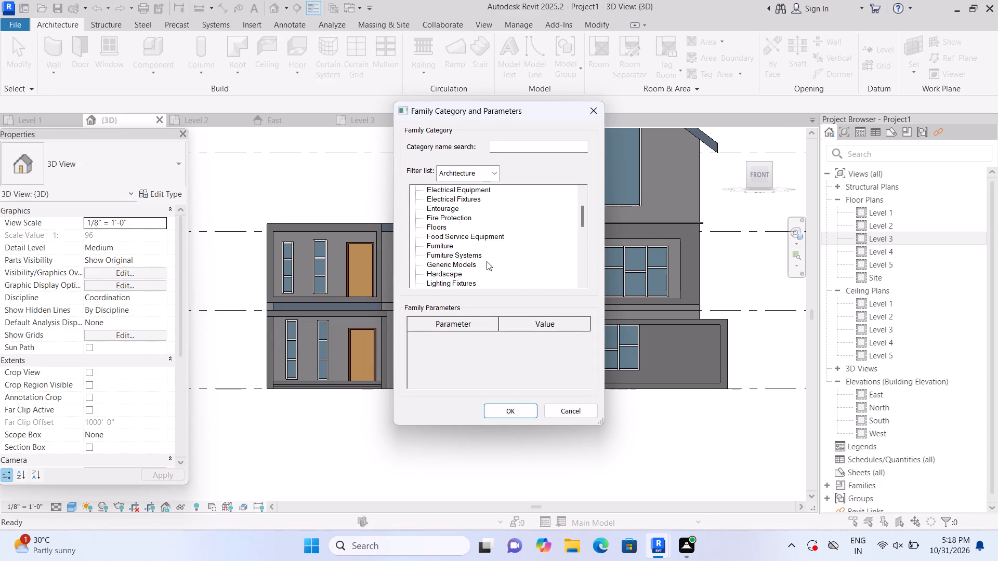
{"action": "left_click", "coordinate": [471, 262]}
{"action": "left_click", "coordinate": [523, 409]}
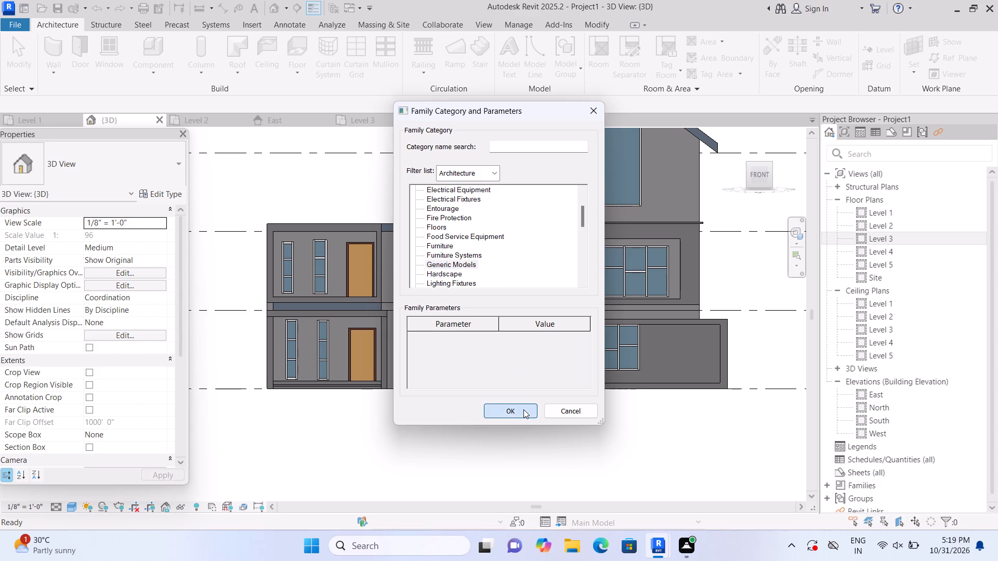
{"action": "left_click", "coordinate": [529, 296]}
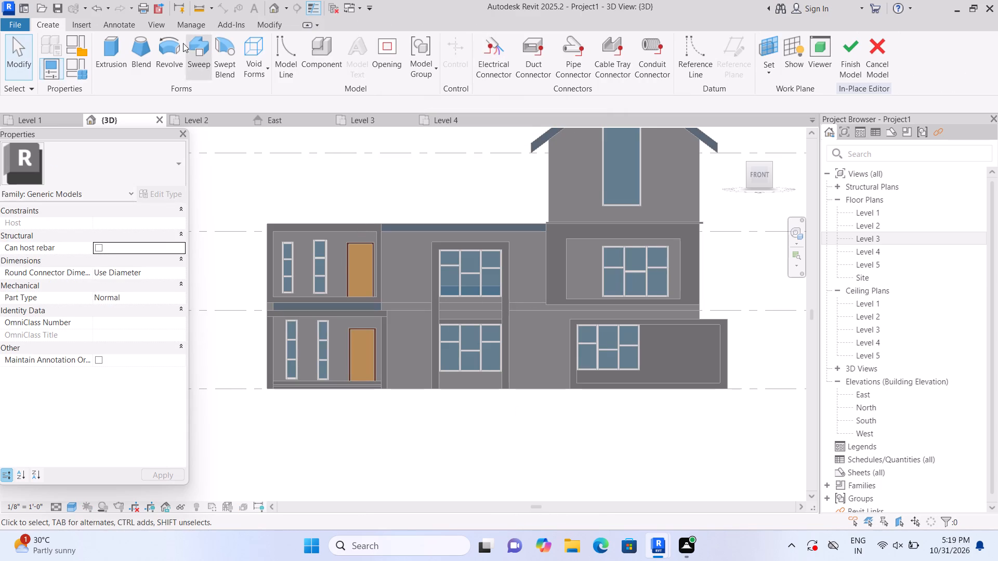
Start a solid extrusion with its work plane picked on the face of the 9" front wall.
{"action": "left_click", "coordinate": [118, 42]}
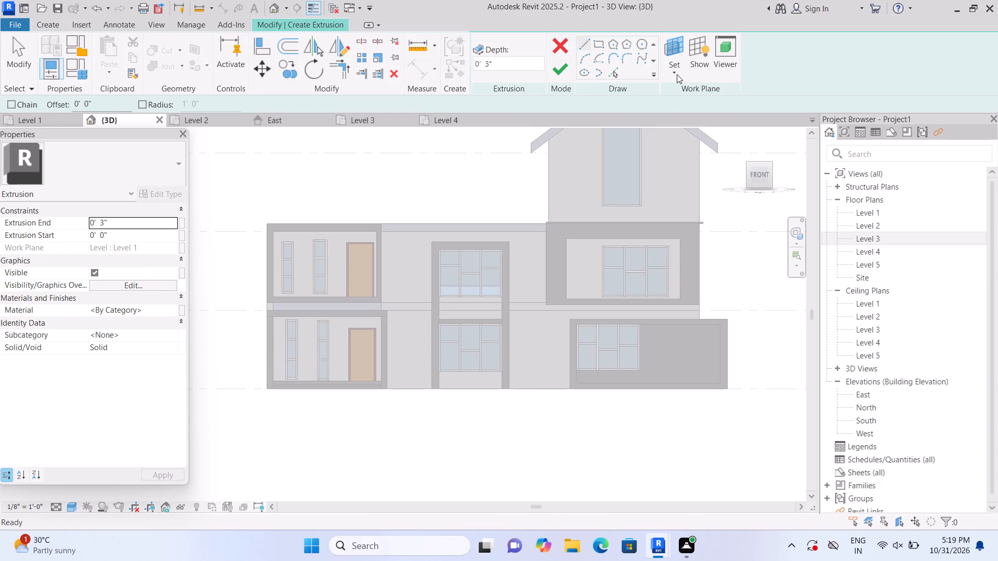
{"action": "double_click", "coordinate": [677, 74]}
{"action": "left_click", "coordinate": [676, 75]}
{"action": "left_click", "coordinate": [682, 128]}
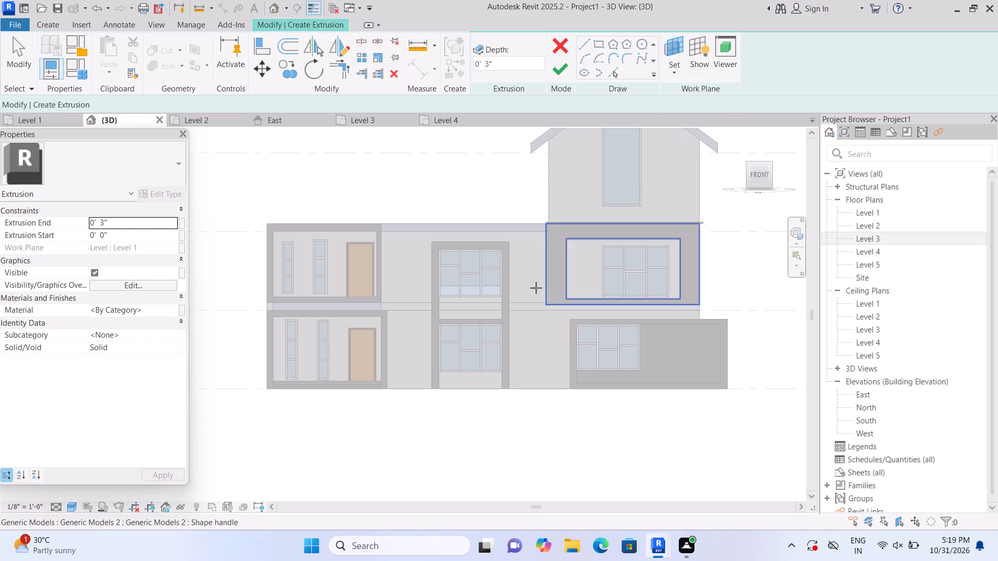
{"action": "scroll", "coordinate": [515, 357], "scroll_direction": "up", "scroll_amount": 2}
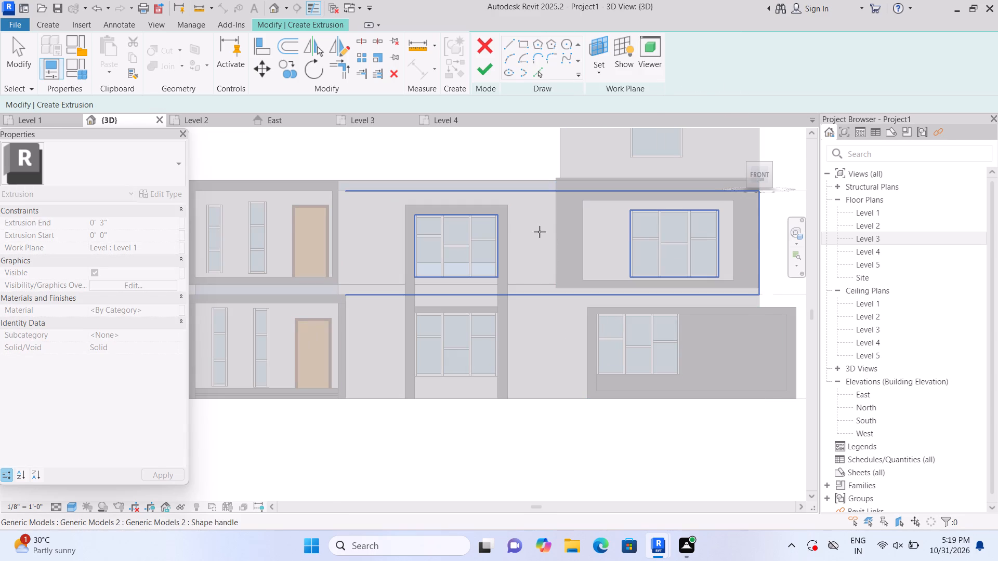
{"action": "double_click", "coordinate": [535, 232]}
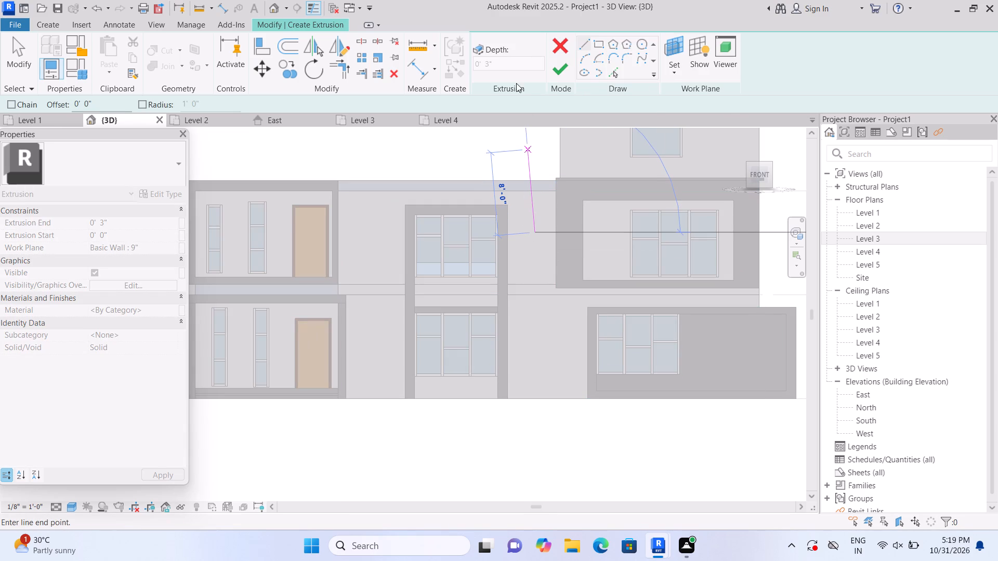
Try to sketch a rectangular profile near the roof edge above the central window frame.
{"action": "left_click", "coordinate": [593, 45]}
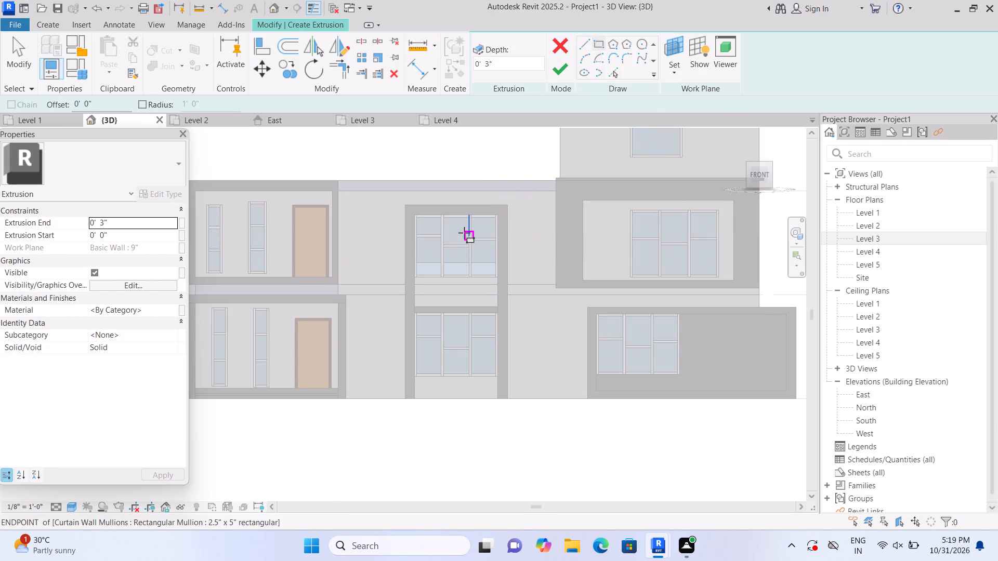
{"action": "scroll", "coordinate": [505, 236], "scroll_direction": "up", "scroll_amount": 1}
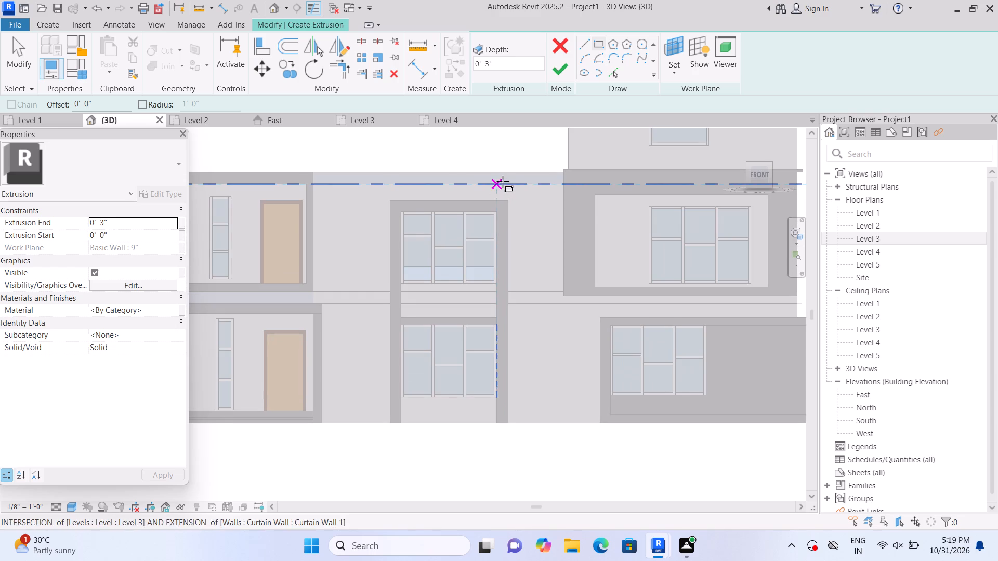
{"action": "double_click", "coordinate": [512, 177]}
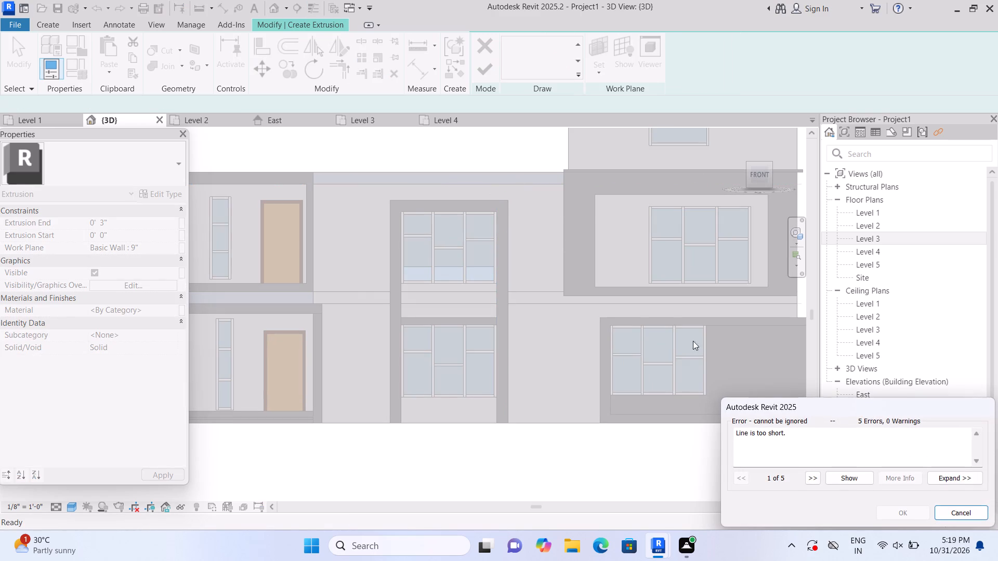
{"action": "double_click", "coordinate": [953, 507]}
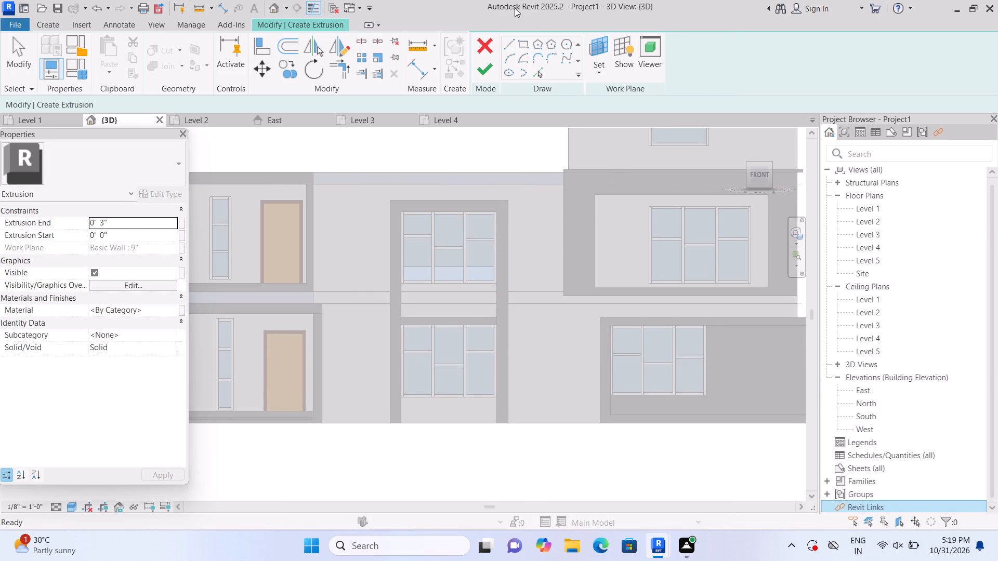
Extrude a 21'-0" tall rectangle from roof top to Level 1, between the central window frame and the gable-side upper frame's near edge.
{"action": "left_click", "coordinate": [517, 50]}
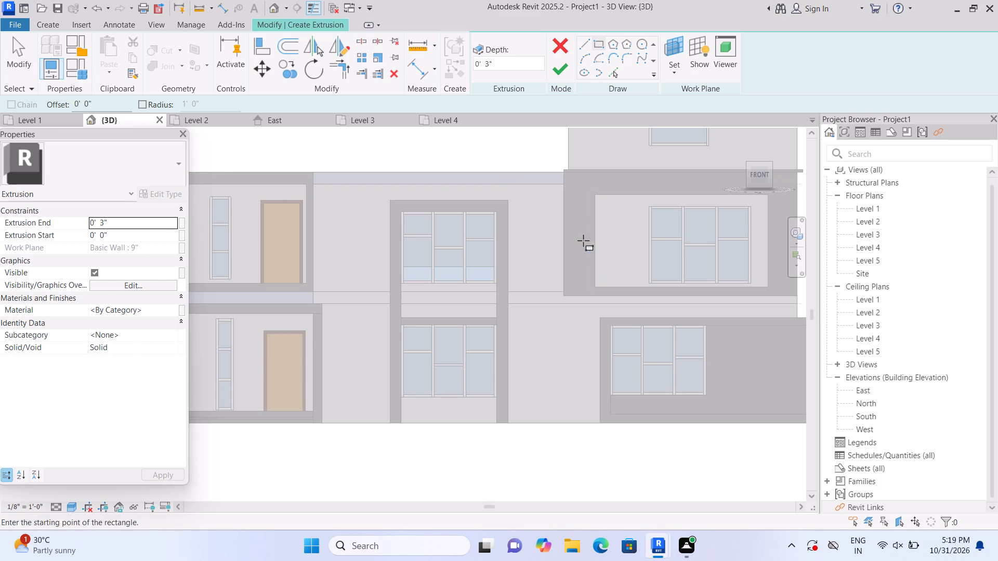
{"action": "middle_click_drag", "start_coordinate": [515, 232], "coordinate": [498, 225]}
{"action": "scroll", "coordinate": [515, 232], "scroll_direction": "up", "scroll_amount": 1}
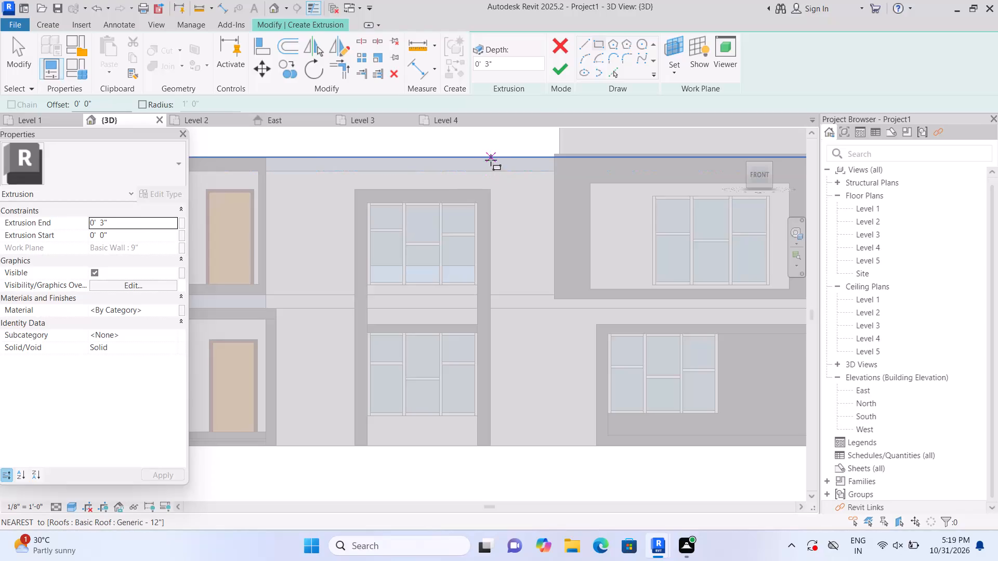
{"action": "left_click", "coordinate": [491, 159]}
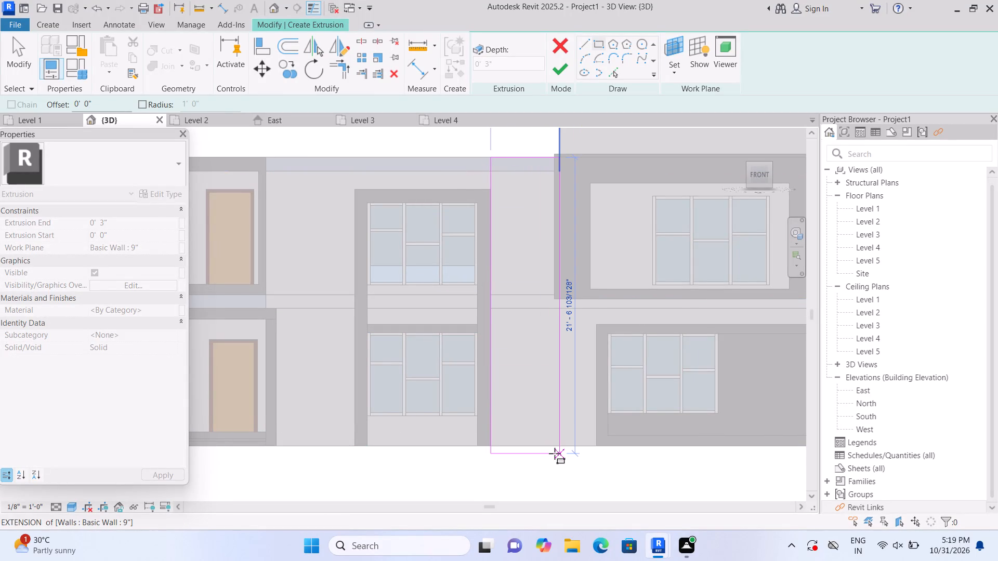
{"action": "scroll", "coordinate": [548, 449], "scroll_direction": "up", "scroll_amount": 2}
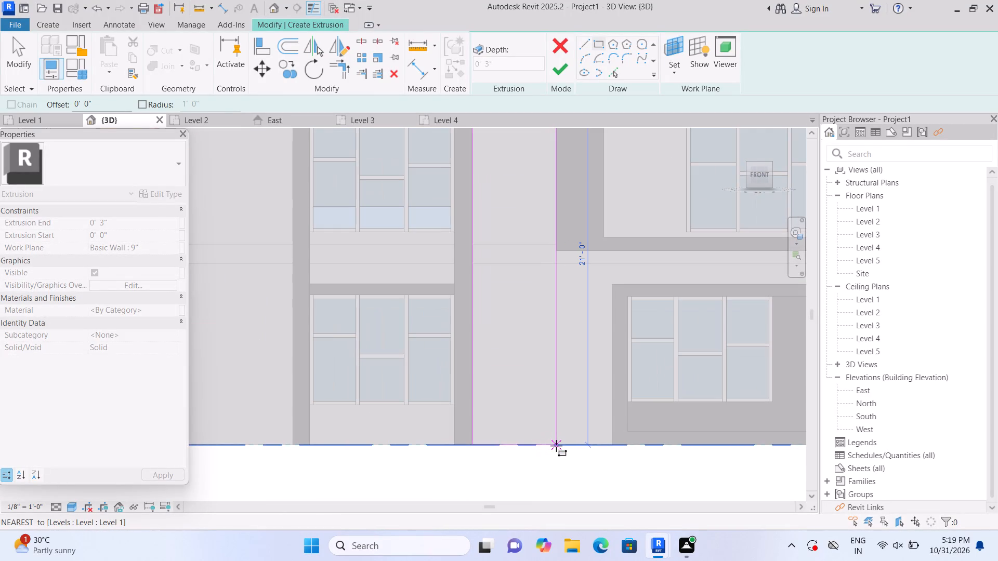
{"action": "left_click", "coordinate": [556, 446]}
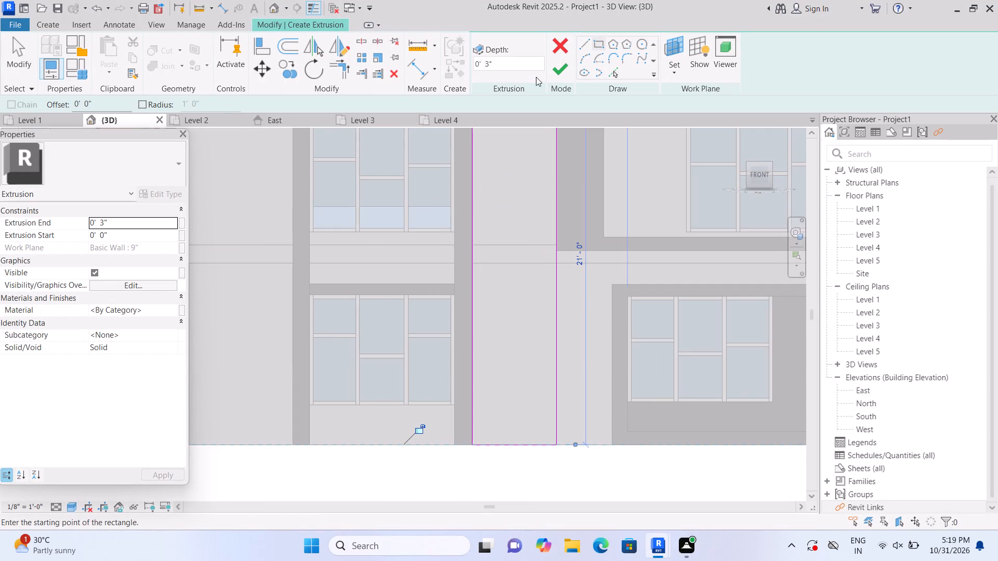
{"action": "left_click", "coordinate": [556, 73]}
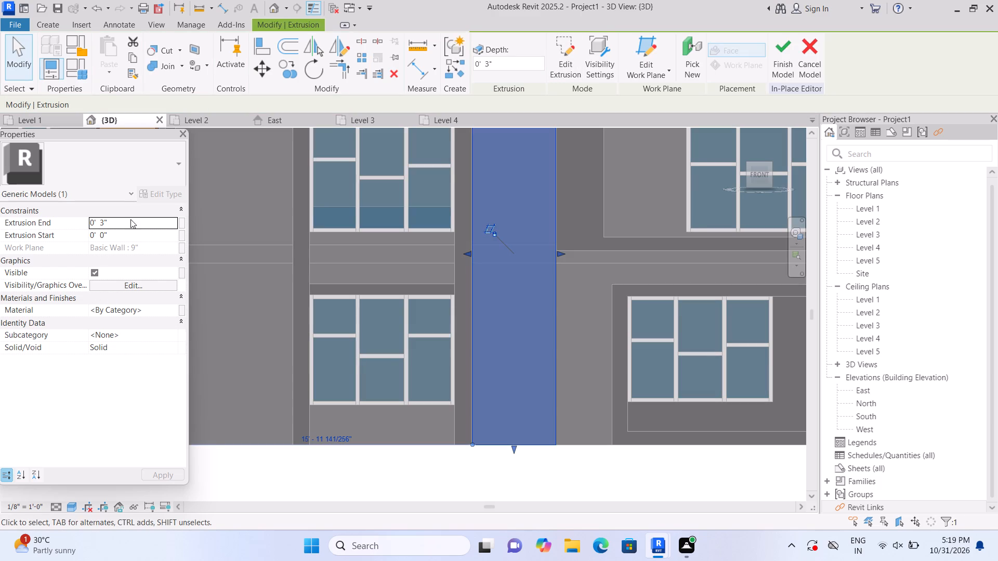
Set the new wall panel's extrusion end to 2".
{"action": "left_click", "coordinate": [130, 219]}
{"action": "key", "text": "BackSpace"}
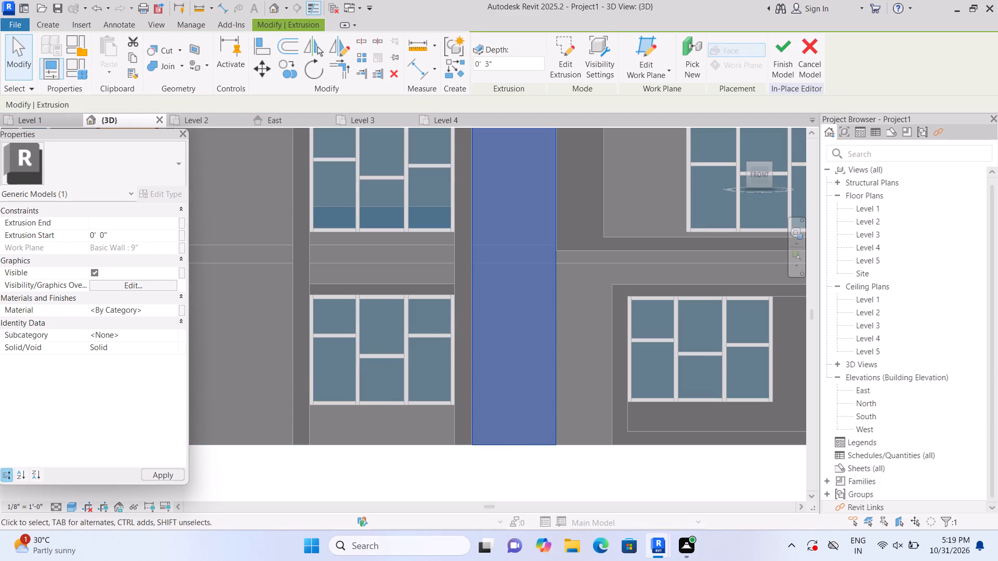
{"action": "key", "text": "2"}
{"action": "key", "text": "shift+quotedbl"}
{"action": "key", "text": "Return"}
{"action": "left_click", "coordinate": [365, 479]}
Start another solid extrusion with its work plane picked on the ground-floor 9" front wall face, between the gable-side window frames.
{"action": "scroll", "coordinate": [365, 479], "scroll_direction": "down", "scroll_amount": 2}
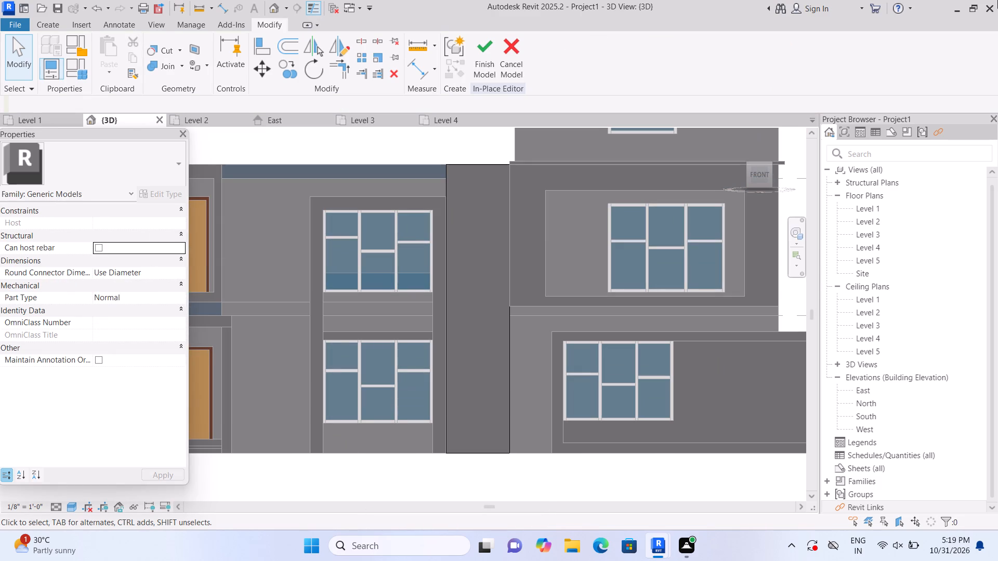
{"action": "left_click", "coordinate": [58, 25]}
{"action": "double_click", "coordinate": [119, 70]}
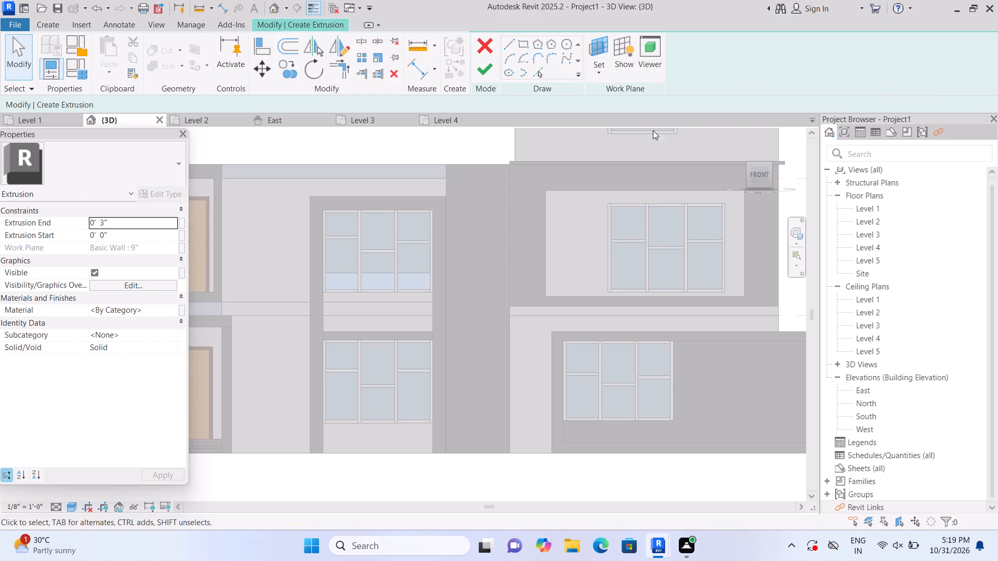
{"action": "left_click", "coordinate": [606, 73]}
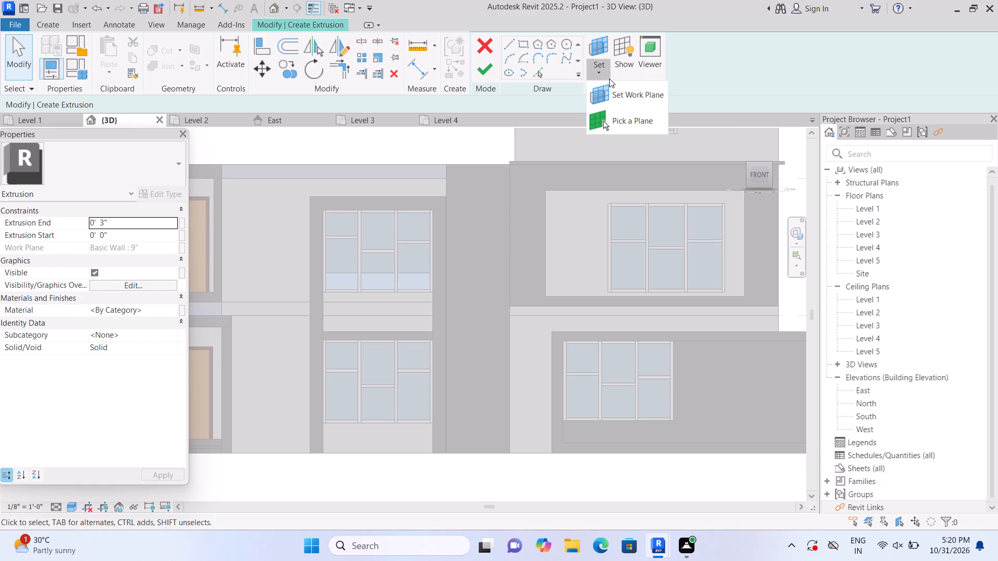
{"action": "left_click", "coordinate": [624, 118]}
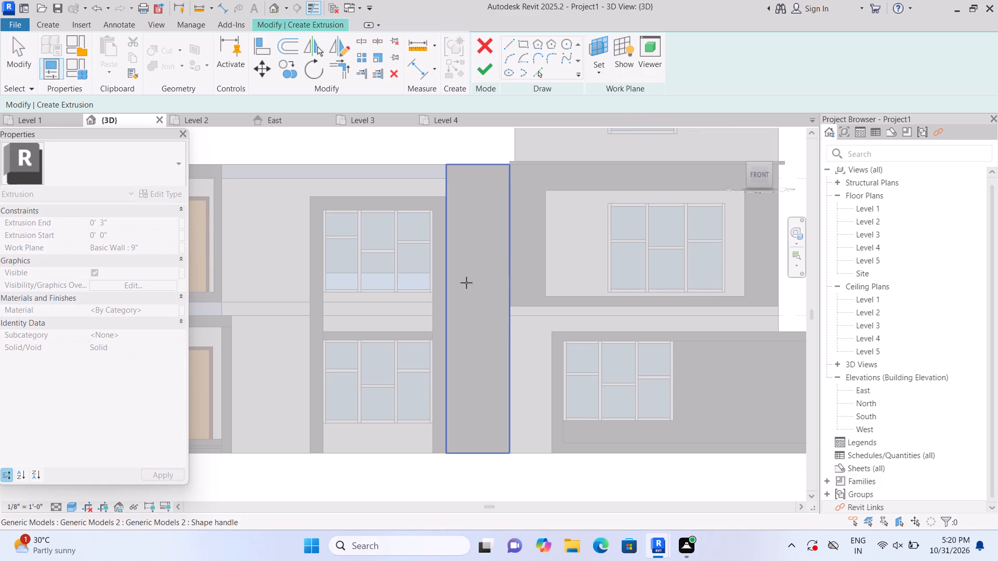
{"action": "middle_click_drag", "start_coordinate": [466, 283], "coordinate": [417, 197]}
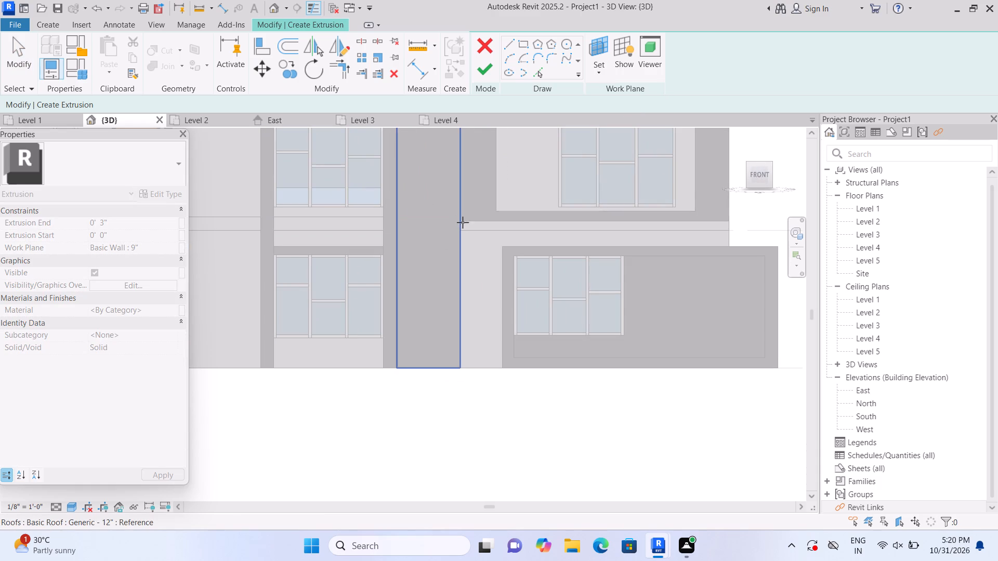
{"action": "left_click", "coordinate": [597, 75]}
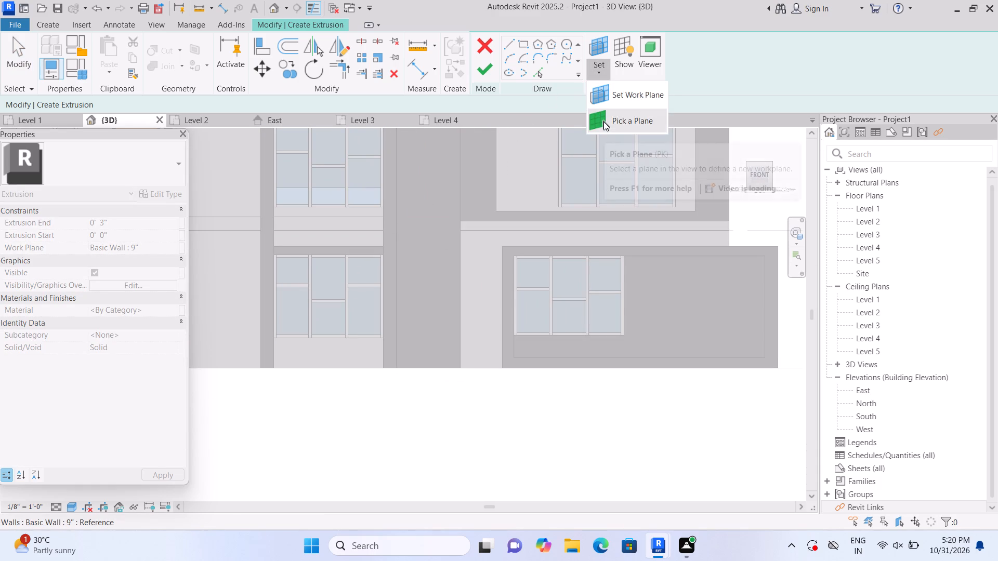
{"action": "left_click", "coordinate": [603, 122]}
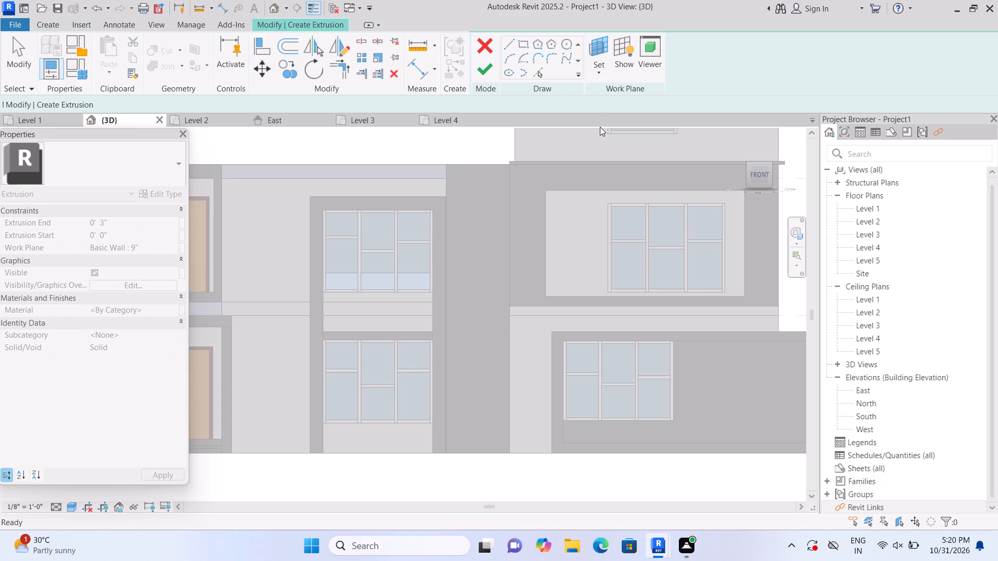
{"action": "scroll", "coordinate": [607, 191], "scroll_direction": "down", "scroll_amount": 2}
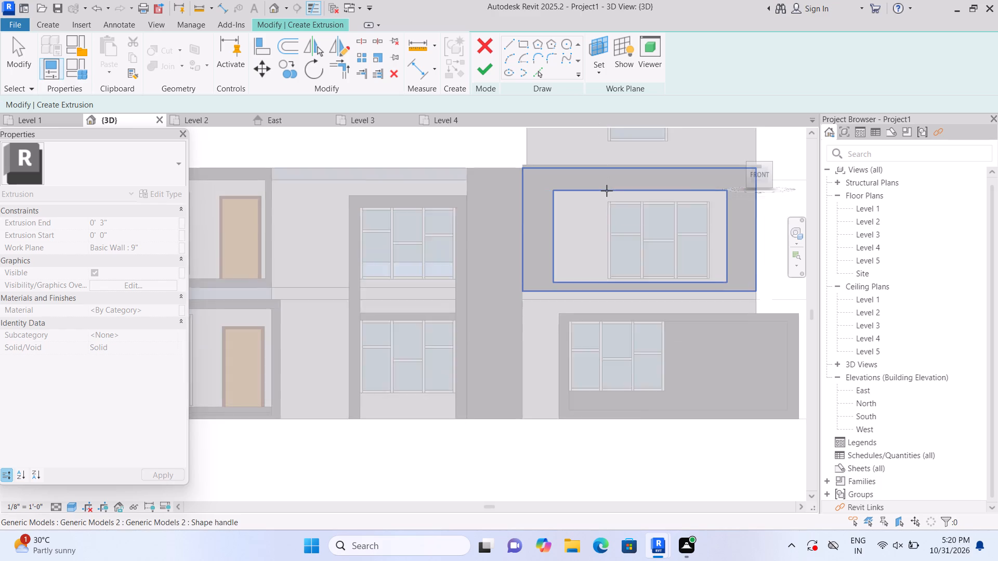
{"action": "scroll", "coordinate": [607, 191], "scroll_direction": "down", "scroll_amount": 1}
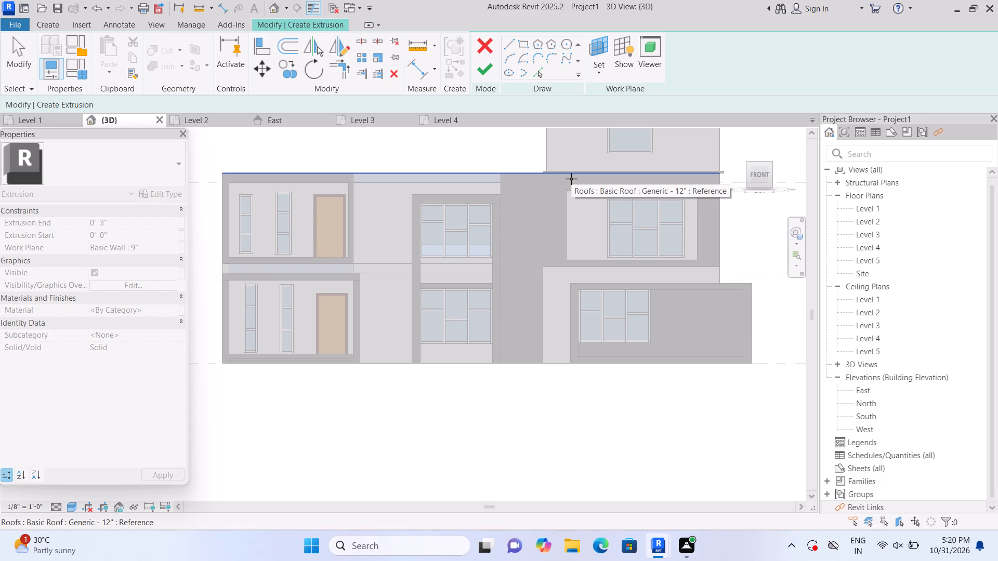
{"action": "scroll", "coordinate": [558, 192], "scroll_direction": "up", "scroll_amount": 1}
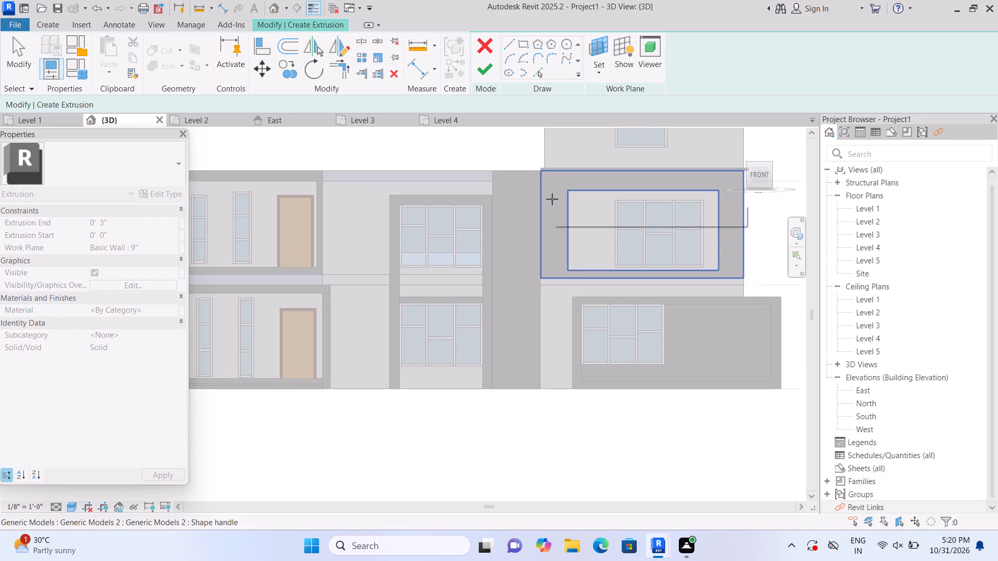
{"action": "double_click", "coordinate": [566, 297]}
Extrude a horizontal rectangle about 19'-6" by 1'-10" from the tall panel's edge, between the gable-side upper and lower window frames.
{"action": "left_click", "coordinate": [594, 49]}
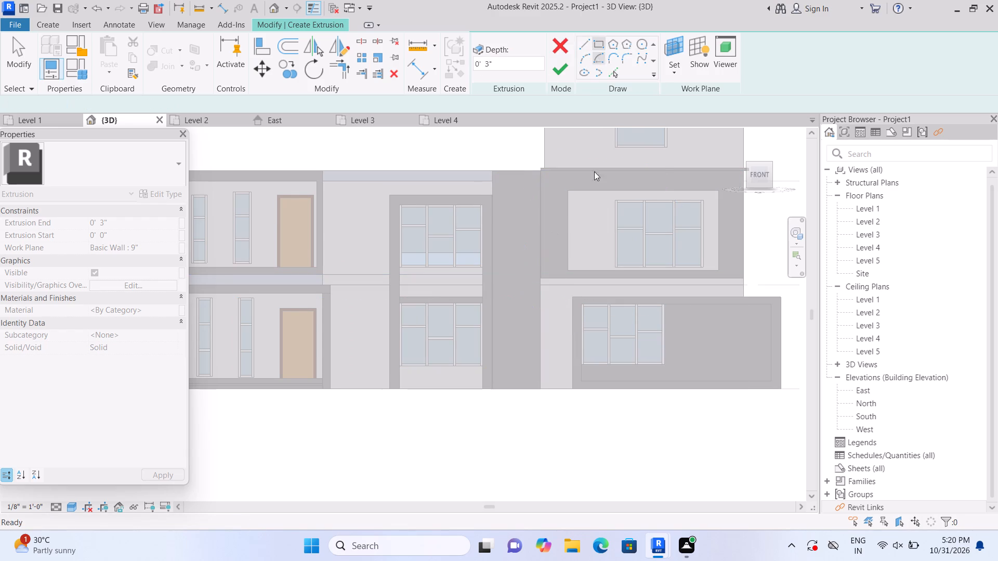
{"action": "left_click", "coordinate": [542, 275]}
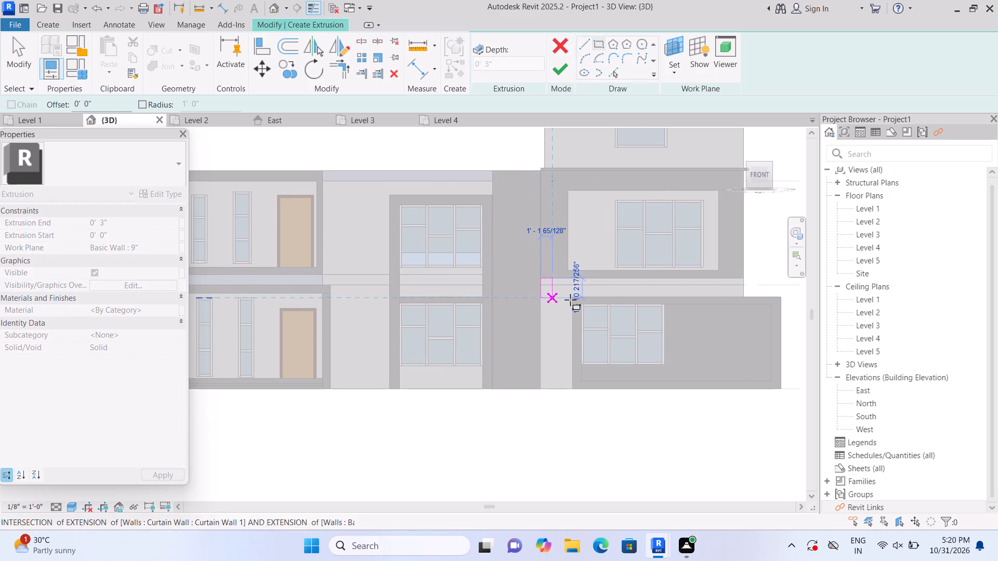
{"action": "left_click", "coordinate": [746, 297]}
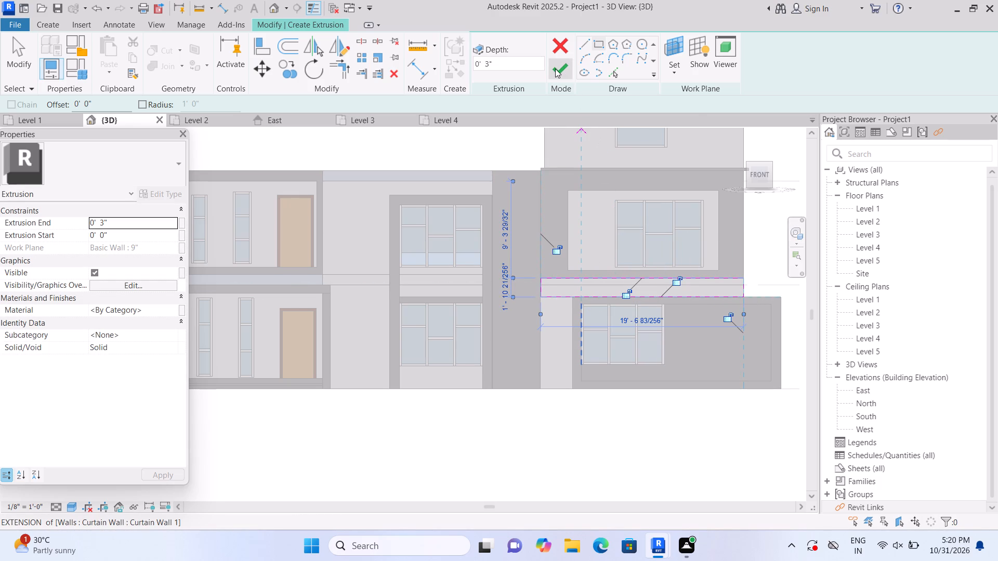
{"action": "left_click", "coordinate": [555, 69]}
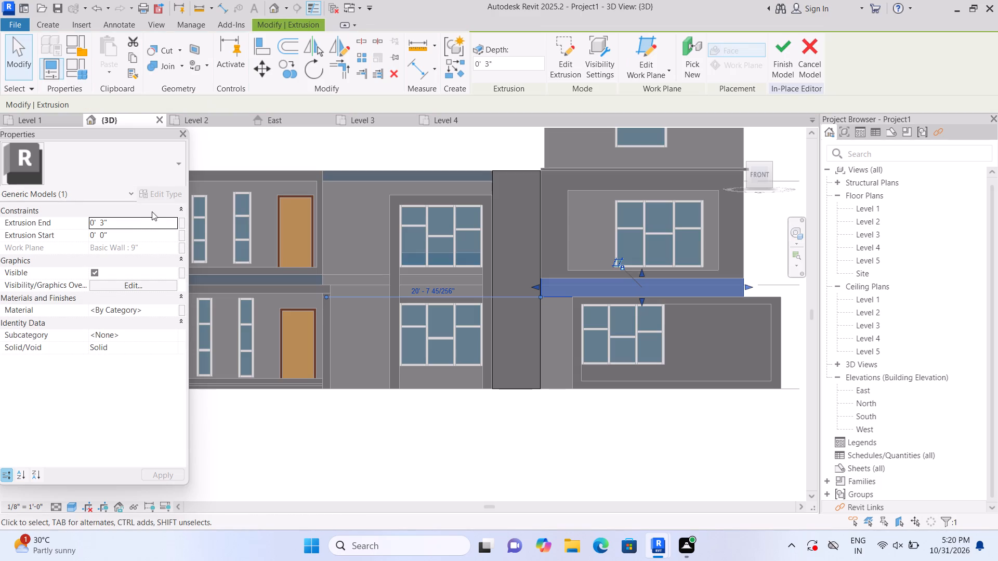
Set the horizontal panel's extrusion end to 2".
{"action": "left_click", "coordinate": [155, 221]}
{"action": "key", "text": "BackSpace"}
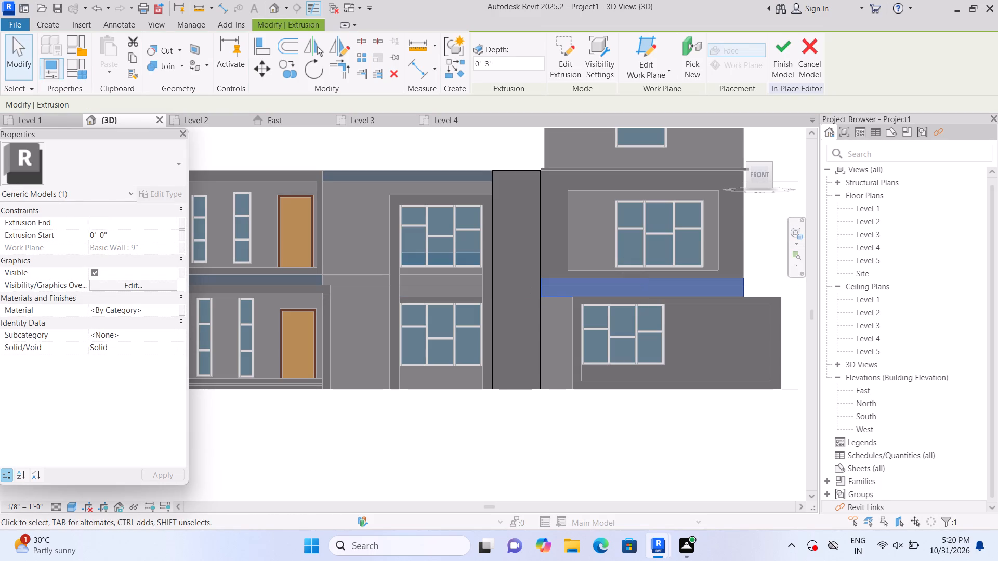
{"action": "type", "text": "2\""}
{"action": "key", "text": "Return"}
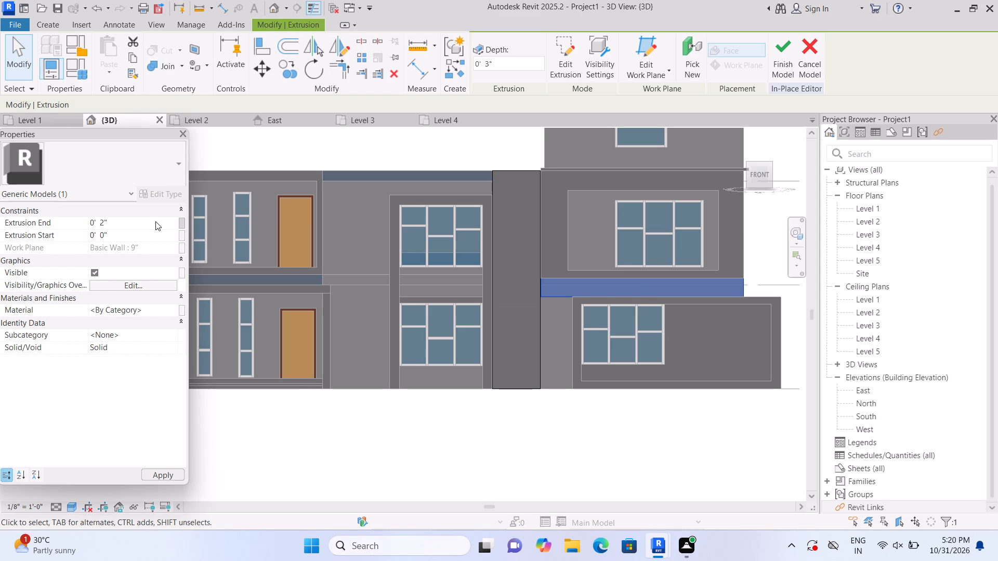
{"action": "left_click", "coordinate": [547, 456]}
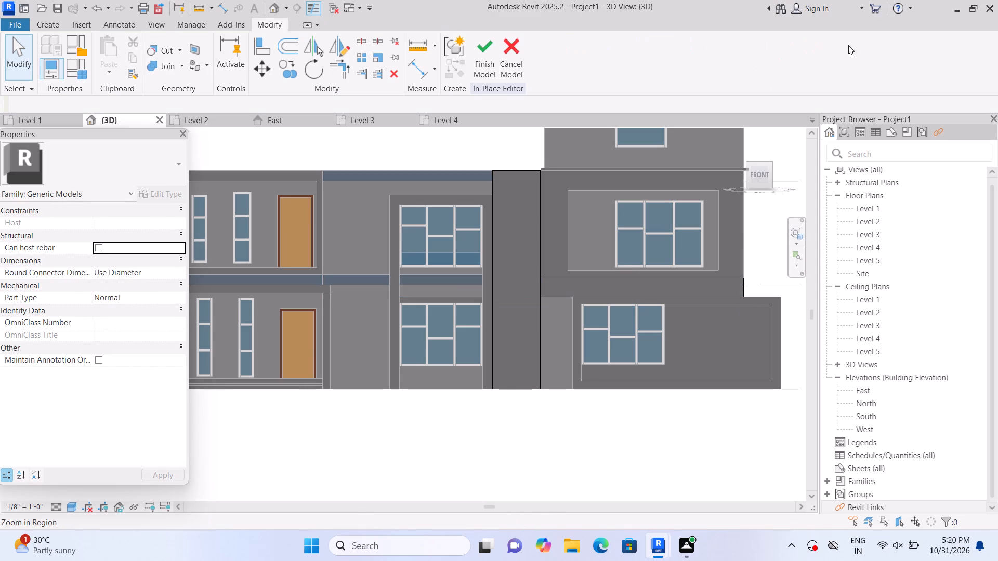
Examine in an isometric view how the tall and horizontal wall panels meet the window frames.
{"action": "left_click", "coordinate": [736, 131]}
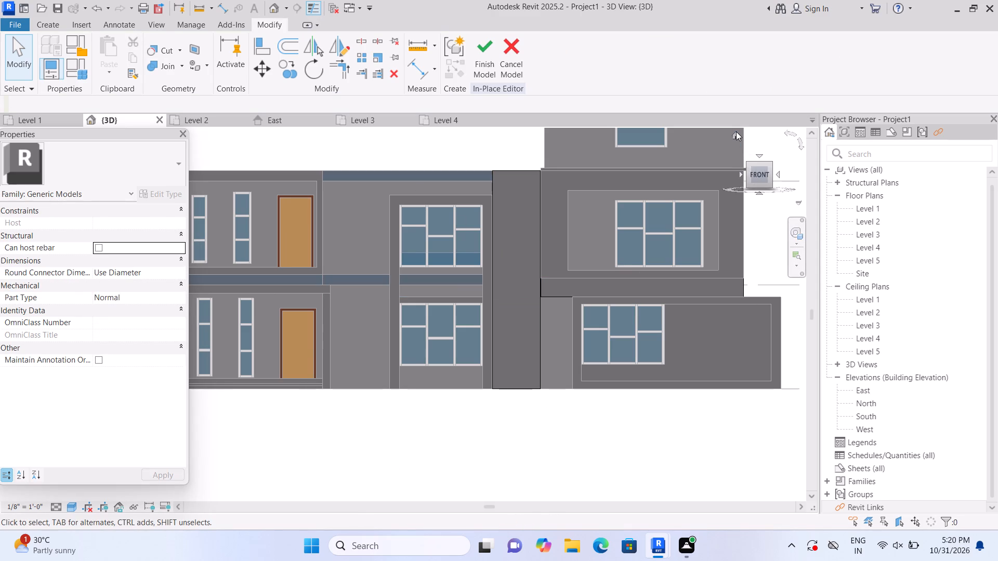
{"action": "left_click", "coordinate": [733, 135]}
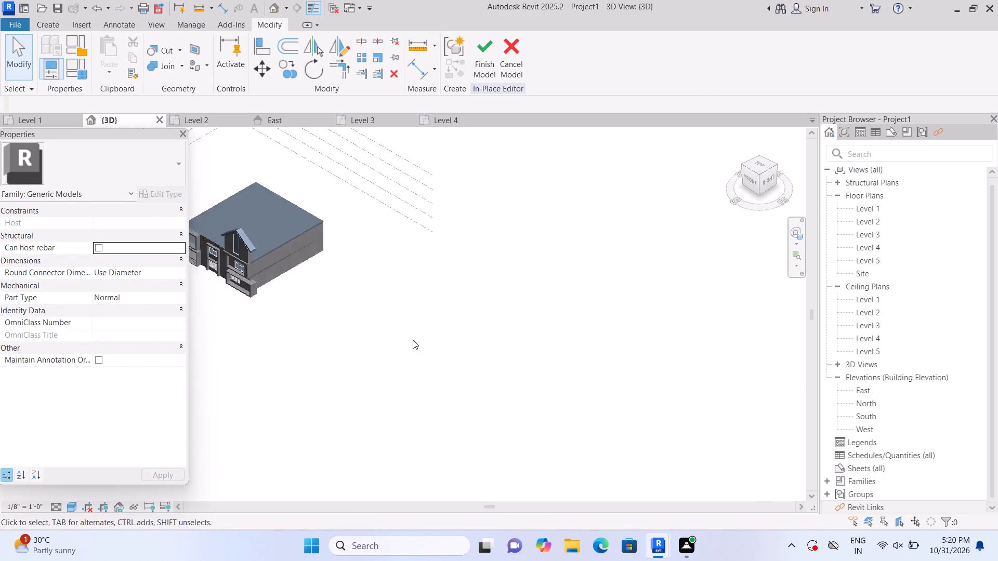
{"action": "scroll", "coordinate": [310, 401], "scroll_direction": "up", "scroll_amount": 2}
{"action": "scroll", "coordinate": [402, 432], "scroll_direction": "up", "scroll_amount": 10}
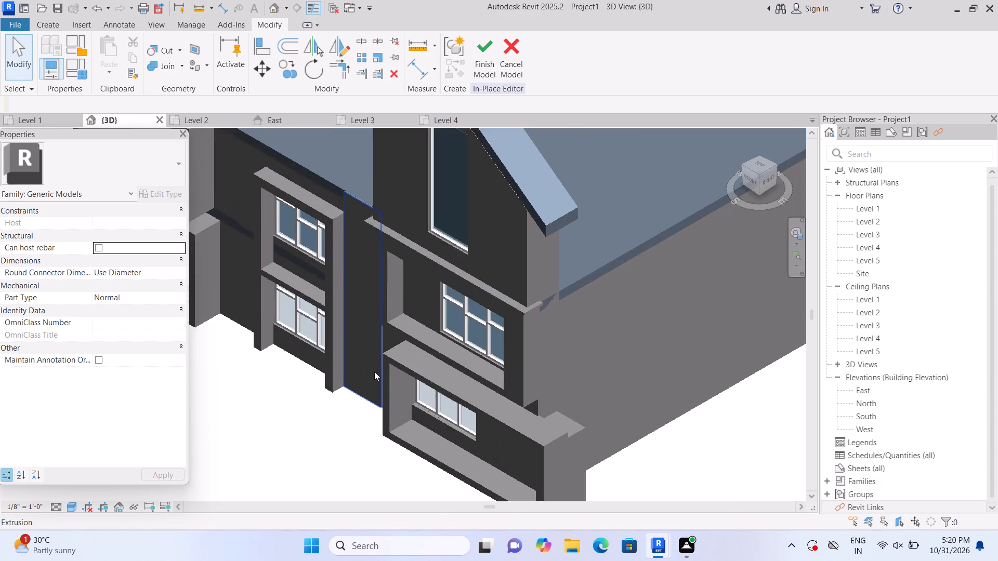
{"action": "scroll", "coordinate": [374, 371], "scroll_direction": "up", "scroll_amount": 3}
{"action": "scroll", "coordinate": [339, 459], "scroll_direction": "up", "scroll_amount": 1}
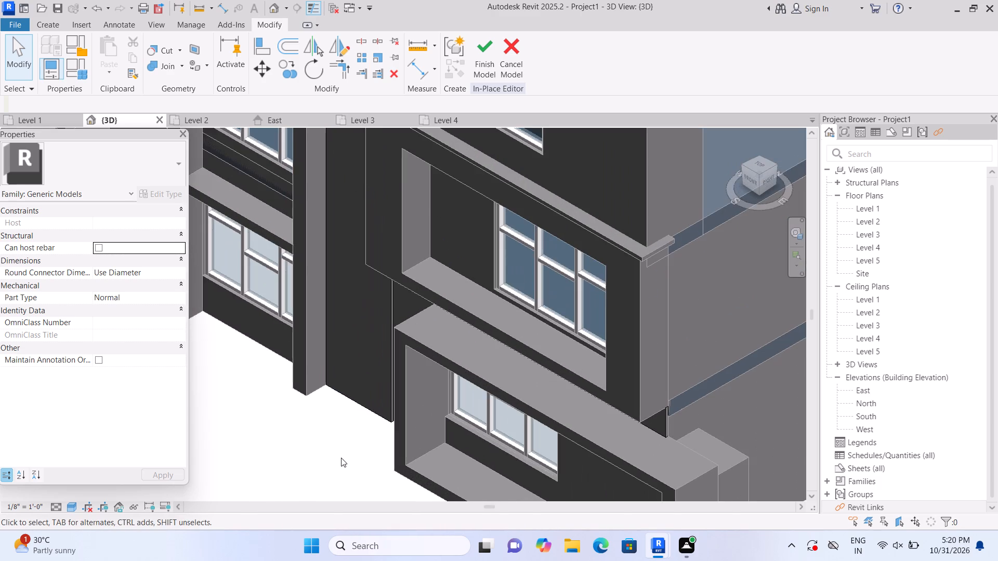
{"action": "scroll", "coordinate": [343, 459], "scroll_direction": "down", "scroll_amount": 2}
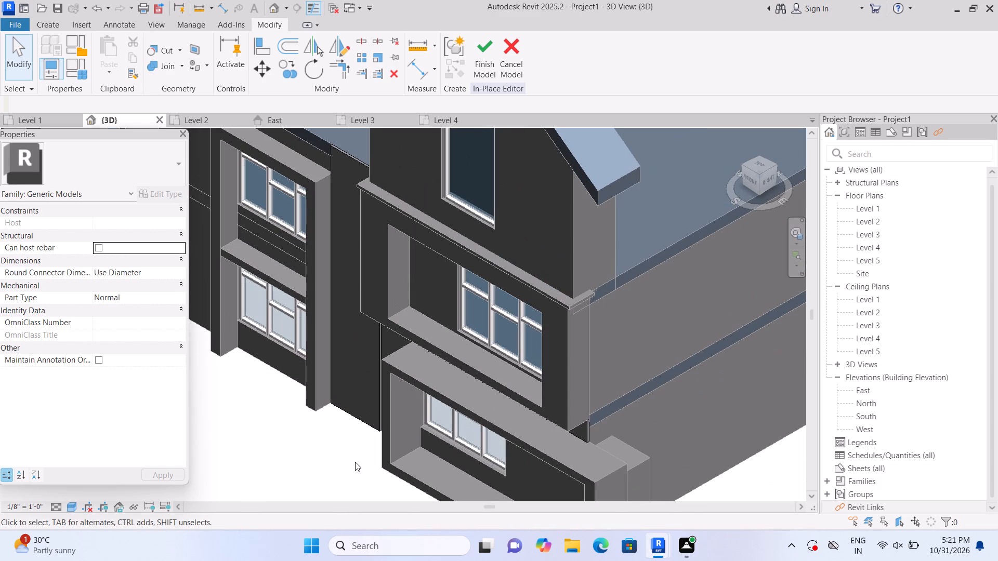
Join the geometry of the horizontal panel with the tall vertical panel on the front facade.
{"action": "double_click", "coordinate": [756, 185]}
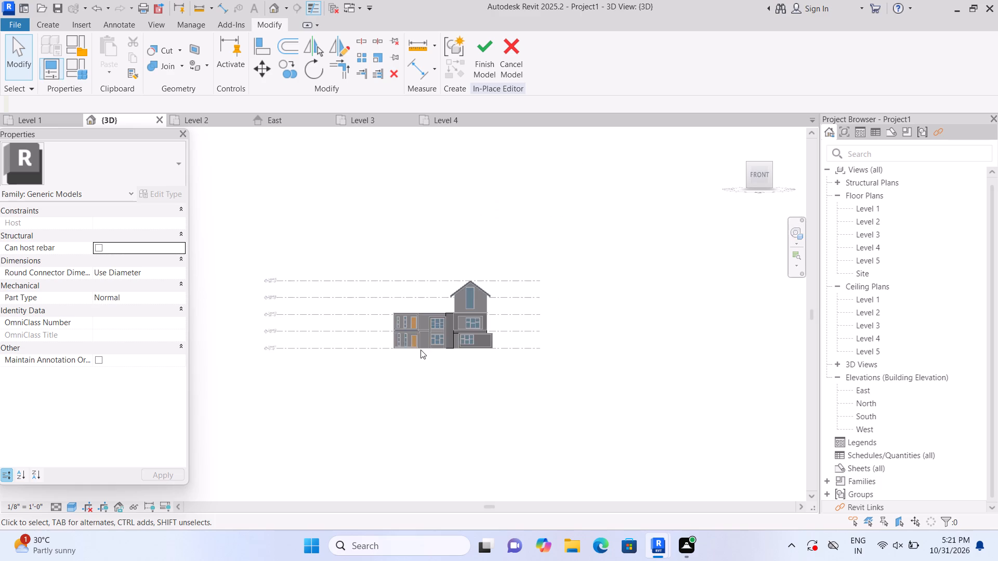
{"action": "scroll", "coordinate": [423, 350], "scroll_direction": "up", "scroll_amount": 9}
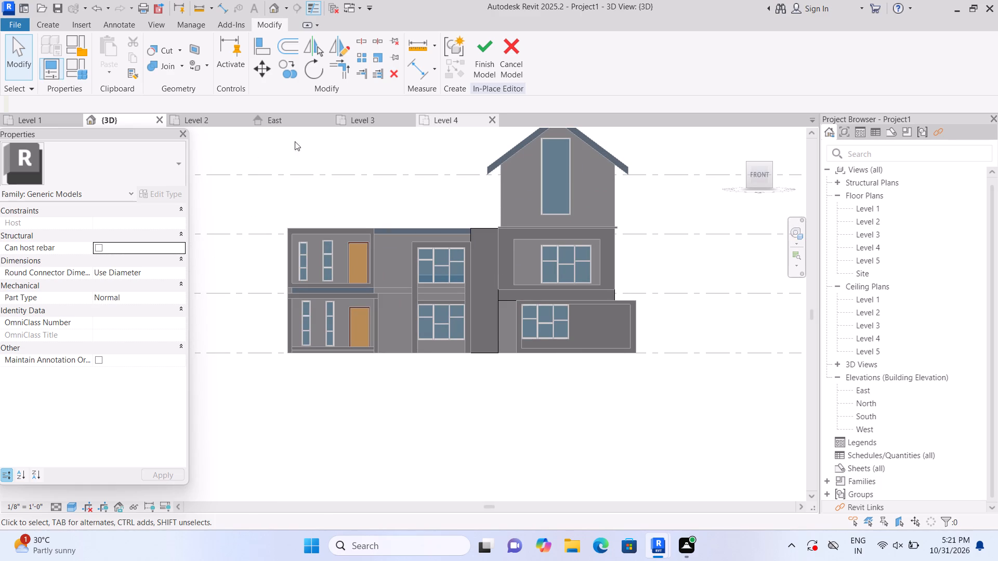
{"action": "left_click", "coordinate": [178, 65]}
{"action": "left_click", "coordinate": [183, 86]}
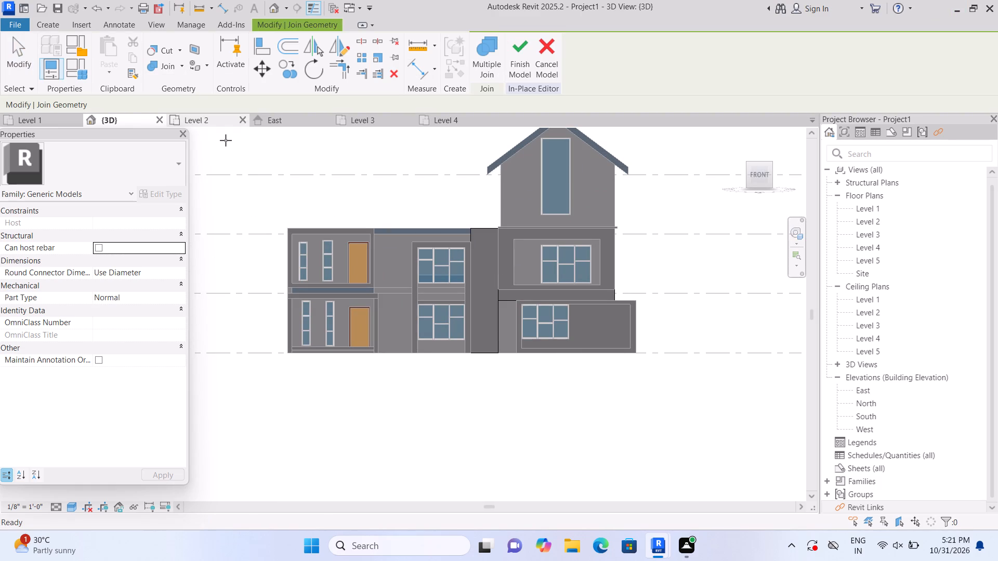
{"action": "left_click", "coordinate": [533, 298]}
{"action": "left_click", "coordinate": [494, 301]}
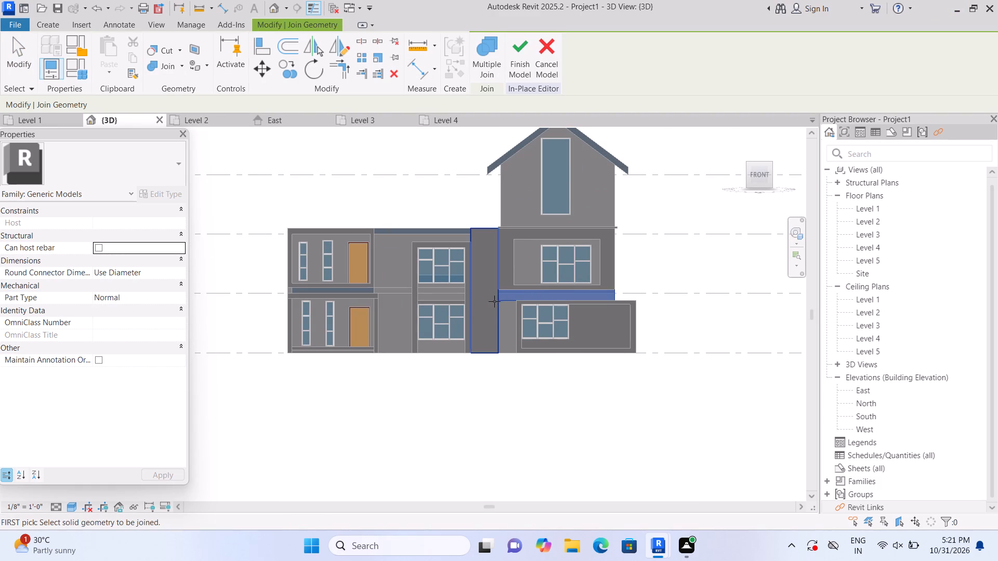
{"action": "scroll", "coordinate": [581, 303], "scroll_direction": "up", "scroll_amount": 5}
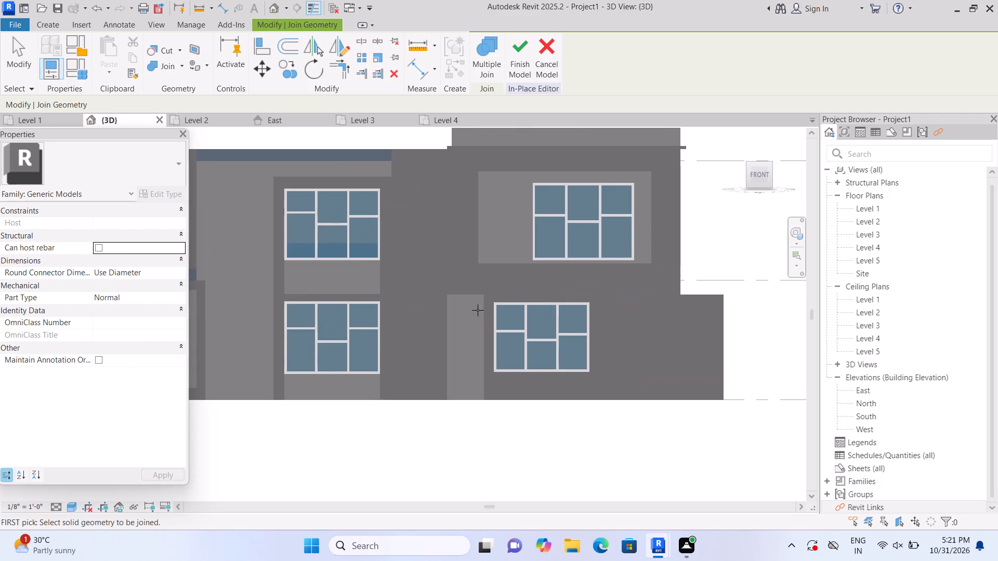
{"action": "scroll", "coordinate": [444, 295], "scroll_direction": "up", "scroll_amount": 2}
{"action": "left_click", "coordinate": [449, 283]}
{"action": "left_click", "coordinate": [471, 283]}
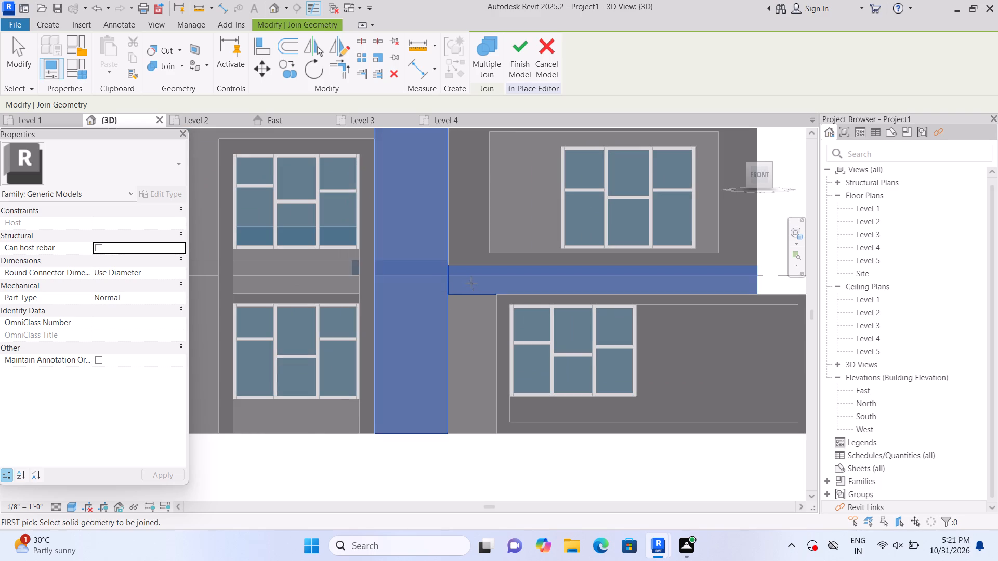
{"action": "key", "text": "Escape"}
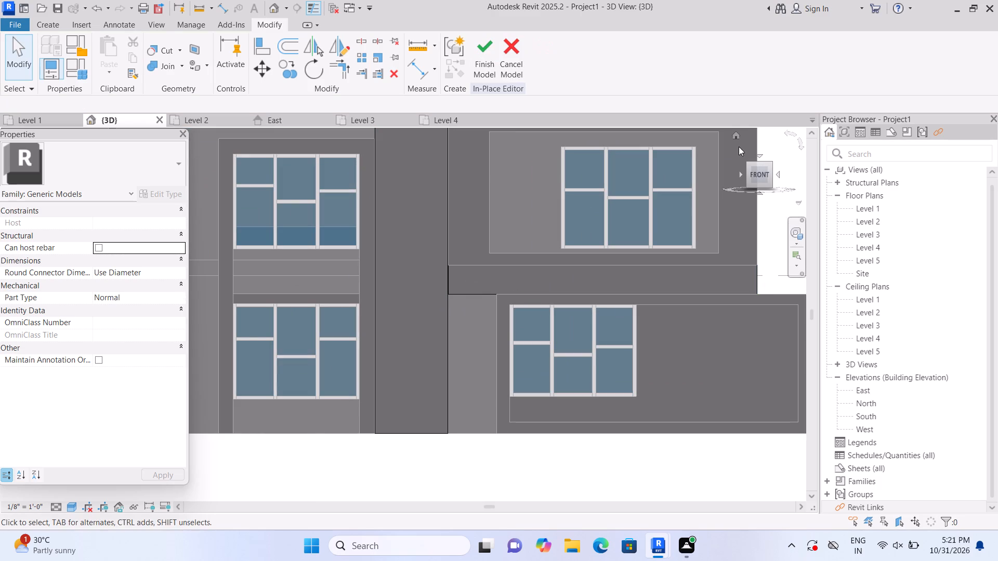
Examine the front facade from several angles, closing in on the area where the two wall panels meet.
{"action": "left_click", "coordinate": [735, 133]}
{"action": "scroll", "coordinate": [342, 421], "scroll_direction": "up", "scroll_amount": 5}
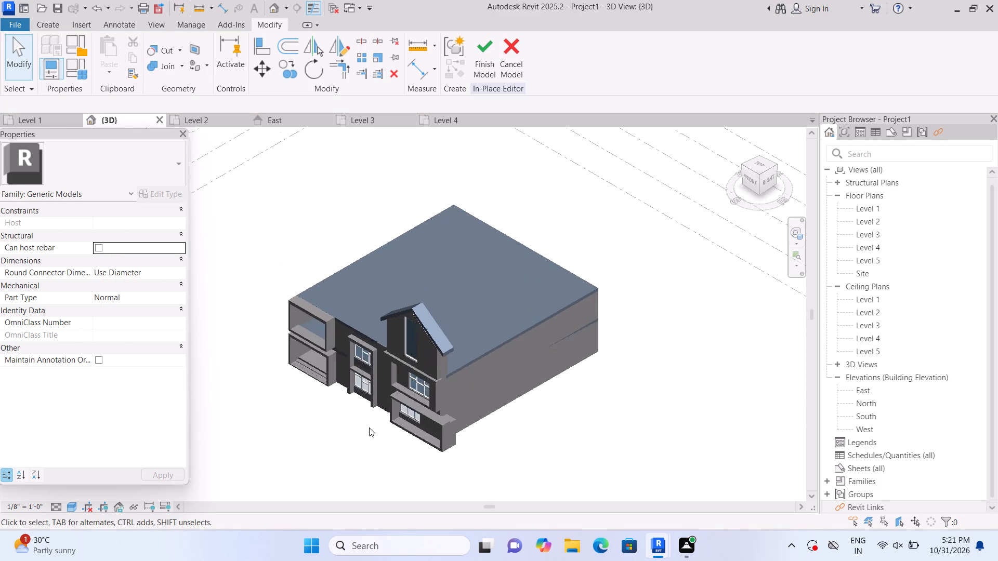
{"action": "scroll", "coordinate": [369, 428], "scroll_direction": "up", "scroll_amount": 4}
{"action": "scroll", "coordinate": [310, 419], "scroll_direction": "up", "scroll_amount": 1}
{"action": "middle_click_drag", "start_coordinate": [310, 419], "coordinate": [316, 420], "text": "shift"}
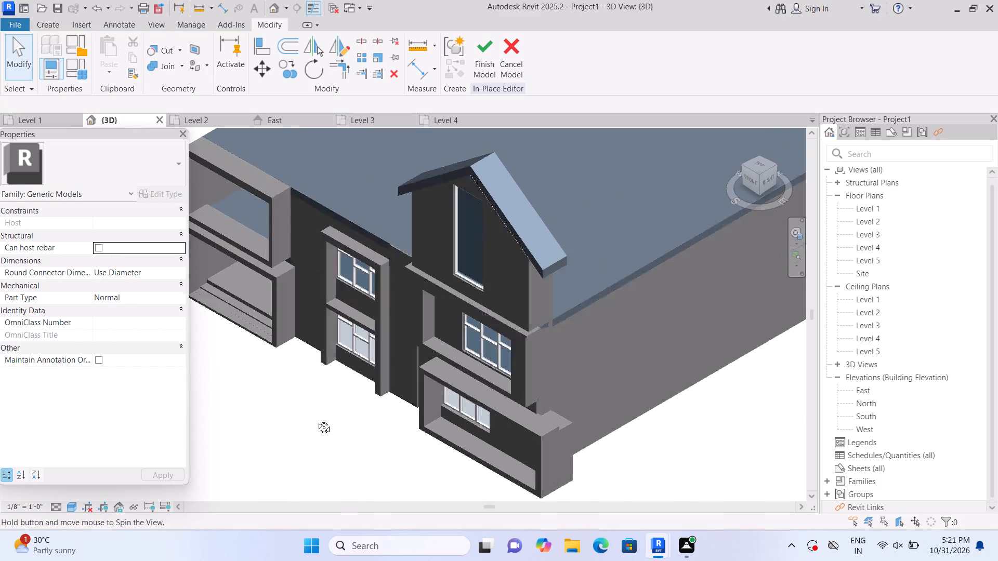
{"action": "middle_click_drag", "start_coordinate": [316, 420], "coordinate": [372, 411], "text": "shift"}
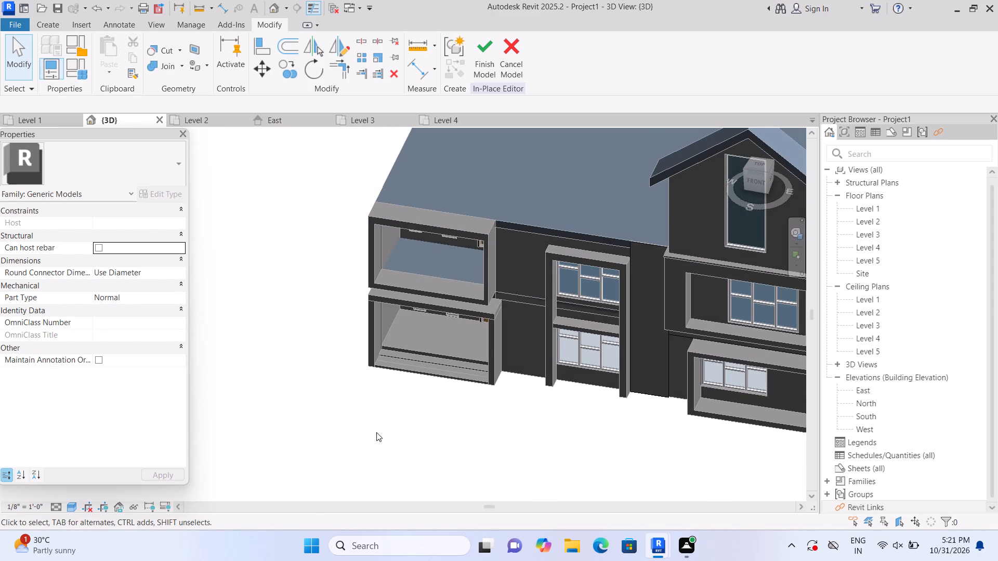
{"action": "middle_click_drag", "start_coordinate": [458, 451], "coordinate": [425, 385], "text": "shift"}
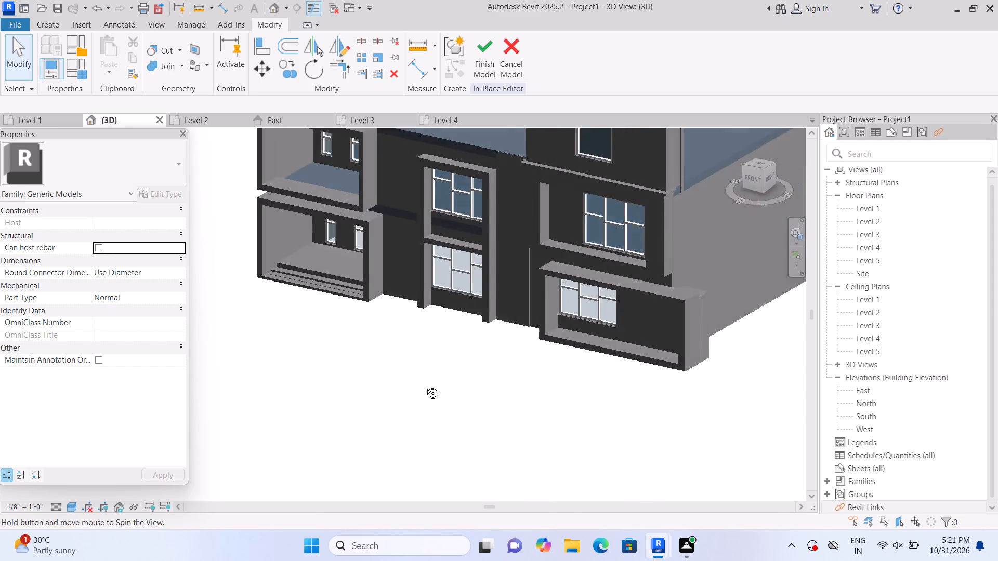
{"action": "middle_click_drag", "start_coordinate": [425, 385], "coordinate": [434, 351], "text": "shift"}
{"action": "scroll", "coordinate": [440, 264], "scroll_direction": "up", "scroll_amount": 1}
{"action": "middle_click_drag", "start_coordinate": [440, 264], "coordinate": [398, 501]}
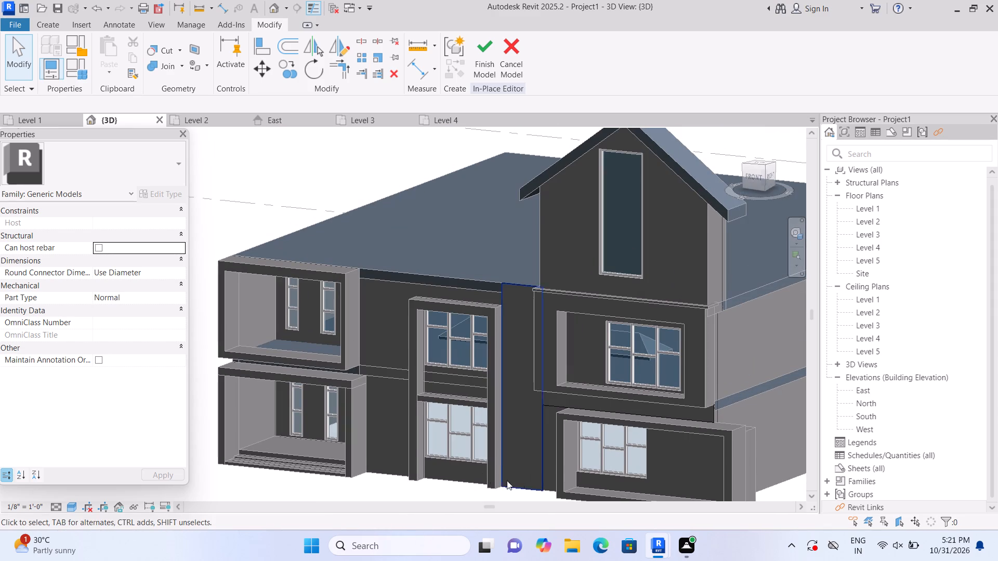
{"action": "scroll", "coordinate": [524, 476], "scroll_direction": "up", "scroll_amount": 1}
{"action": "scroll", "coordinate": [543, 436], "scroll_direction": "up", "scroll_amount": 4}
{"action": "middle_click_drag", "start_coordinate": [489, 412], "coordinate": [525, 399], "text": "shift"}
{"action": "scroll", "coordinate": [556, 359], "scroll_direction": "up", "scroll_amount": 1}
{"action": "middle_click_drag", "start_coordinate": [555, 359], "coordinate": [322, 340]}
{"action": "middle_click_drag", "start_coordinate": [621, 332], "coordinate": [468, 360]}
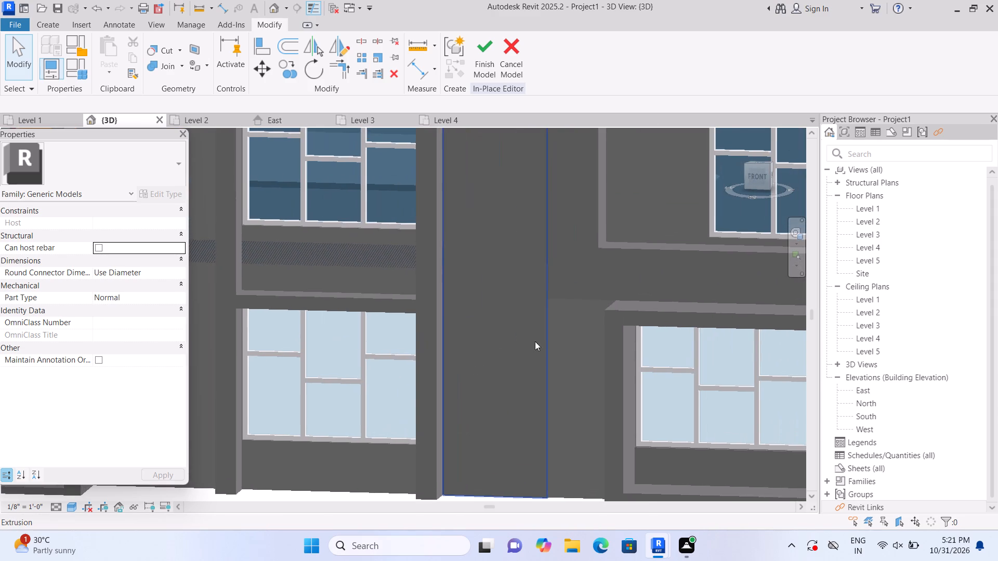
Delete the 2" horizontal panel between the upper and lower window frames, beside the tall vertical panel.
{"action": "scroll", "coordinate": [545, 332], "scroll_direction": "up", "scroll_amount": 1}
{"action": "scroll", "coordinate": [588, 342], "scroll_direction": "up", "scroll_amount": 2}
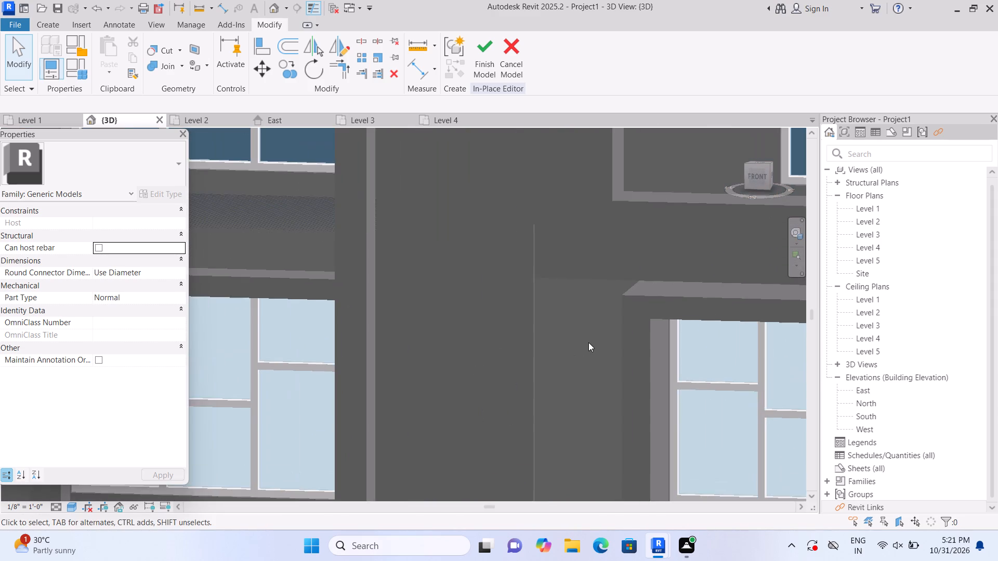
{"action": "middle_click_drag", "start_coordinate": [582, 348], "coordinate": [542, 398]}
{"action": "scroll", "coordinate": [542, 398], "scroll_direction": "up", "scroll_amount": 2}
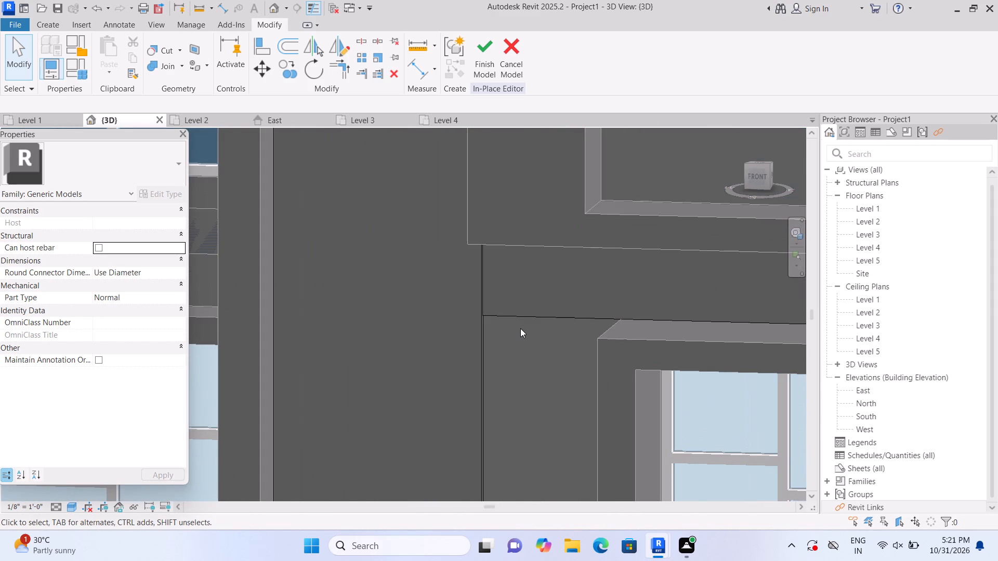
{"action": "scroll", "coordinate": [520, 328], "scroll_direction": "up", "scroll_amount": 1}
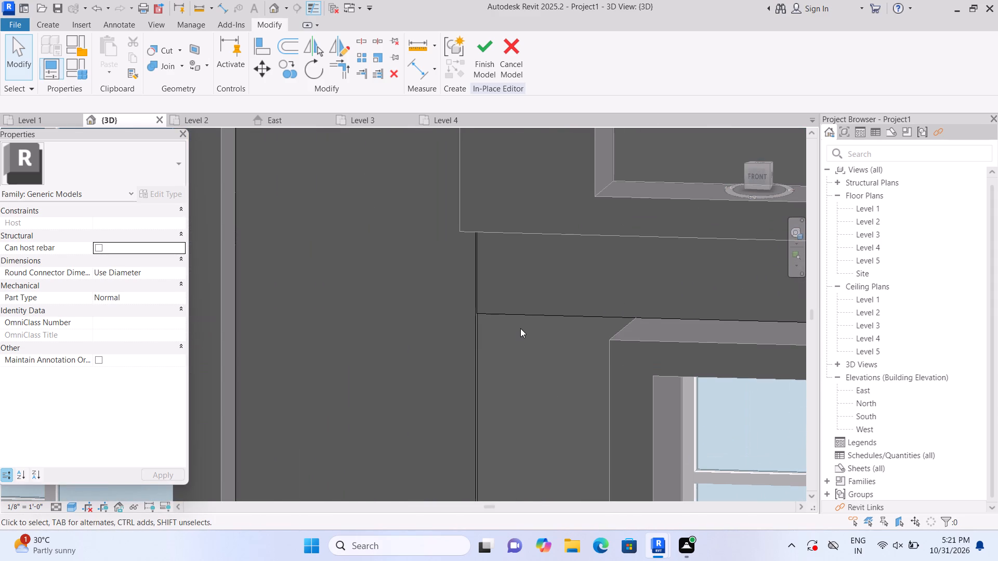
{"action": "left_click", "coordinate": [545, 302]}
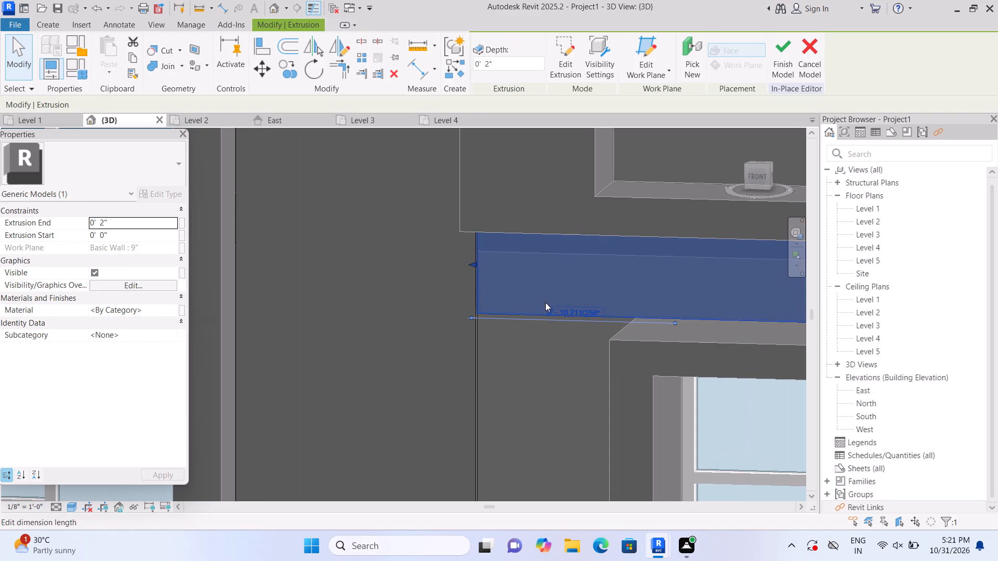
{"action": "key", "text": "Delete"}
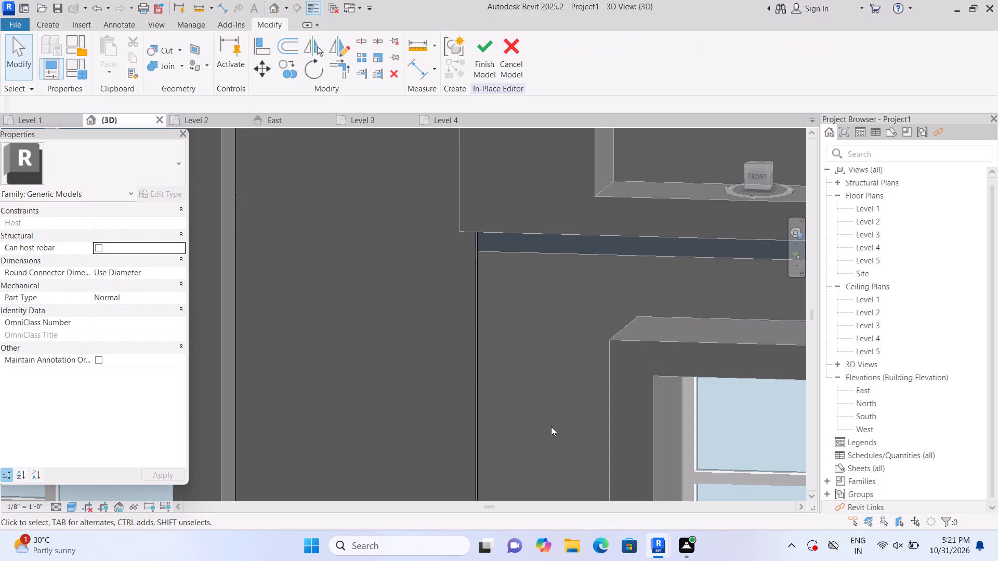
Examine the front facade around the tall vertical panel and the neighbouring window frames from several angles.
{"action": "middle_click_drag", "start_coordinate": [551, 426], "coordinate": [547, 355], "text": "shift"}
{"action": "middle_click_drag", "start_coordinate": [536, 303], "coordinate": [536, 394], "text": "shift"}
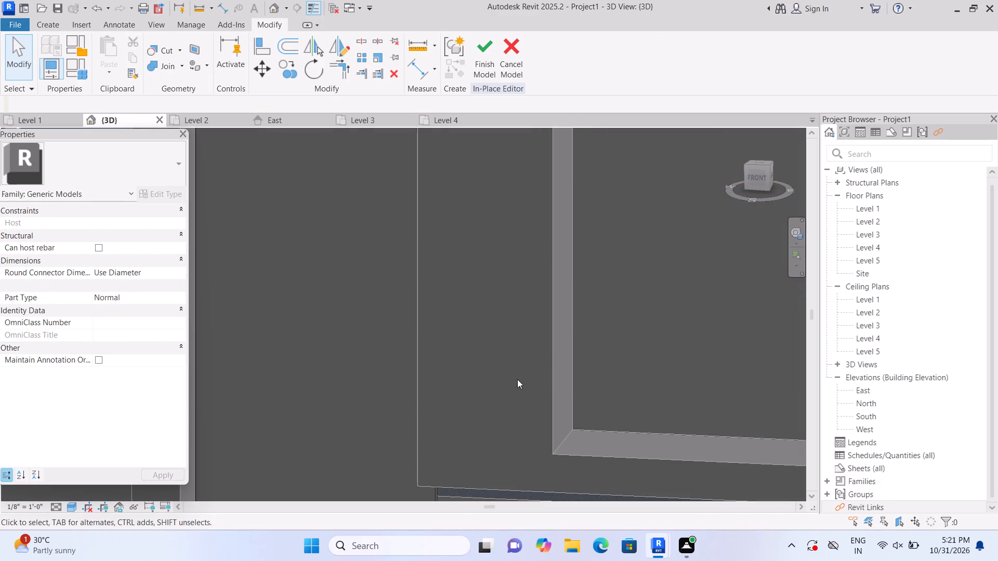
{"action": "middle_click_drag", "start_coordinate": [542, 352], "coordinate": [602, 209]}
{"action": "scroll", "coordinate": [602, 208], "scroll_direction": "up", "scroll_amount": 1}
{"action": "scroll", "coordinate": [527, 422], "scroll_direction": "down", "scroll_amount": 3}
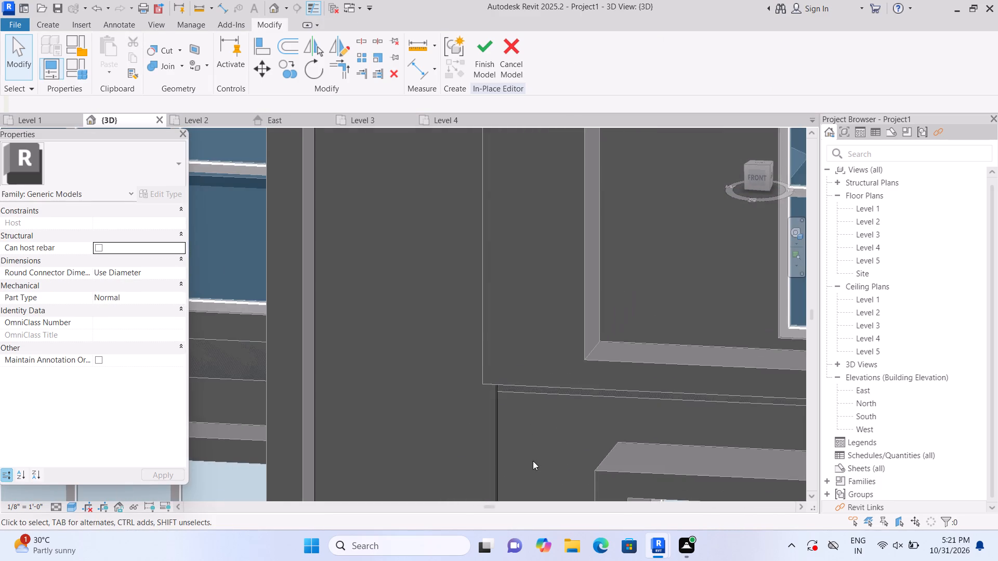
{"action": "middle_click_drag", "start_coordinate": [533, 461], "coordinate": [523, 299]}
{"action": "scroll", "coordinate": [503, 398], "scroll_direction": "down", "scroll_amount": 2}
{"action": "middle_click_drag", "start_coordinate": [499, 415], "coordinate": [504, 354]}
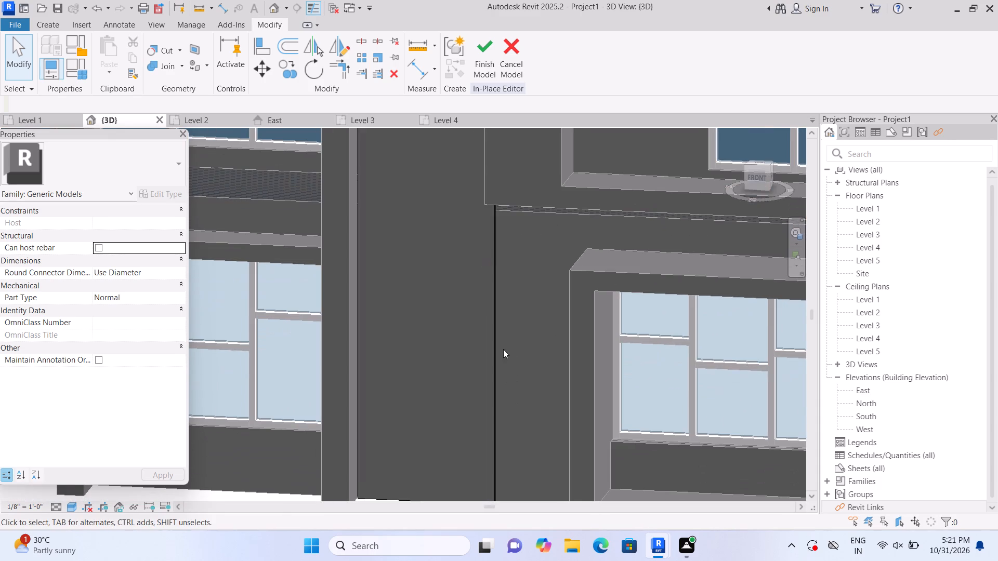
{"action": "left_click", "coordinate": [472, 363]}
{"action": "left_click", "coordinate": [508, 377]}
{"action": "middle_click_drag", "start_coordinate": [512, 381], "coordinate": [563, 373], "text": "shift"}
{"action": "middle_click_drag", "start_coordinate": [588, 353], "coordinate": [587, 353]}
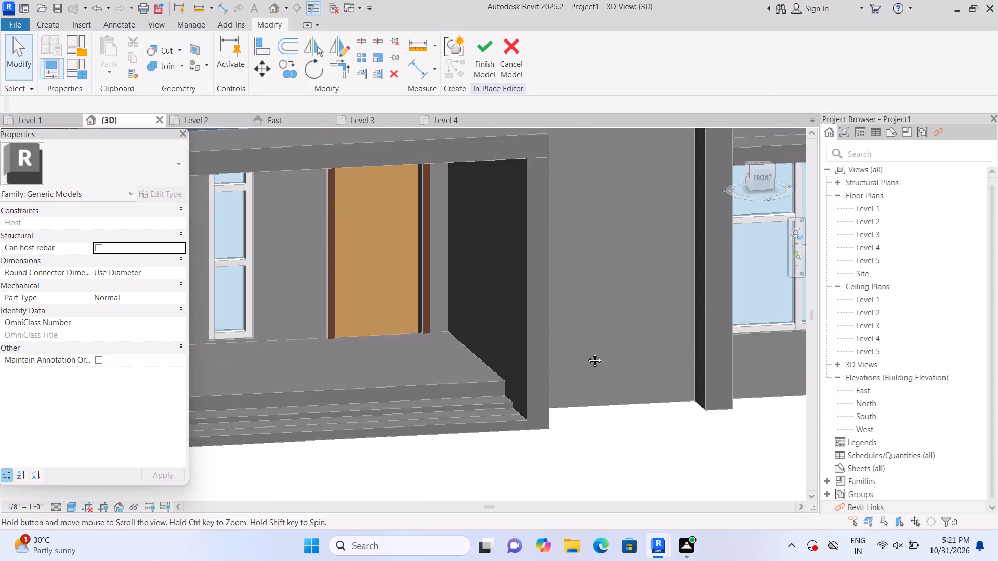
{"action": "middle_click_drag", "start_coordinate": [587, 353], "coordinate": [288, 450]}
{"action": "scroll", "coordinate": [397, 451], "scroll_direction": "down", "scroll_amount": 4}
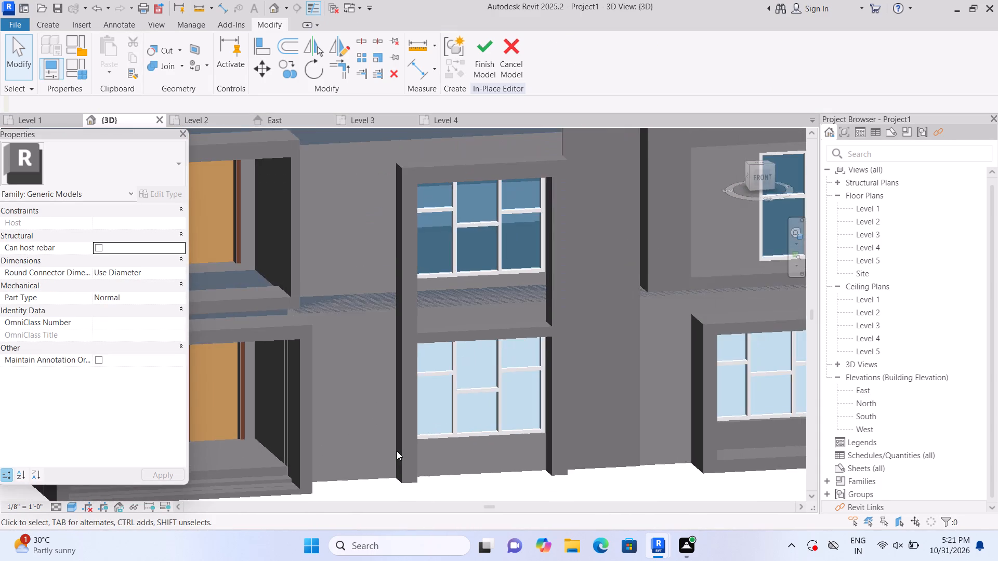
{"action": "scroll", "coordinate": [397, 451], "scroll_direction": "down", "scroll_amount": 1}
{"action": "middle_click_drag", "start_coordinate": [568, 407], "coordinate": [476, 392]}
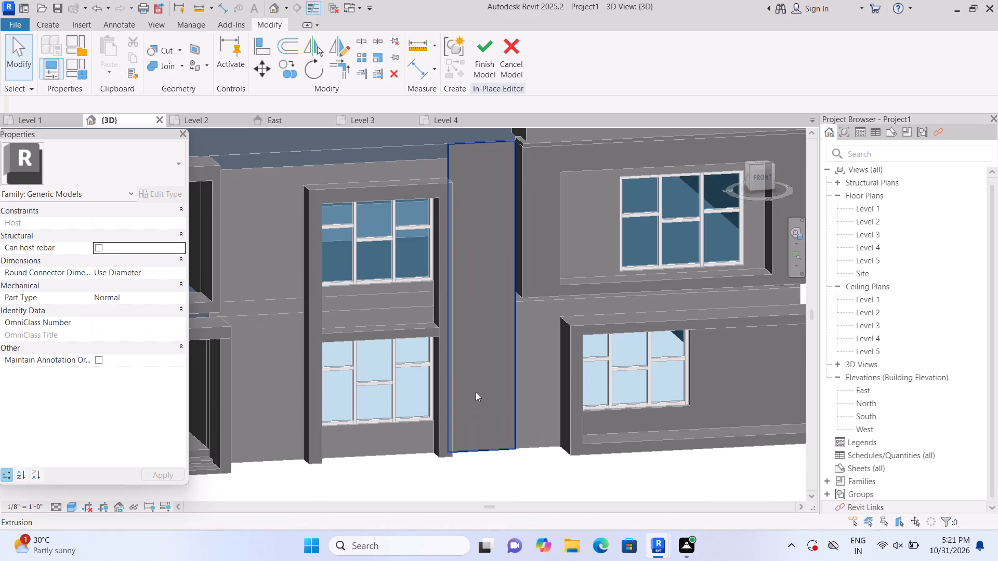
{"action": "scroll", "coordinate": [524, 391], "scroll_direction": "up", "scroll_amount": 1}
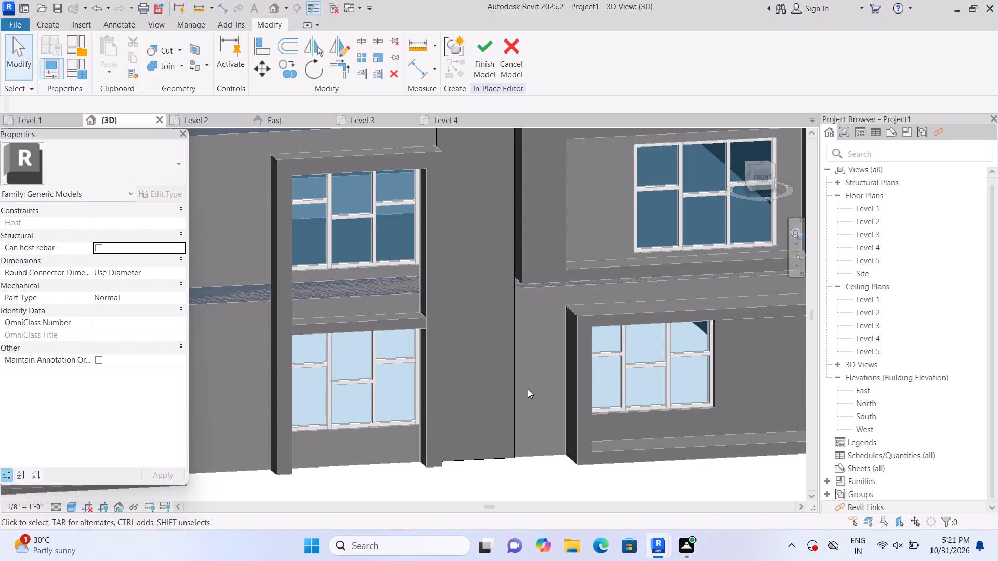
{"action": "middle_click_drag", "start_coordinate": [529, 389], "coordinate": [481, 388]}
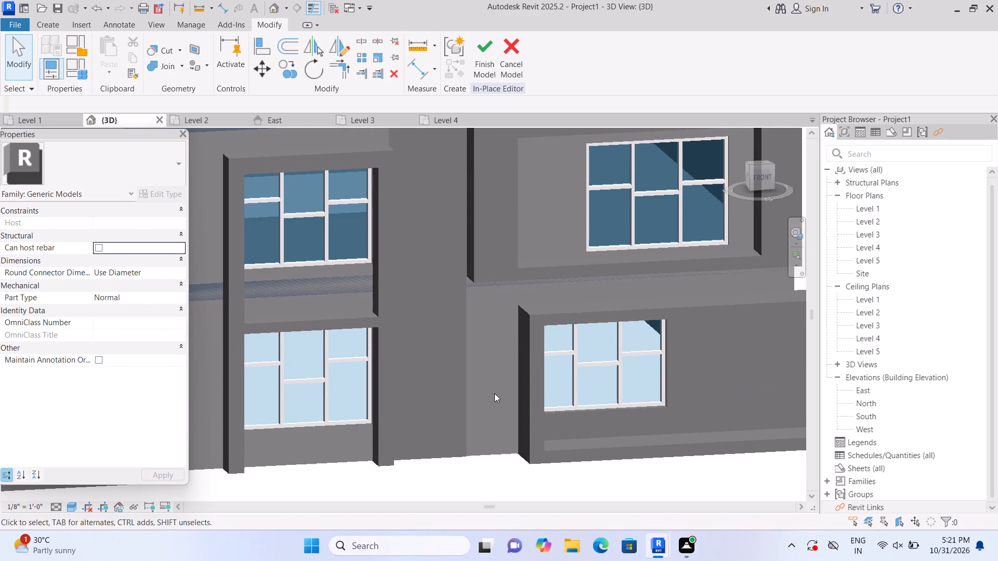
{"action": "scroll", "coordinate": [494, 393], "scroll_direction": "up", "scroll_amount": 1}
{"action": "middle_click_drag", "start_coordinate": [496, 394], "coordinate": [452, 403], "text": "shift"}
{"action": "middle_click_drag", "start_coordinate": [437, 389], "coordinate": [686, 271]}
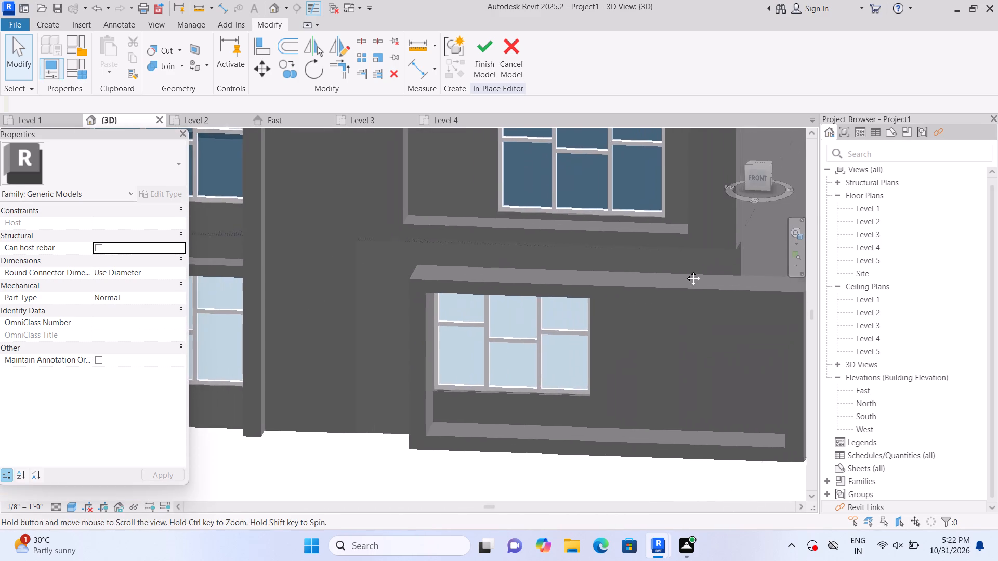
{"action": "middle_click_drag", "start_coordinate": [686, 271], "coordinate": [686, 271]}
{"action": "middle_click_drag", "start_coordinate": [495, 400], "coordinate": [470, 407], "text": "shift"}
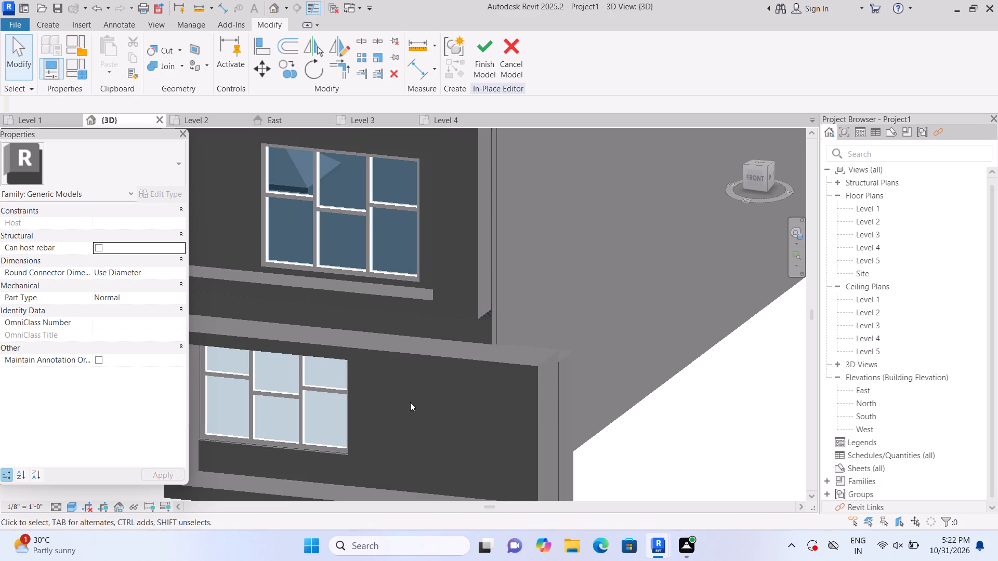
{"action": "scroll", "coordinate": [411, 403], "scroll_direction": "up", "scroll_amount": 1}
{"action": "middle_click_drag", "start_coordinate": [427, 403], "coordinate": [582, 315]}
{"action": "middle_click_drag", "start_coordinate": [513, 372], "coordinate": [666, 374]}
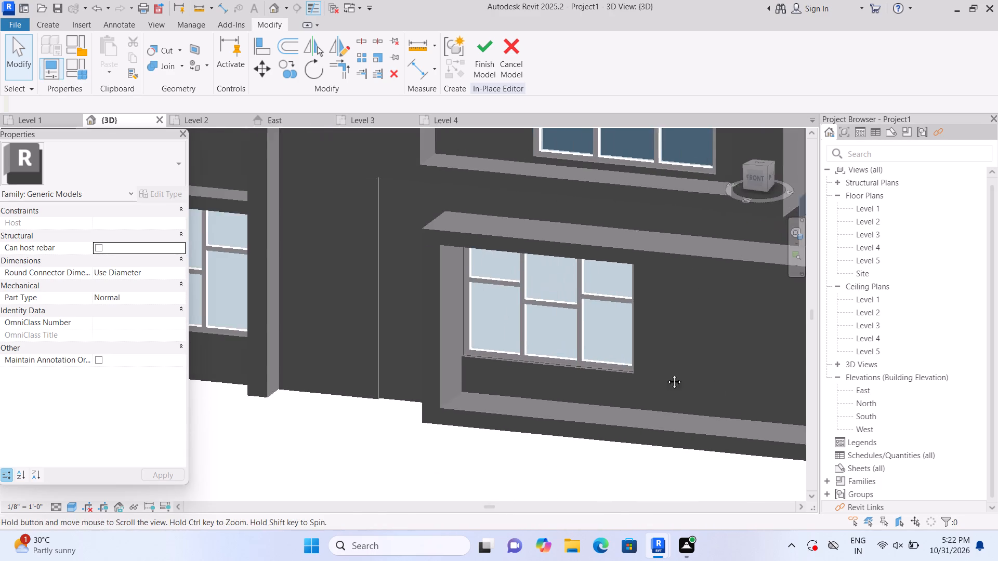
{"action": "middle_click_drag", "start_coordinate": [666, 374], "coordinate": [666, 375]}
{"action": "scroll", "coordinate": [377, 402], "scroll_direction": "up", "scroll_amount": 2}
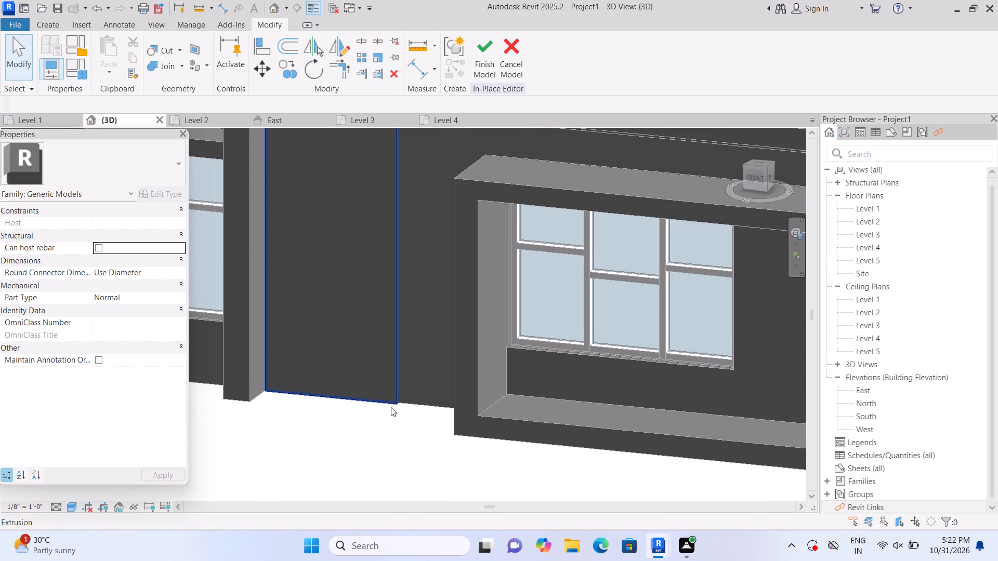
Examine the tall vertical panel's base and its edge against the front wall, including from a low viewing angle.
{"action": "middle_click_drag", "start_coordinate": [392, 407], "coordinate": [353, 492]}
{"action": "scroll", "coordinate": [364, 475], "scroll_direction": "up", "scroll_amount": 2}
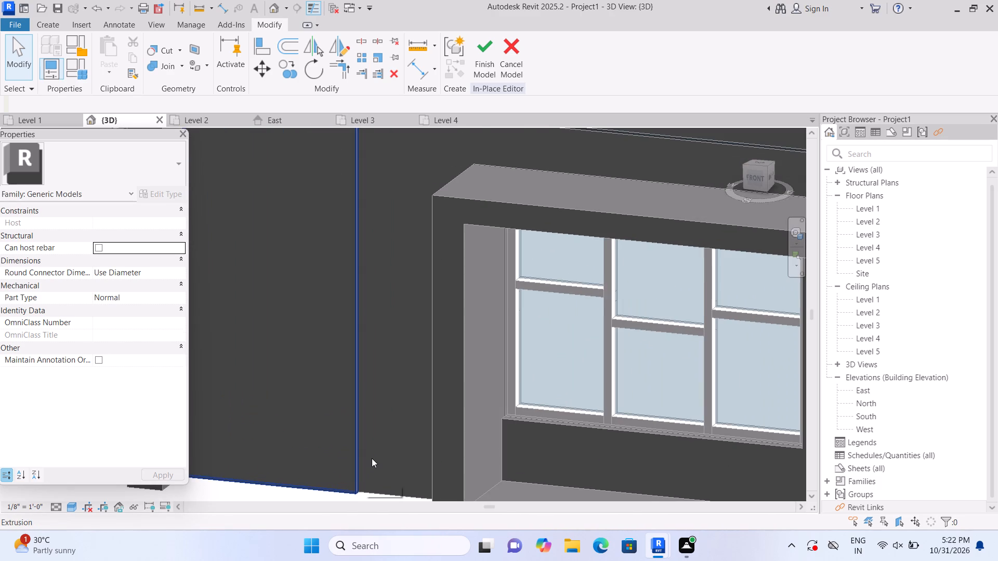
{"action": "scroll", "coordinate": [371, 450], "scroll_direction": "up", "scroll_amount": 2}
{"action": "middle_click_drag", "start_coordinate": [372, 442], "coordinate": [376, 380]}
{"action": "scroll", "coordinate": [380, 392], "scroll_direction": "down", "scroll_amount": 2}
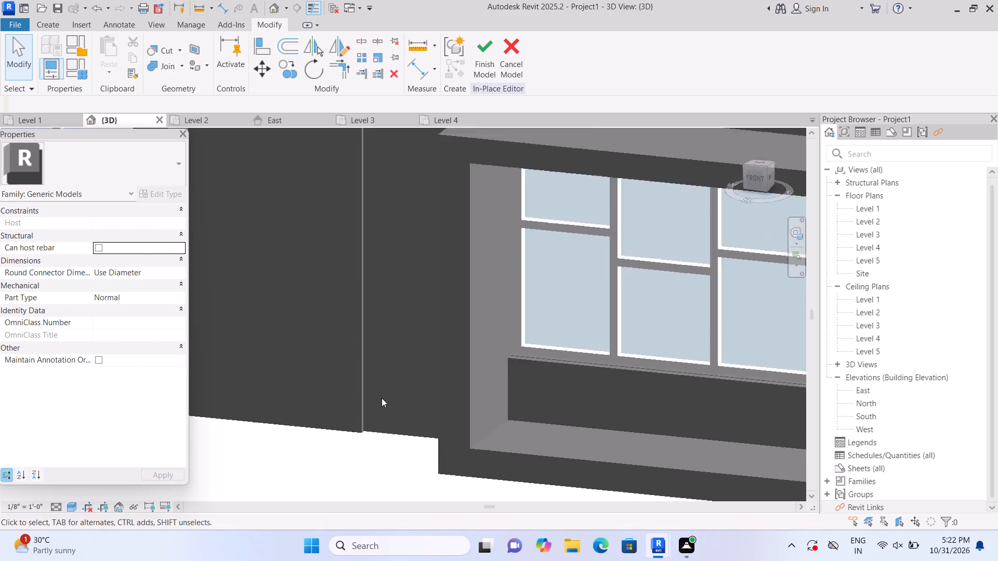
{"action": "scroll", "coordinate": [382, 398], "scroll_direction": "down", "scroll_amount": 7}
{"action": "middle_click_drag", "start_coordinate": [393, 407], "coordinate": [432, 421]}
{"action": "scroll", "coordinate": [434, 420], "scroll_direction": "up", "scroll_amount": 2}
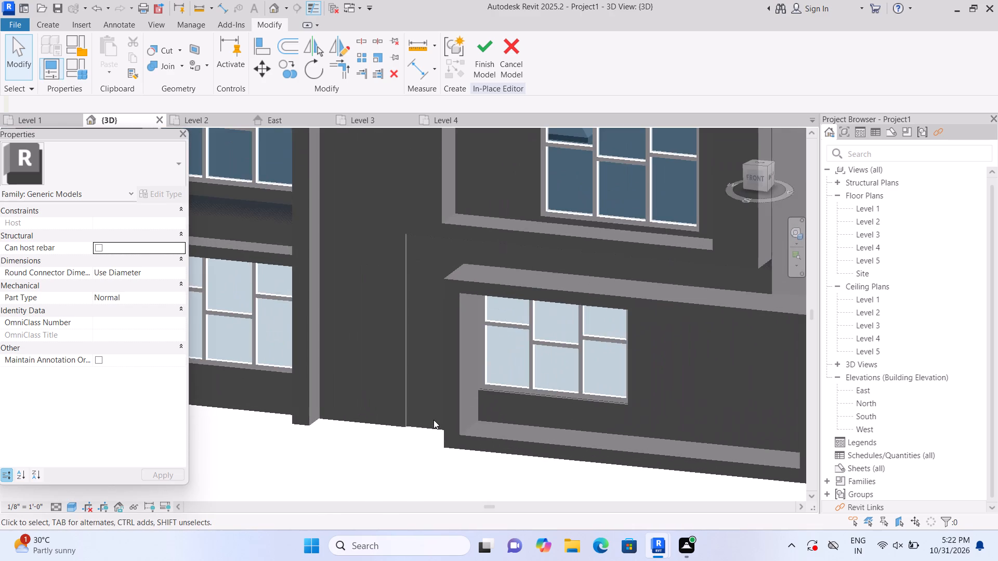
{"action": "middle_click_drag", "start_coordinate": [440, 421], "coordinate": [467, 442]}
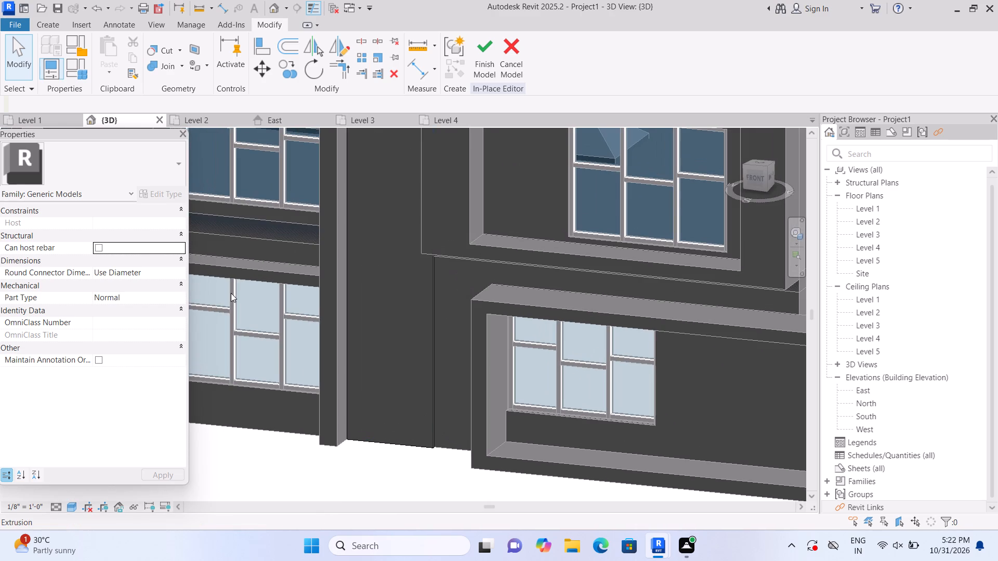
{"action": "scroll", "coordinate": [343, 426], "scroll_direction": "up", "scroll_amount": 1}
{"action": "middle_click_drag", "start_coordinate": [341, 413], "coordinate": [346, 382], "text": "shift"}
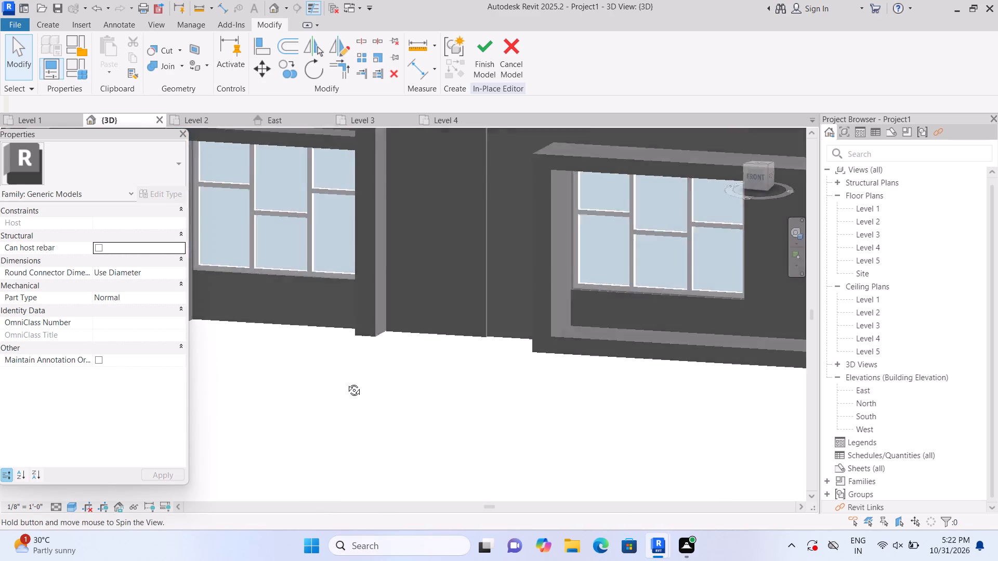
{"action": "middle_click_drag", "start_coordinate": [346, 382], "coordinate": [348, 373], "text": "shift"}
{"action": "middle_click_drag", "start_coordinate": [390, 288], "coordinate": [359, 461]}
{"action": "middle_click_drag", "start_coordinate": [414, 470], "coordinate": [403, 426], "text": "shift"}
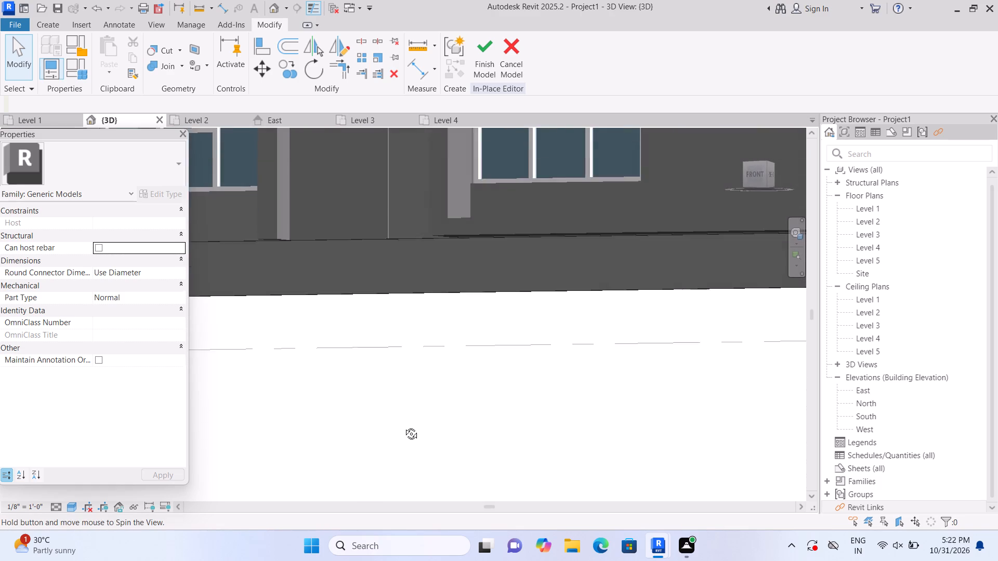
{"action": "middle_click_drag", "start_coordinate": [403, 426], "coordinate": [402, 425], "text": "shift"}
{"action": "middle_click_drag", "start_coordinate": [368, 234], "coordinate": [365, 472]}
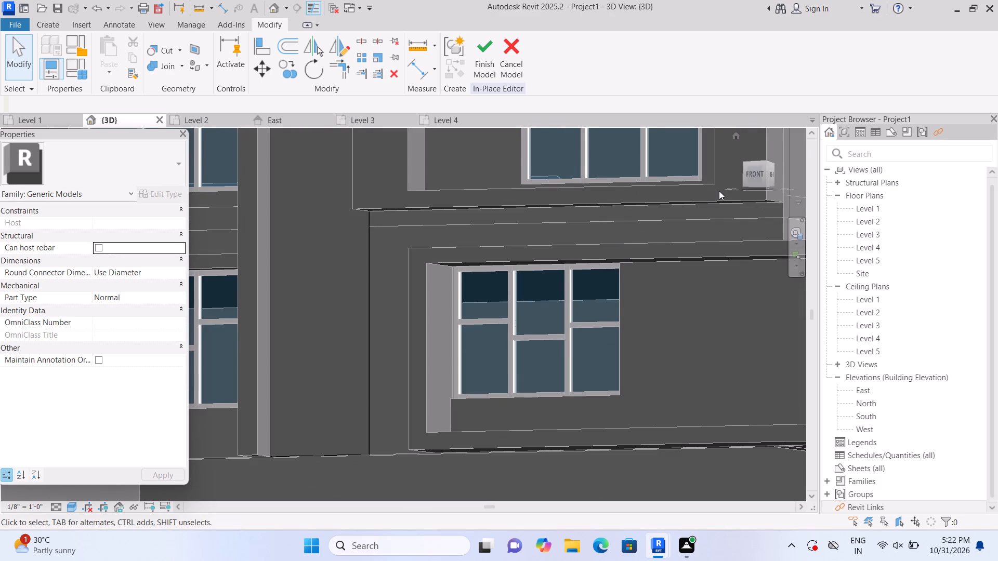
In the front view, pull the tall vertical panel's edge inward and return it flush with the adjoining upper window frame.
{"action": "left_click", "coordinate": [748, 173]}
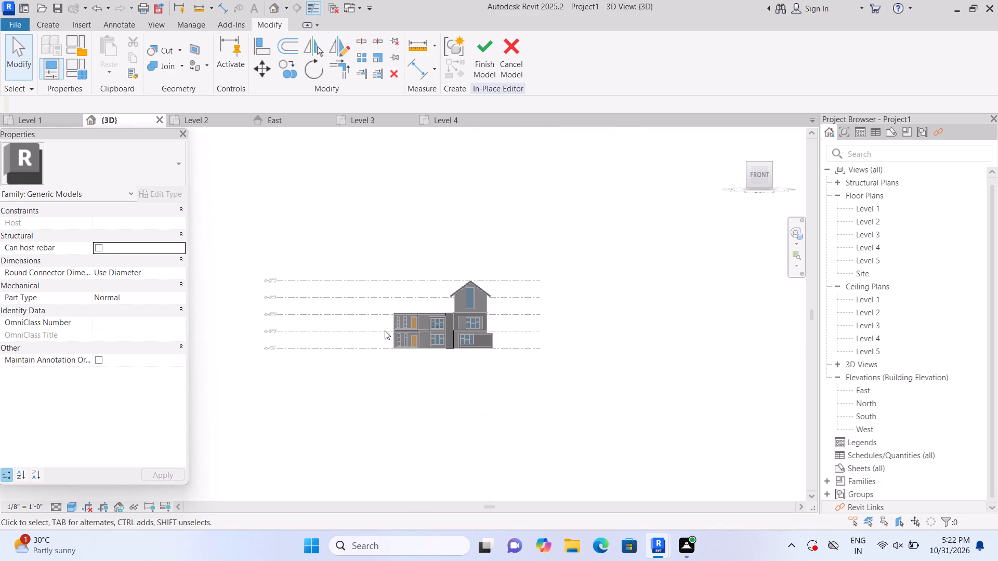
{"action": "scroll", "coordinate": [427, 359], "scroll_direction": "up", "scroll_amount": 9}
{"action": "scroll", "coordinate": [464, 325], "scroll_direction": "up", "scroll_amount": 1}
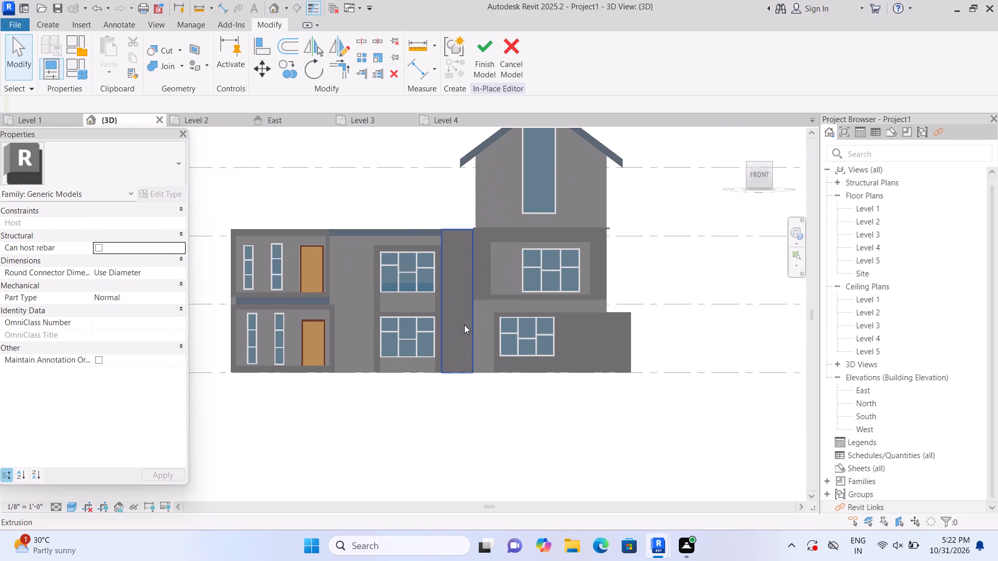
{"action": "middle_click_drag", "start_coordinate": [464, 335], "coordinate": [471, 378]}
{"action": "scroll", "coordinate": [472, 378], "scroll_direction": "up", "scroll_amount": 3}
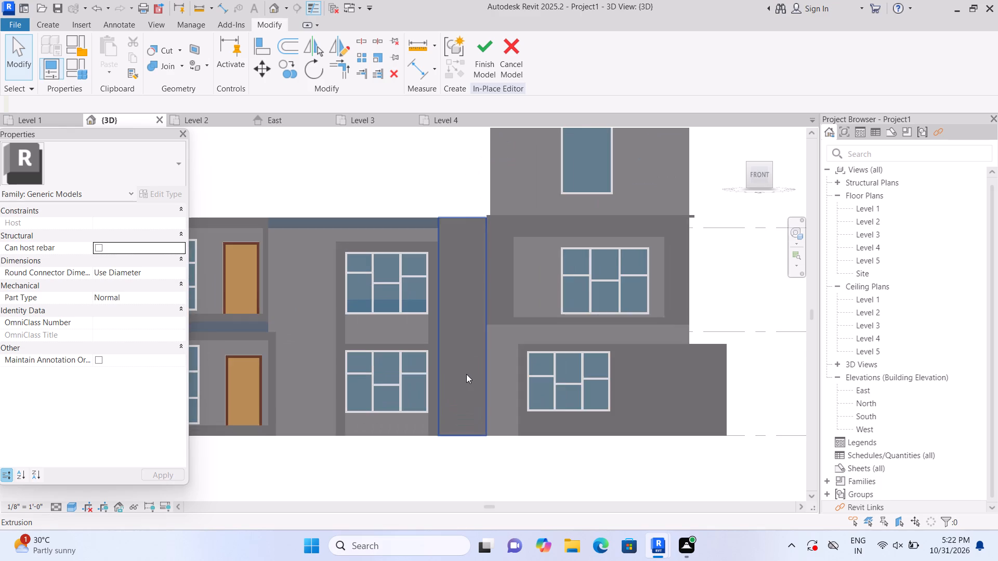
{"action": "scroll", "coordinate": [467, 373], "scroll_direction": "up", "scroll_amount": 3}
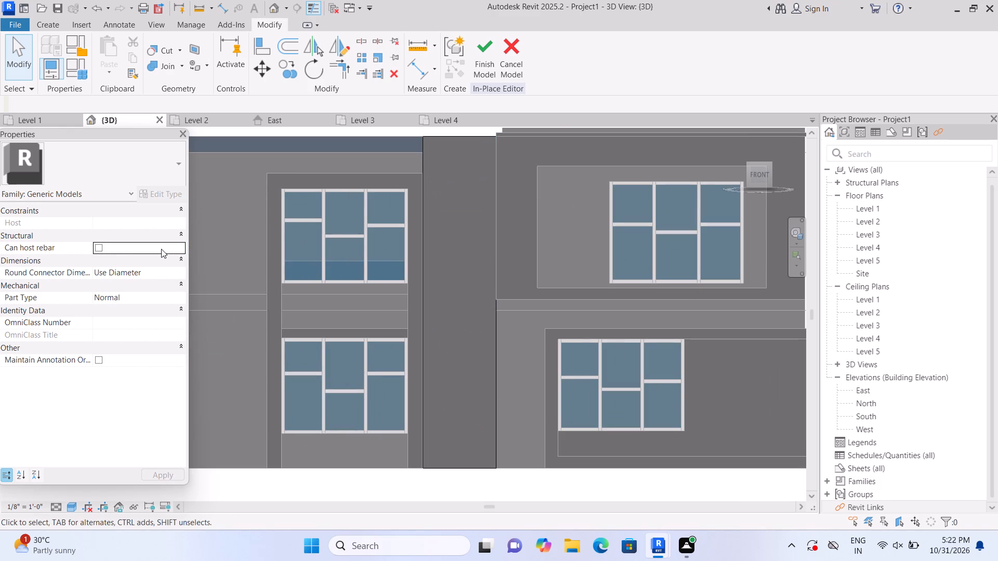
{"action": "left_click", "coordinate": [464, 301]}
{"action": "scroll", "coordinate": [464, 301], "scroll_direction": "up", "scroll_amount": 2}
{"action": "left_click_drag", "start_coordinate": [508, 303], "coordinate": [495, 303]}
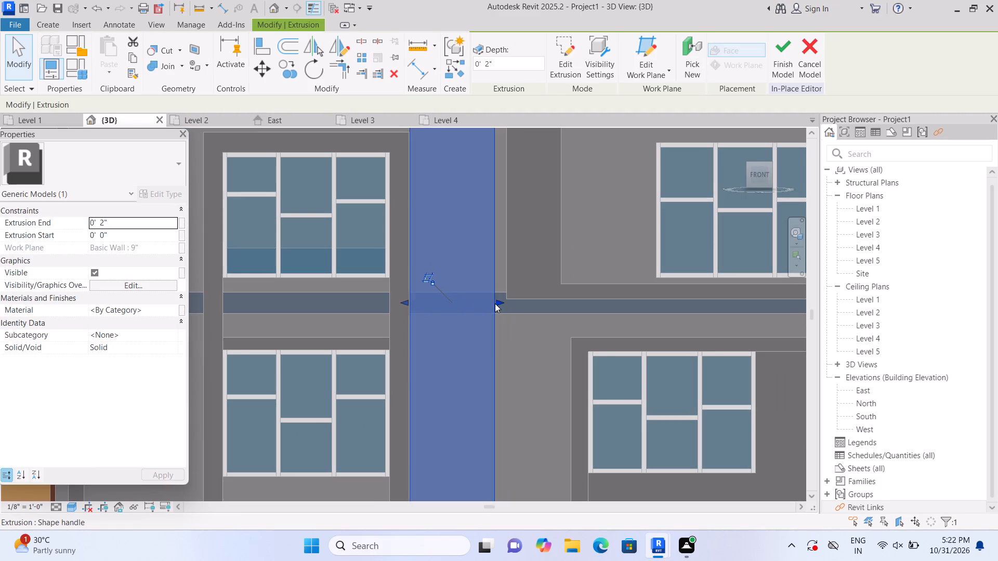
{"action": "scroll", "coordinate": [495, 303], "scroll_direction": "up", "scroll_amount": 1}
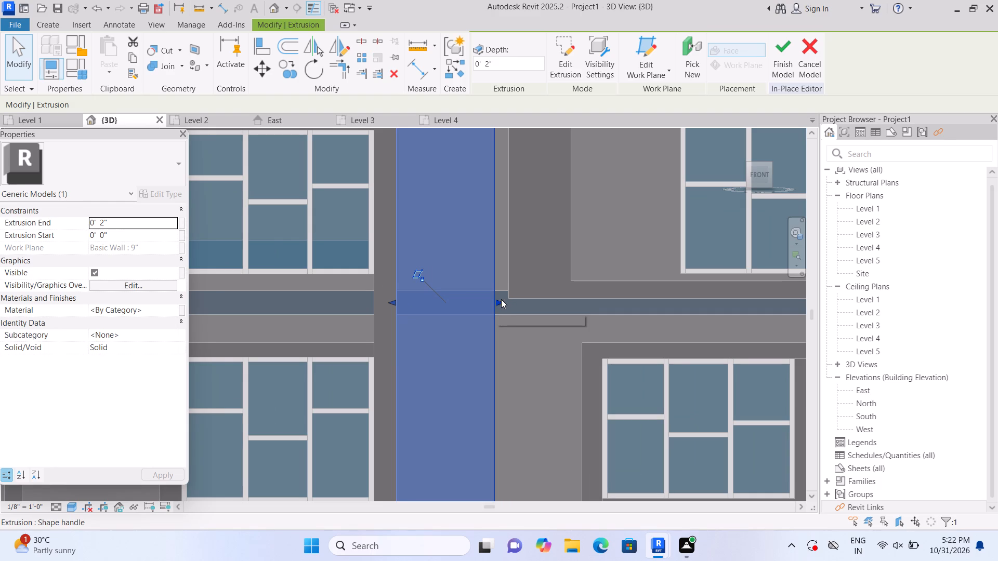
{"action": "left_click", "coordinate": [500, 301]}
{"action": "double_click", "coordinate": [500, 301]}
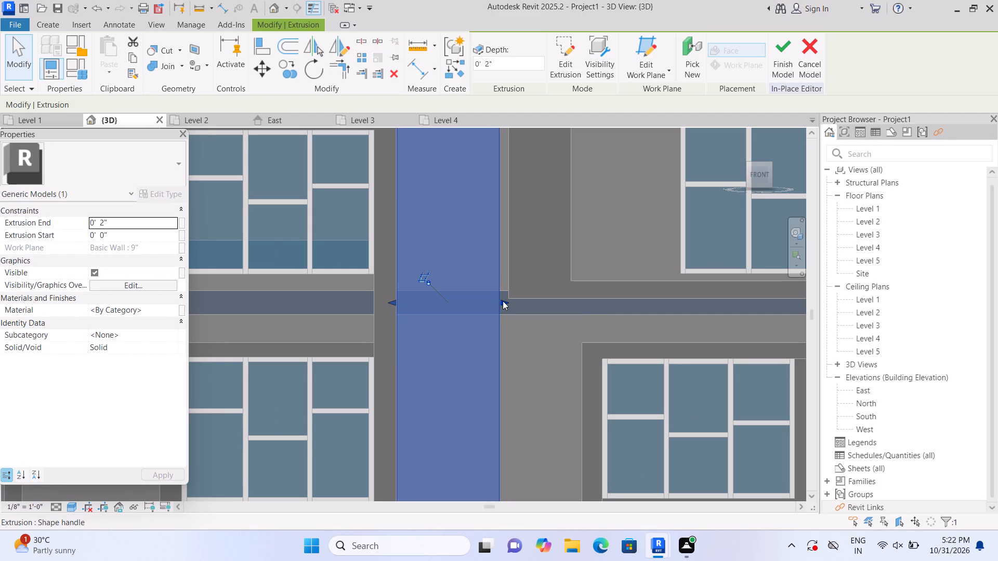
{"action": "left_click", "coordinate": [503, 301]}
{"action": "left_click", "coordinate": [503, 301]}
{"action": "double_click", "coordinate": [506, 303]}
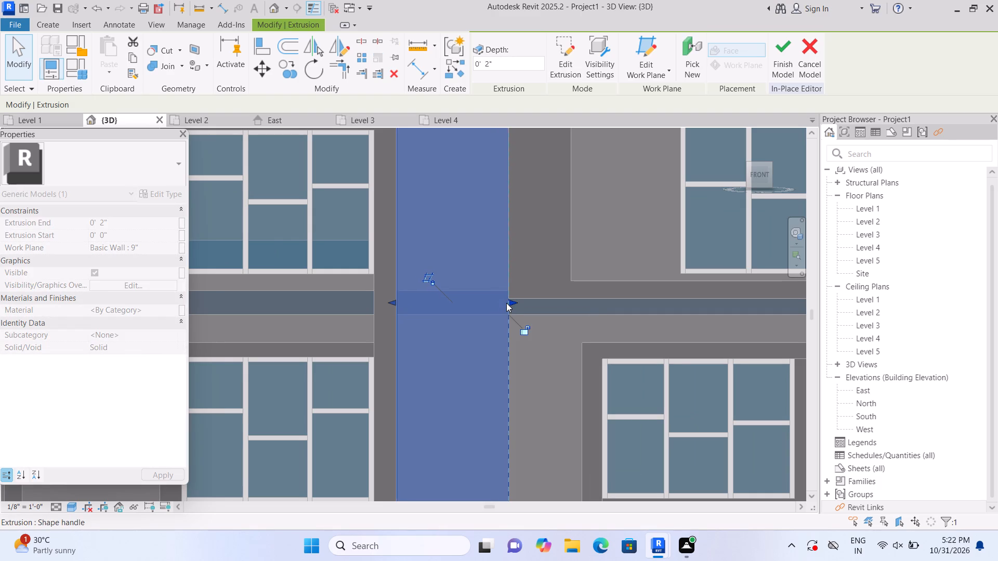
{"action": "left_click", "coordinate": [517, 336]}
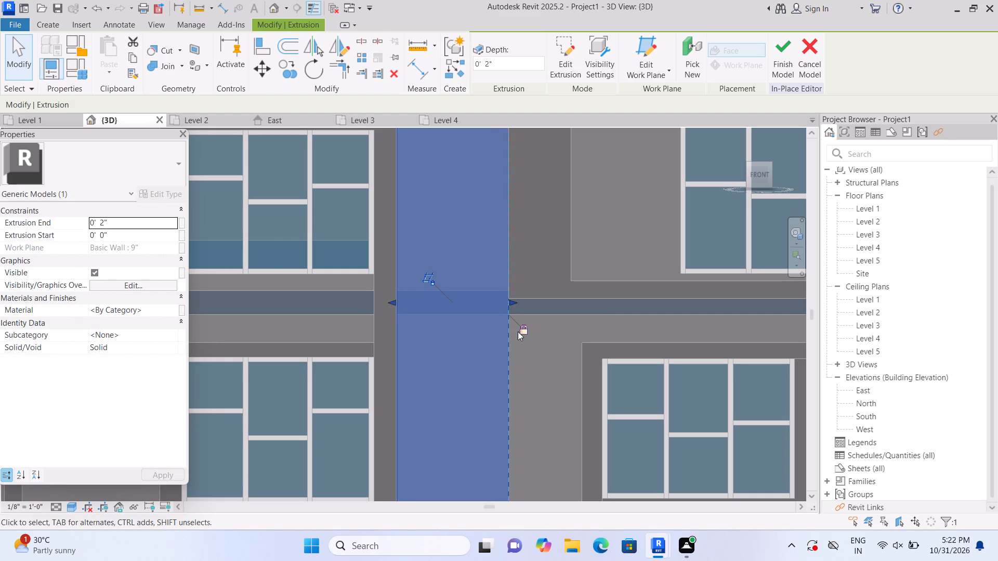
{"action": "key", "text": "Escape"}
Start another in-place extrusion and pick the 9" front wall's face beside the lower window frame as its work plane.
{"action": "left_click", "coordinate": [40, 21]}
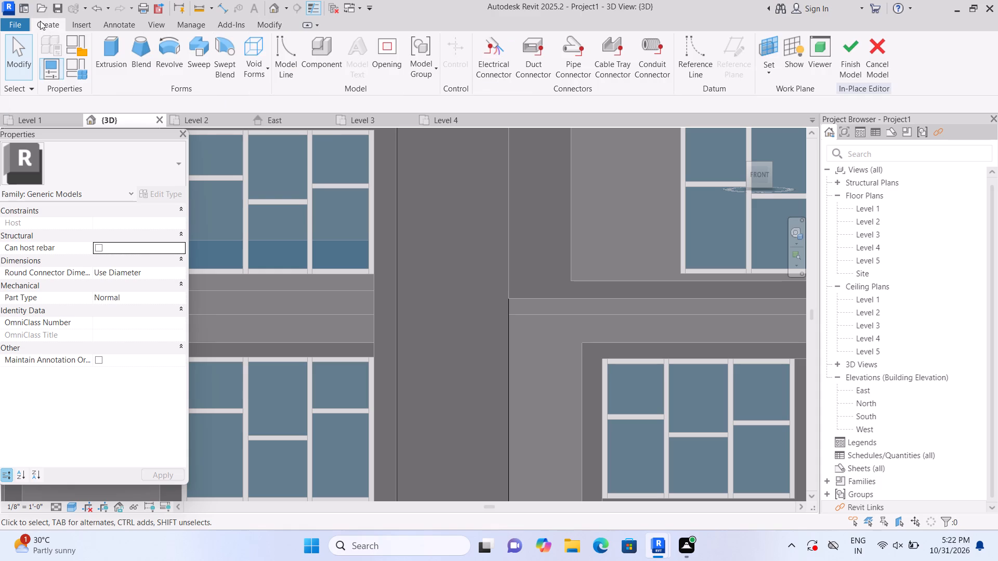
{"action": "left_click", "coordinate": [115, 63]}
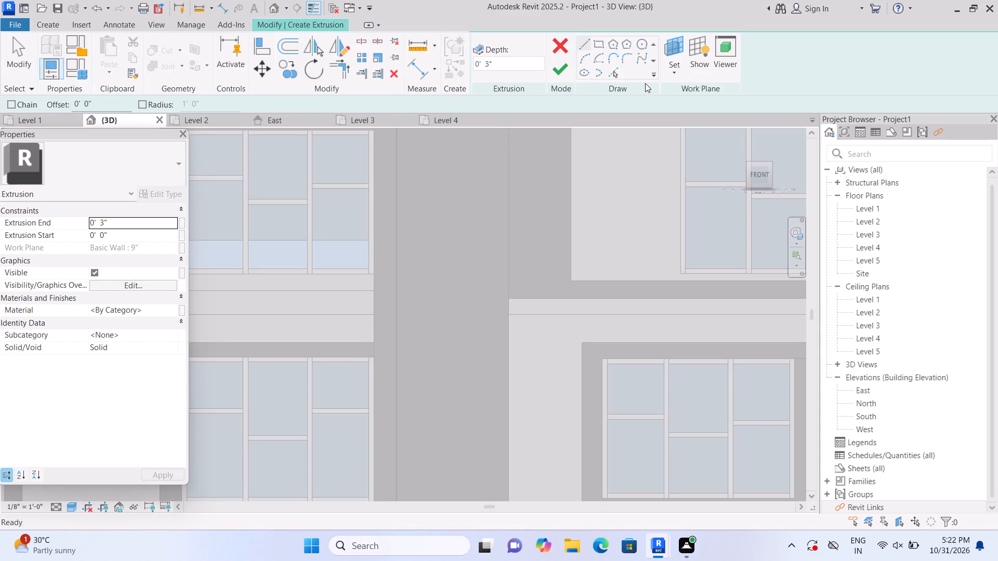
{"action": "left_click", "coordinate": [671, 75]}
{"action": "left_click", "coordinate": [675, 115]}
{"action": "middle_click_drag", "start_coordinate": [531, 278], "coordinate": [528, 278]}
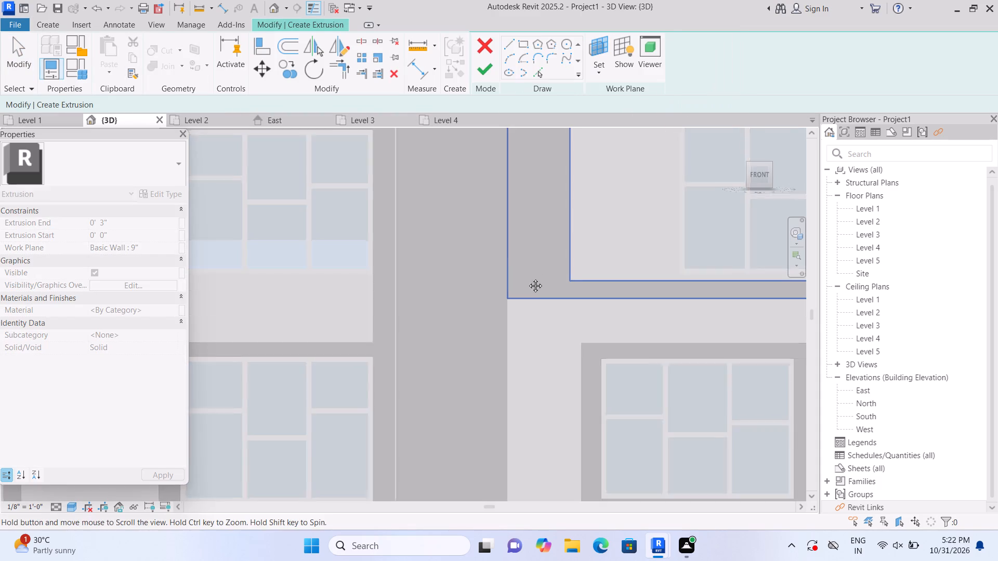
{"action": "middle_click_drag", "start_coordinate": [528, 278], "coordinate": [427, 158]}
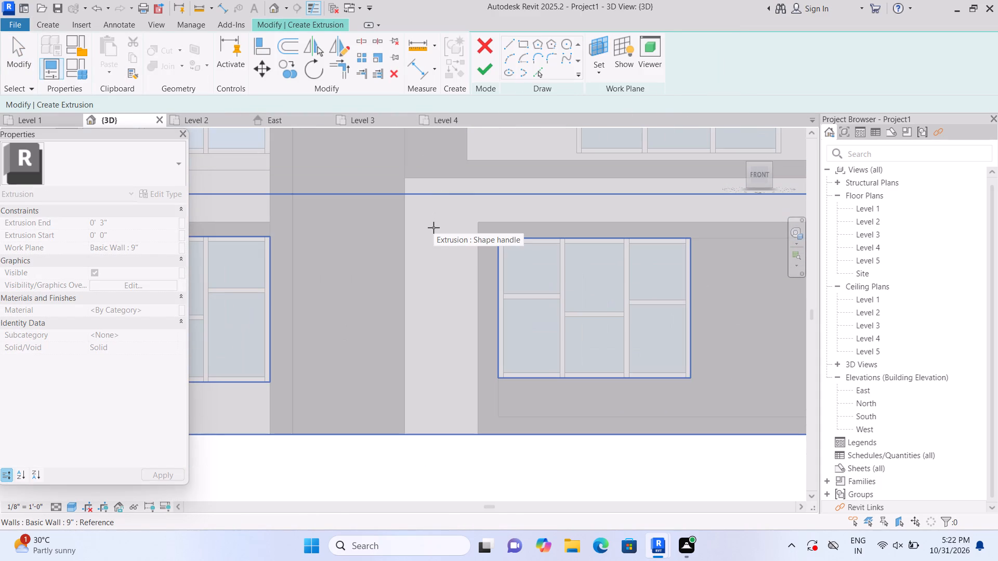
{"action": "left_click", "coordinate": [434, 228]}
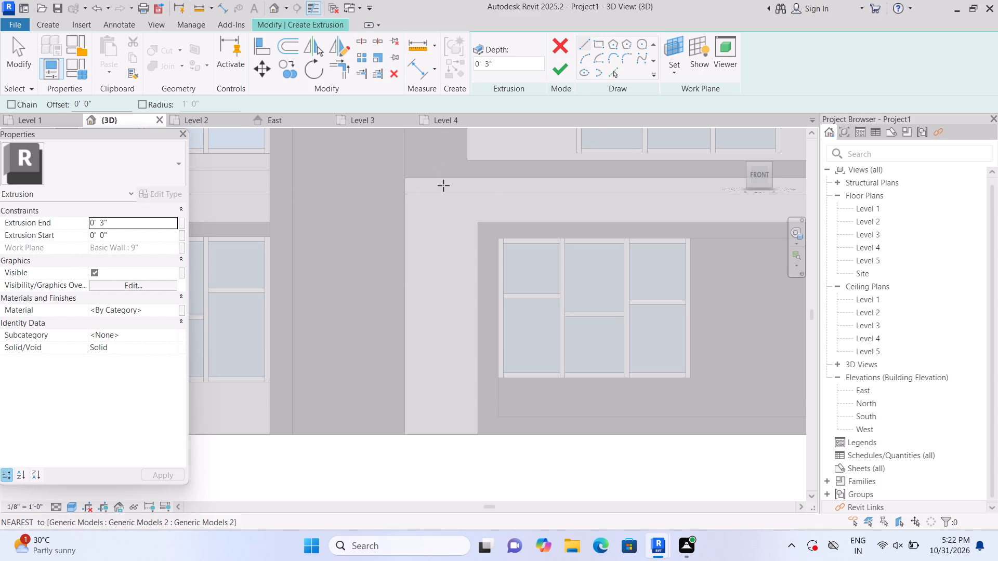
Sketch a rectangle about 10'-8" tall between the tall vertical panel and lower window frame, from the upper frame's underside to the wall base, and finish it.
{"action": "scroll", "coordinate": [443, 185], "scroll_direction": "up", "scroll_amount": 4}
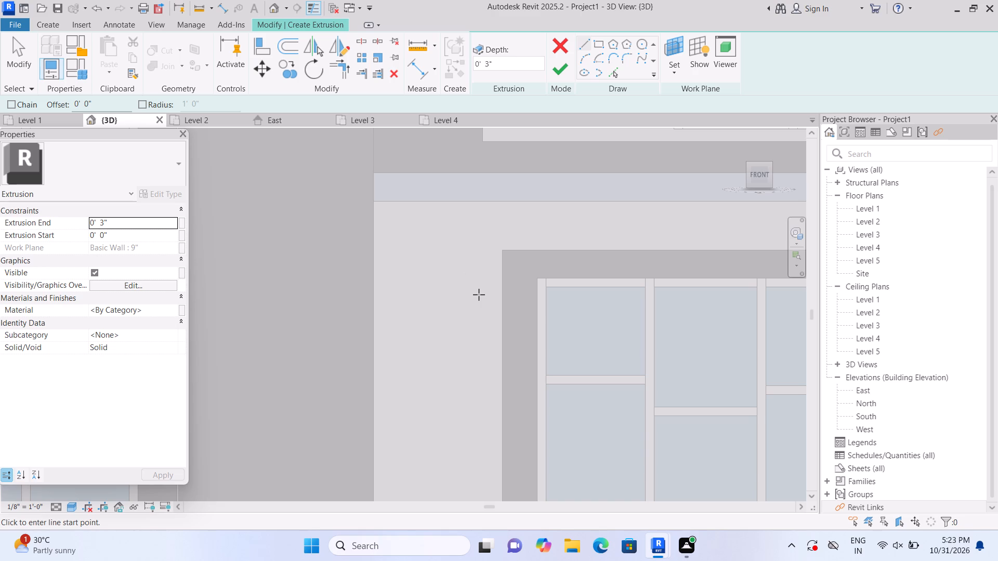
{"action": "left_click", "coordinate": [373, 172]}
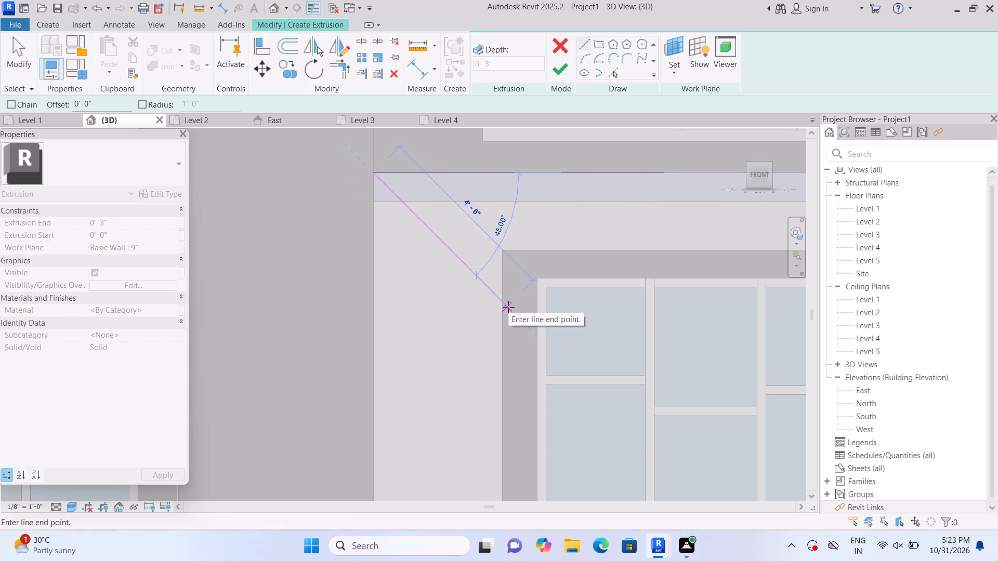
{"action": "key", "text": "Escape"}
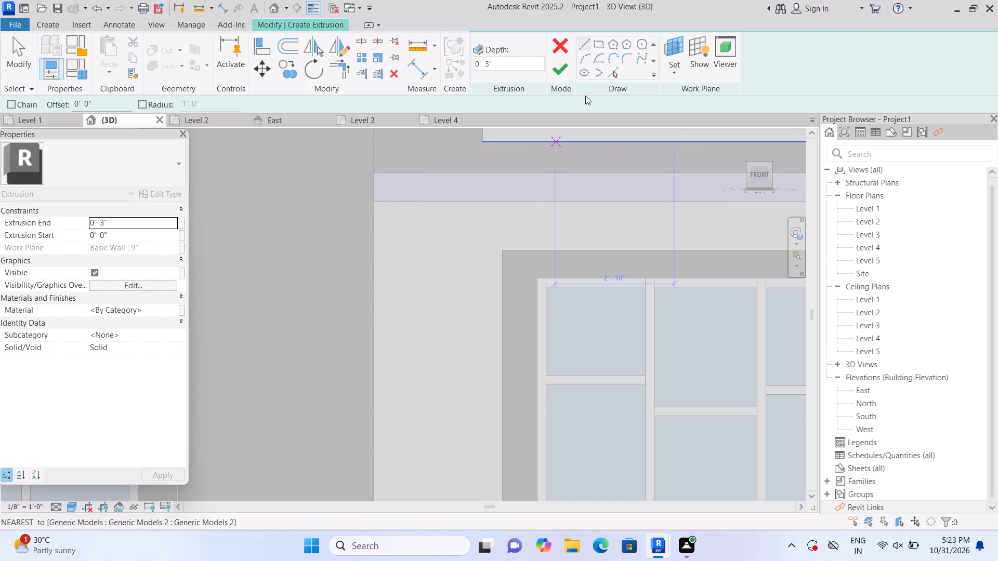
{"action": "double_click", "coordinate": [604, 45]}
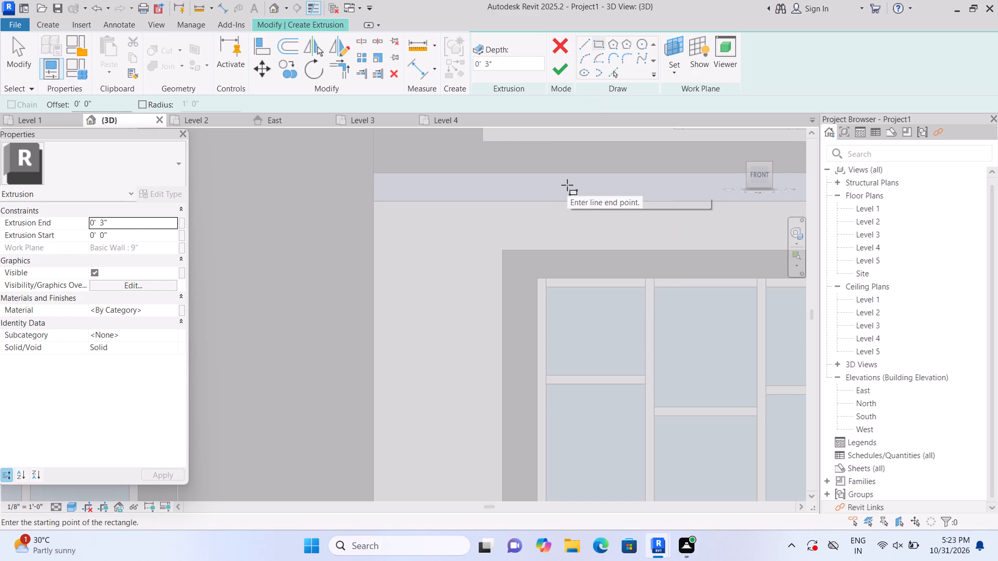
{"action": "left_click", "coordinate": [375, 177]}
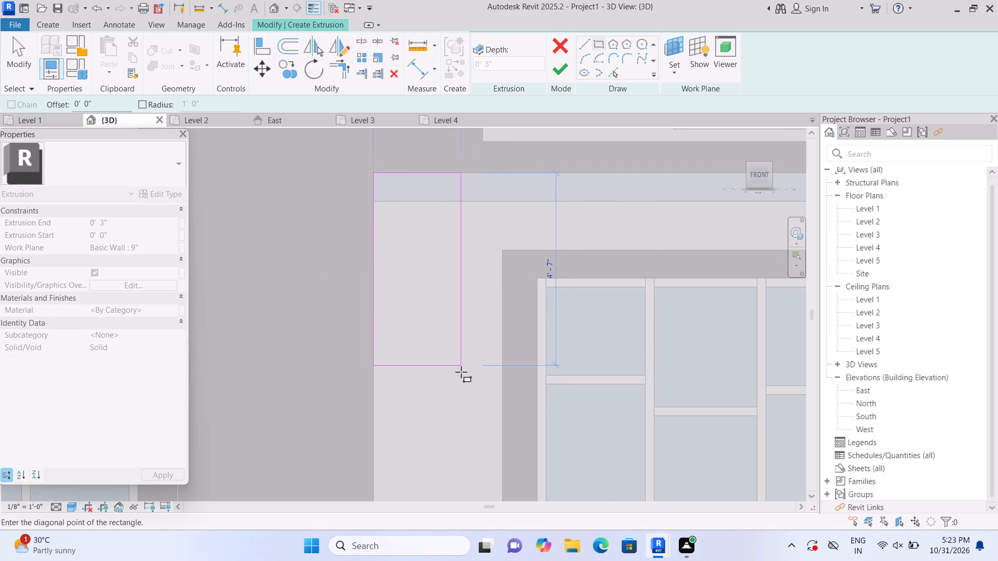
{"action": "middle_click_drag", "start_coordinate": [497, 465], "coordinate": [495, 405]}
{"action": "scroll", "coordinate": [493, 448], "scroll_direction": "up", "scroll_amount": 1}
{"action": "middle_click_drag", "start_coordinate": [493, 448], "coordinate": [494, 384]}
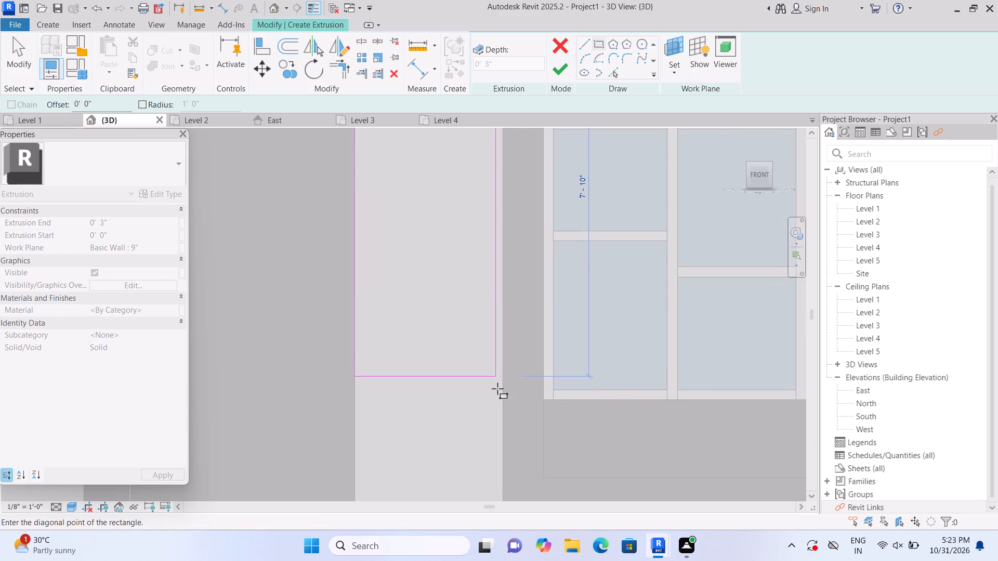
{"action": "middle_click_drag", "start_coordinate": [501, 399], "coordinate": [506, 307]}
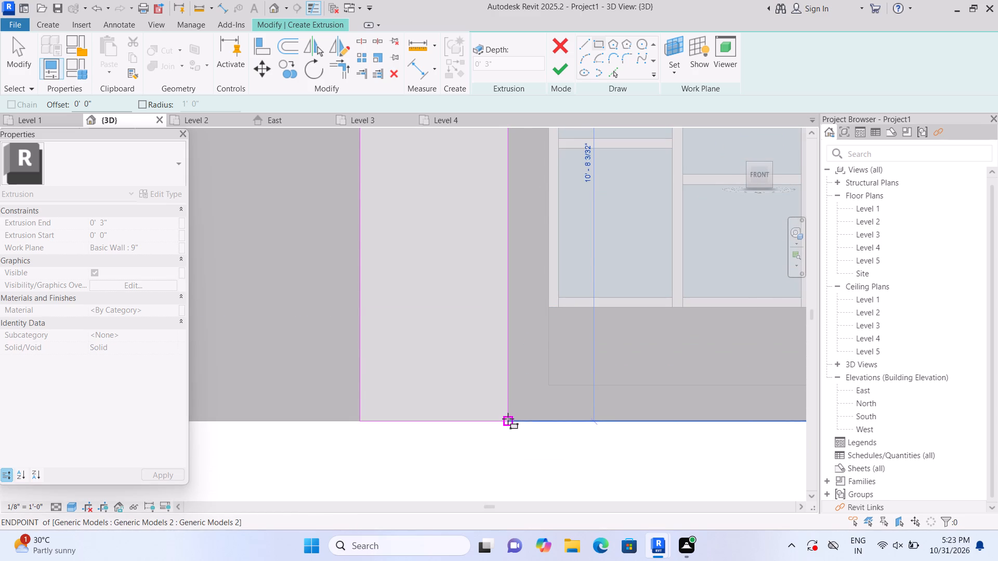
{"action": "left_click", "coordinate": [508, 421]}
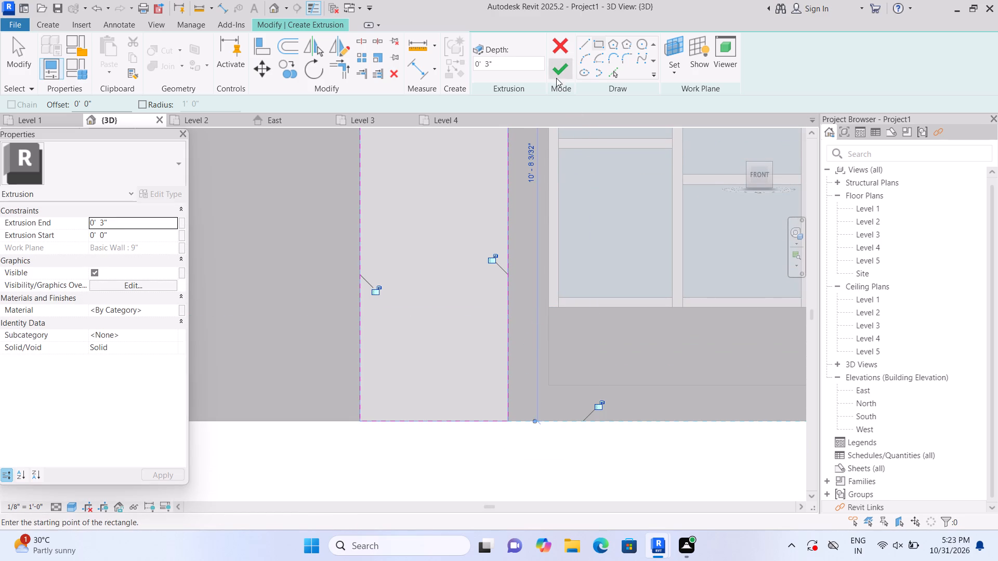
{"action": "left_click", "coordinate": [556, 76]}
Set the extrusion end of the new panel beside the lower window frame to 2".
{"action": "left_click", "coordinate": [138, 221]}
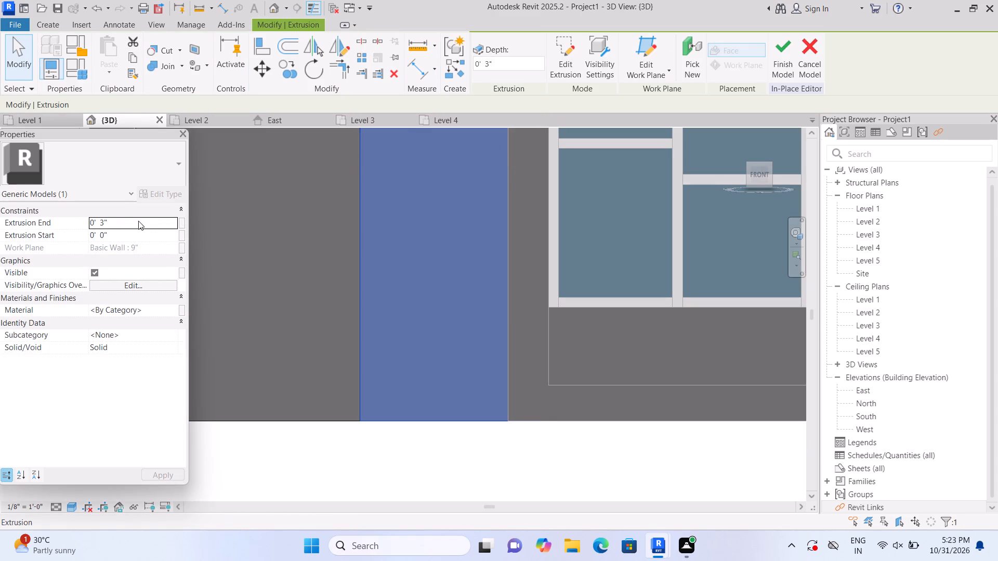
{"action": "key", "text": "BackSpace"}
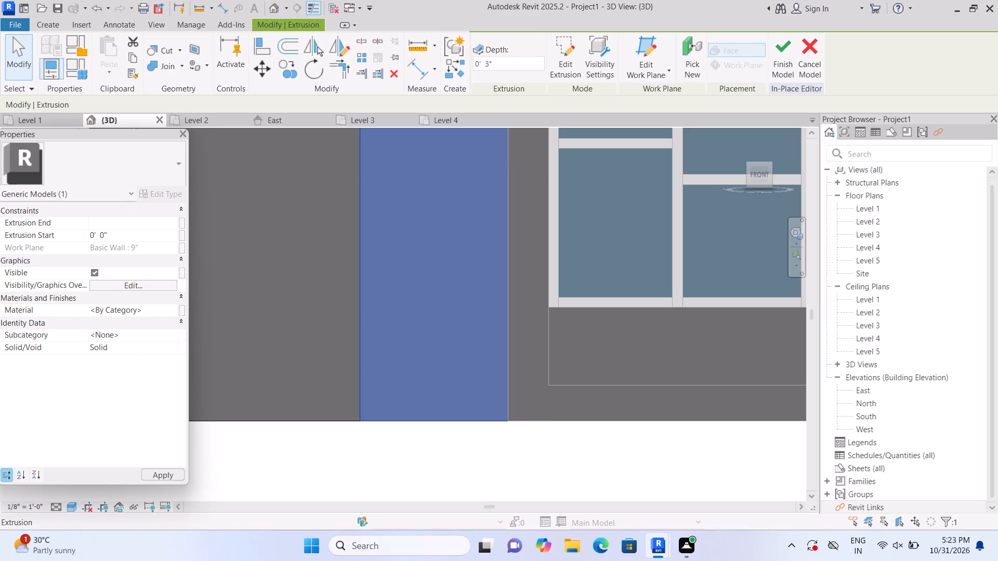
{"action": "type", "text": "2\""}
{"action": "key", "text": "Return"}
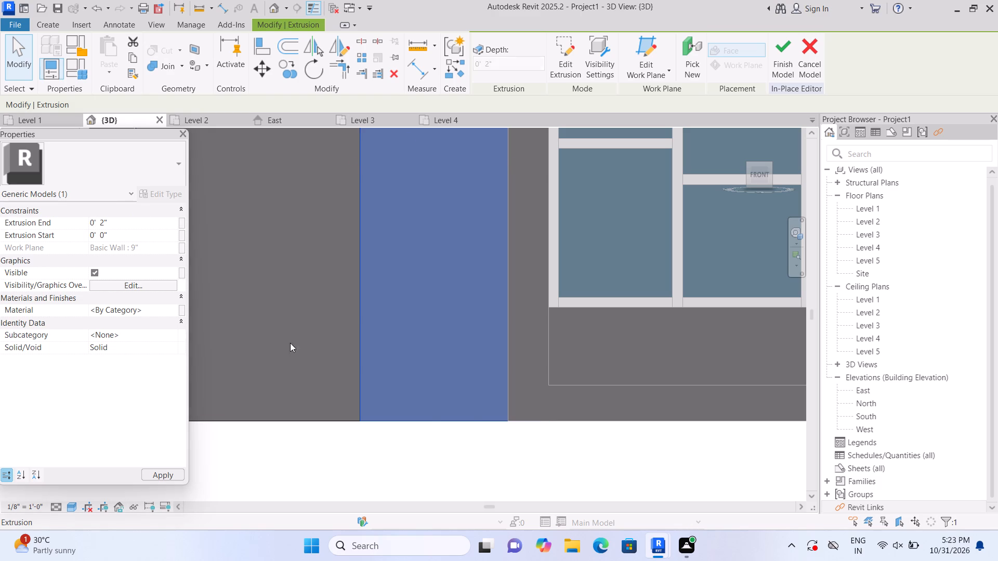
{"action": "left_click", "coordinate": [325, 454]}
Join the geometry of the new 2" panel with the adjacent tall vertical panel.
{"action": "scroll", "coordinate": [325, 458], "scroll_direction": "down", "scroll_amount": 4}
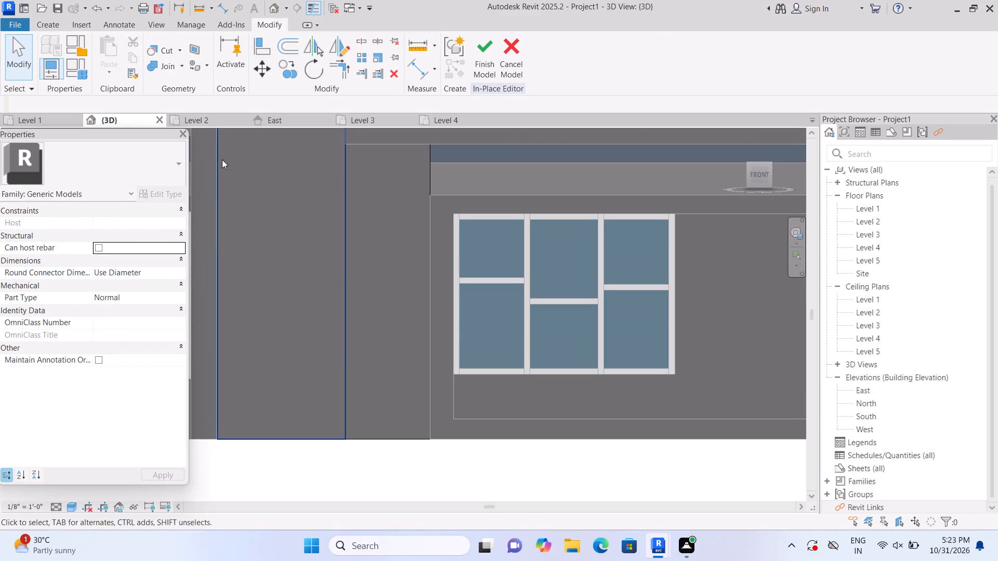
{"action": "left_click", "coordinate": [177, 63]}
{"action": "left_click", "coordinate": [185, 67]}
{"action": "left_click", "coordinate": [186, 86]}
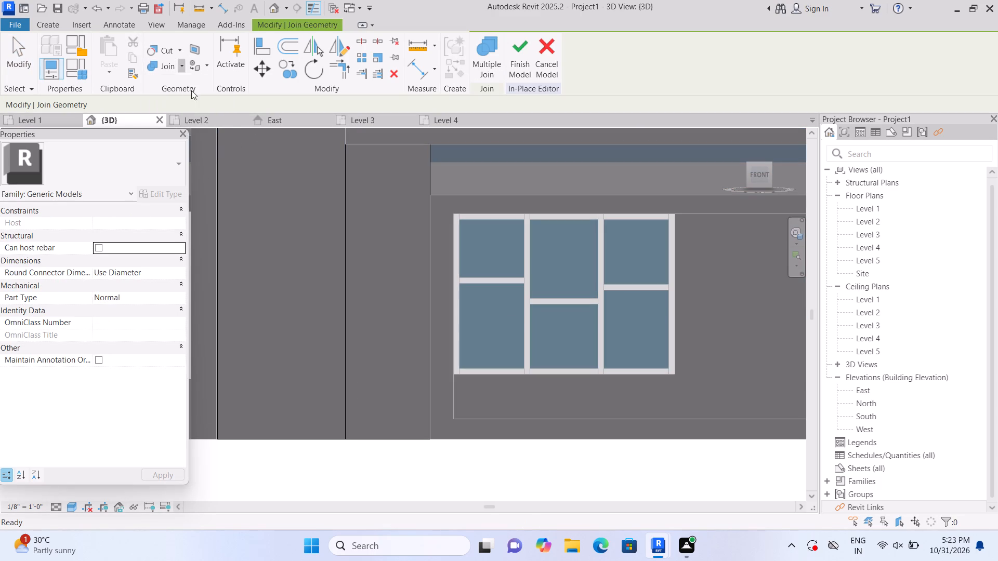
{"action": "left_click", "coordinate": [382, 229]}
{"action": "left_click", "coordinate": [338, 237]}
Start a new extrusion within the in-place model on the front facade.
{"action": "scroll", "coordinate": [357, 456], "scroll_direction": "down", "scroll_amount": 3}
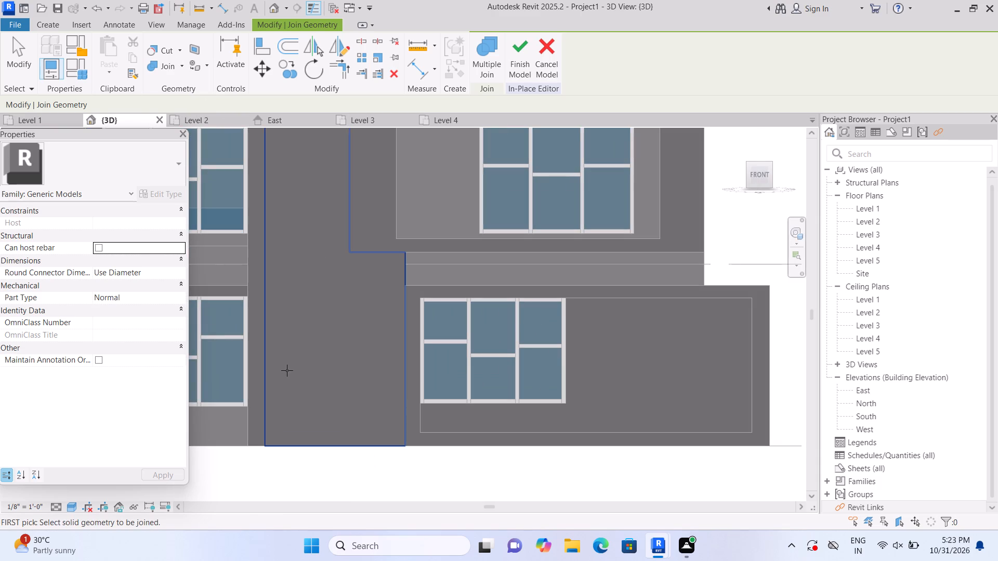
{"action": "scroll", "coordinate": [336, 407], "scroll_direction": "down", "scroll_amount": 5}
{"action": "middle_click_drag", "start_coordinate": [317, 411], "coordinate": [419, 431]}
{"action": "scroll", "coordinate": [419, 431], "scroll_direction": "down", "scroll_amount": 1}
{"action": "middle_click_drag", "start_coordinate": [421, 431], "coordinate": [459, 428]}
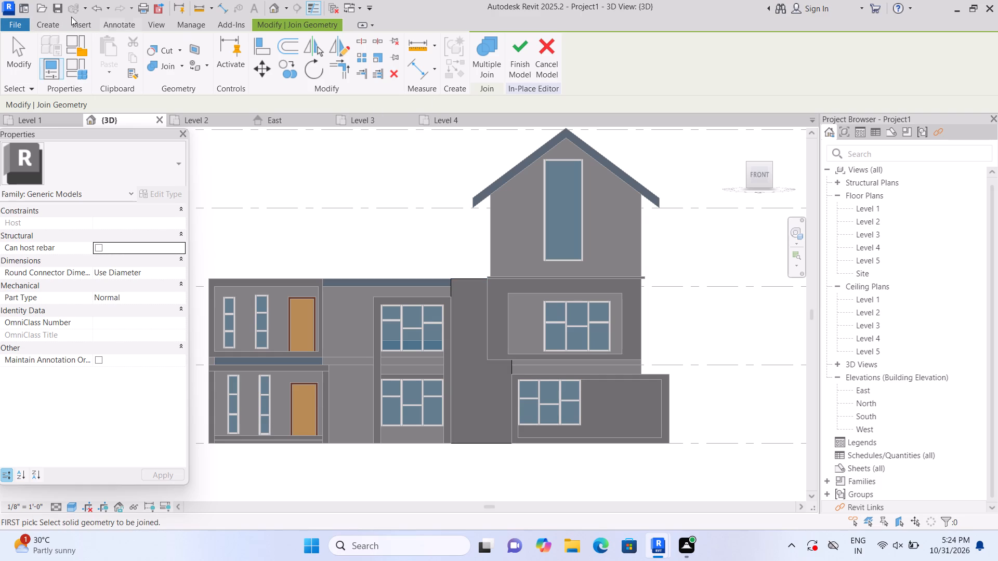
{"action": "left_click", "coordinate": [56, 22]}
{"action": "left_click", "coordinate": [112, 47]}
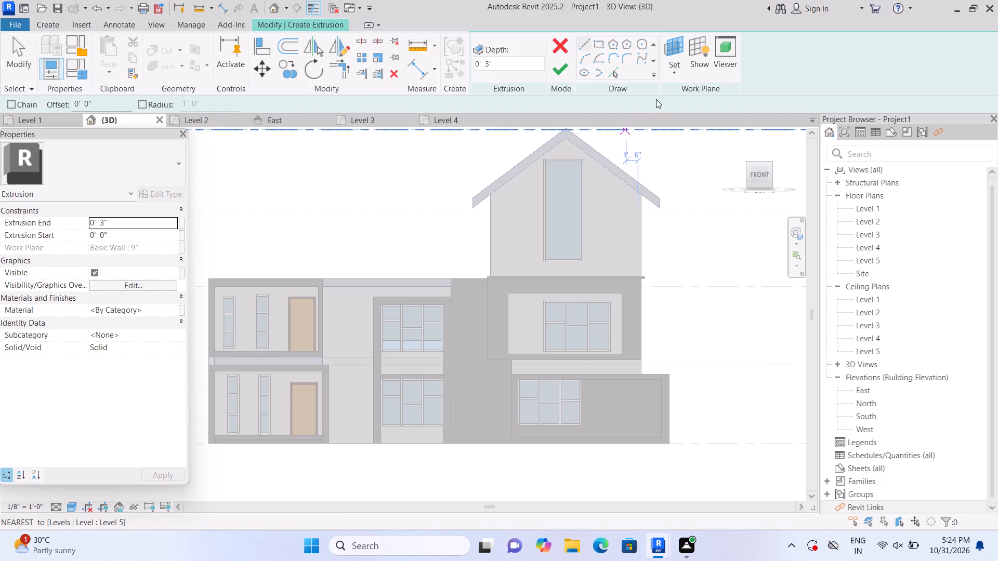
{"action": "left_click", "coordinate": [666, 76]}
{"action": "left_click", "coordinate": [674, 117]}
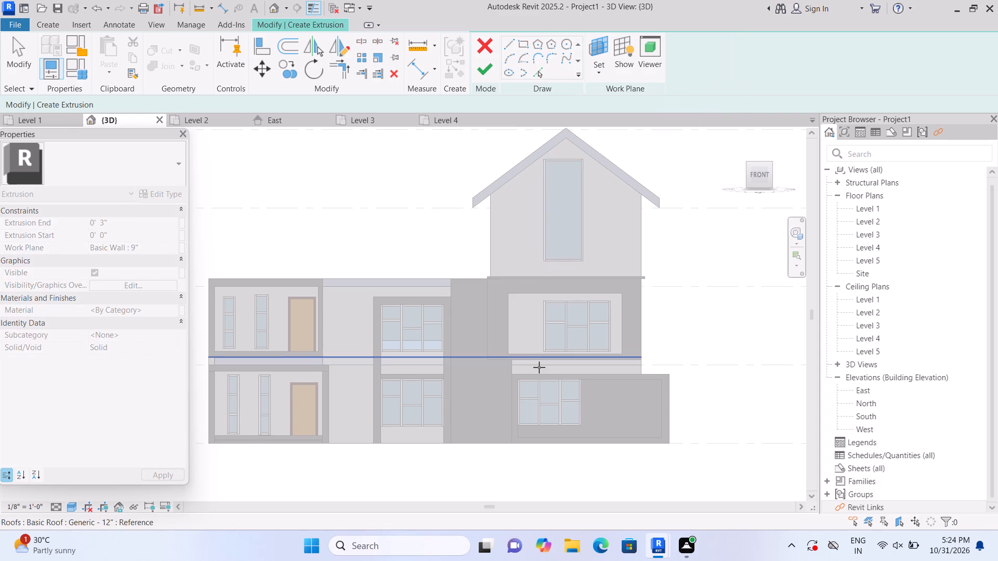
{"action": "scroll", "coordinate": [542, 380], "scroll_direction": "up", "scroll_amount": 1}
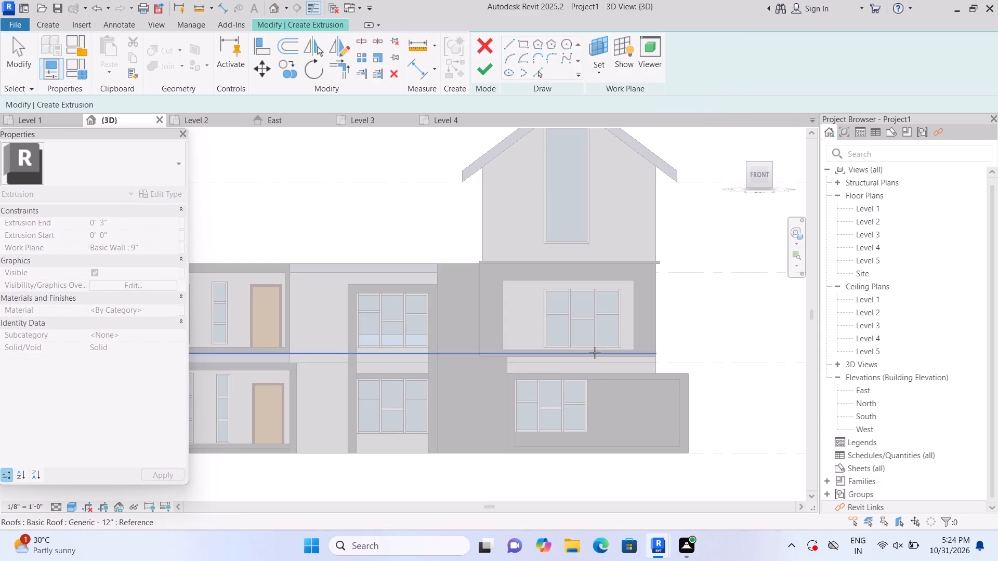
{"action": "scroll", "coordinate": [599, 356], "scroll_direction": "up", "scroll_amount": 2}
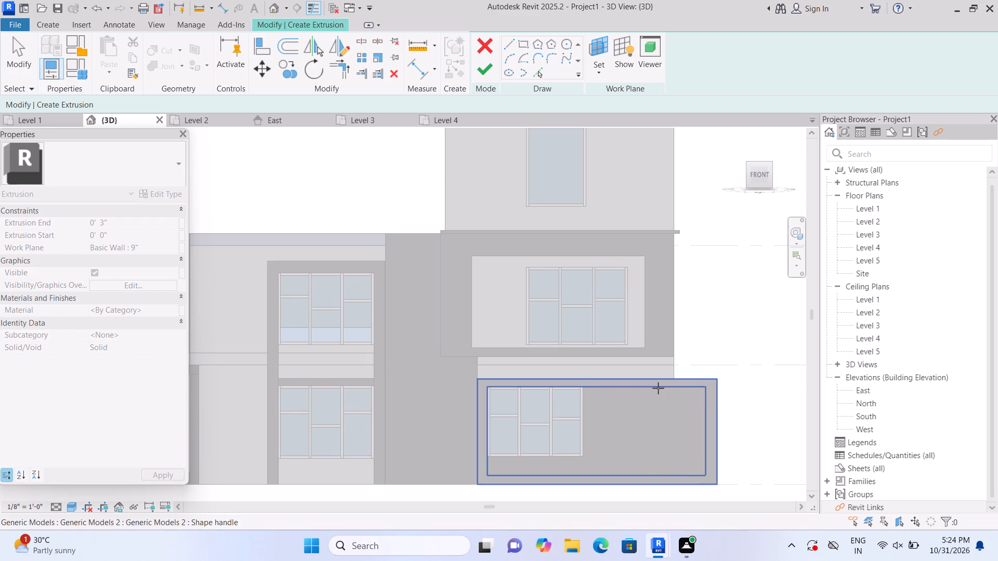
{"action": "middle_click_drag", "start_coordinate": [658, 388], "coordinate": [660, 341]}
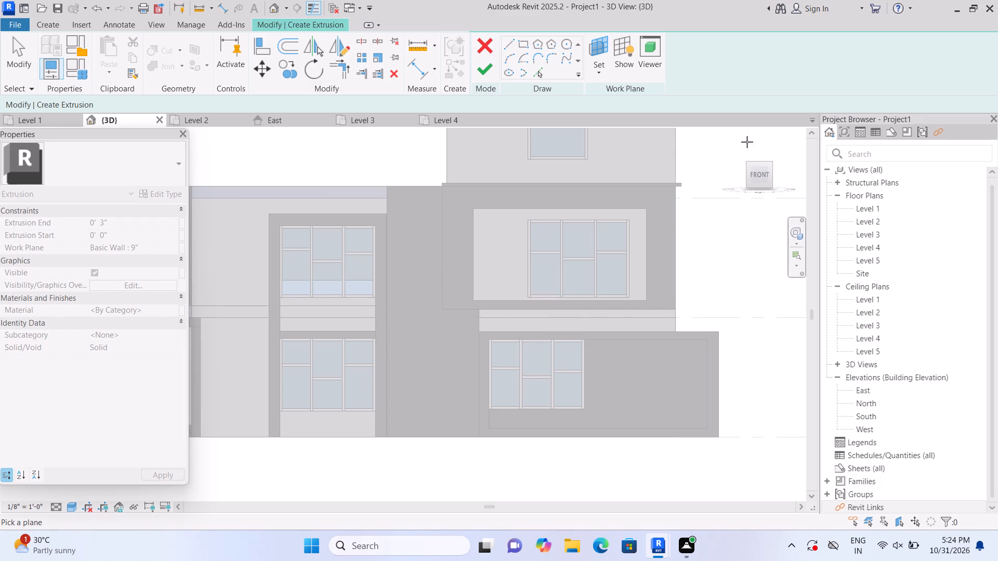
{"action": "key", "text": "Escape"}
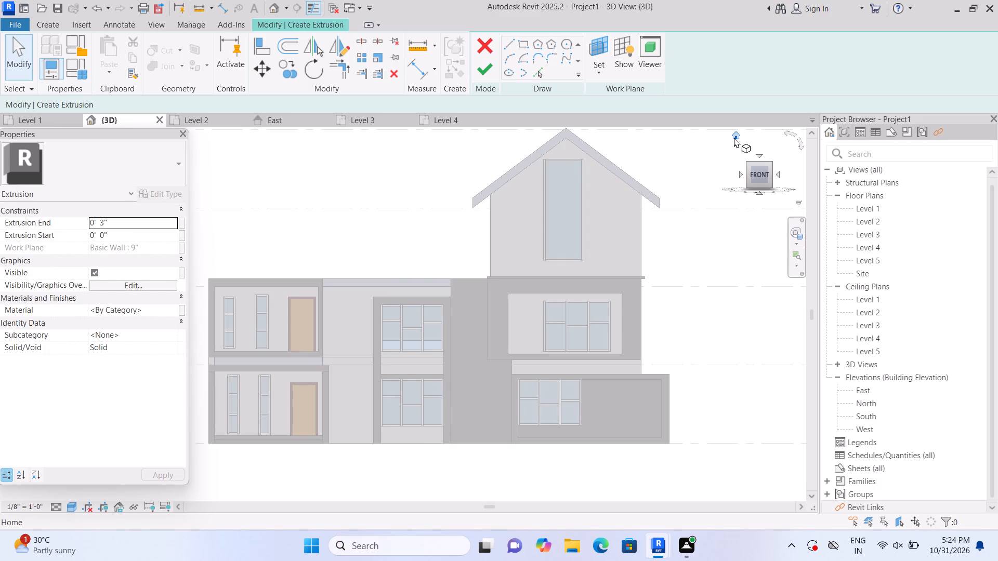
Examine the lower and upper window frames and the adjoining front wall in the isometric view and again in the front view.
{"action": "left_click", "coordinate": [733, 135]}
{"action": "scroll", "coordinate": [321, 430], "scroll_direction": "up", "scroll_amount": 2}
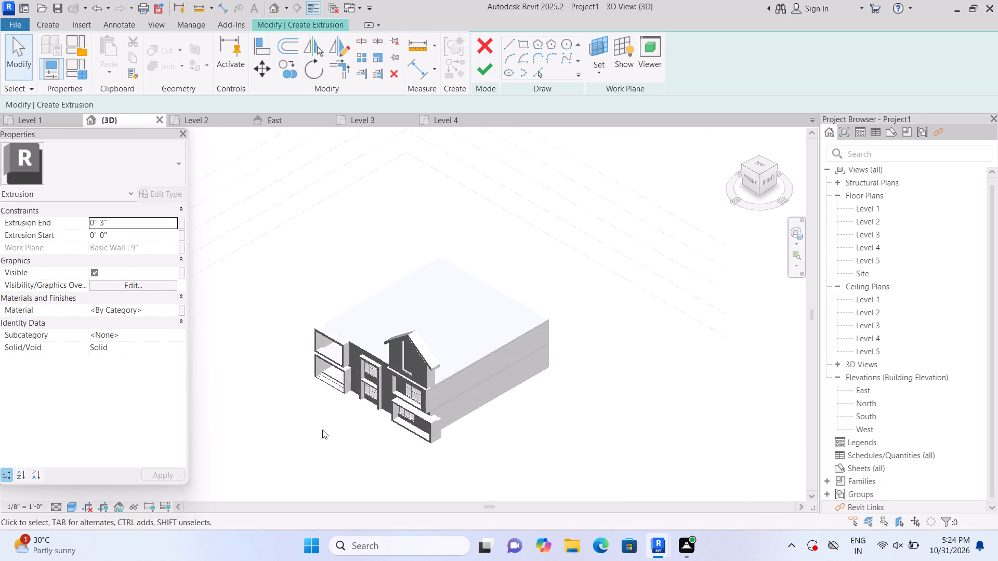
{"action": "scroll", "coordinate": [373, 443], "scroll_direction": "up", "scroll_amount": 11}
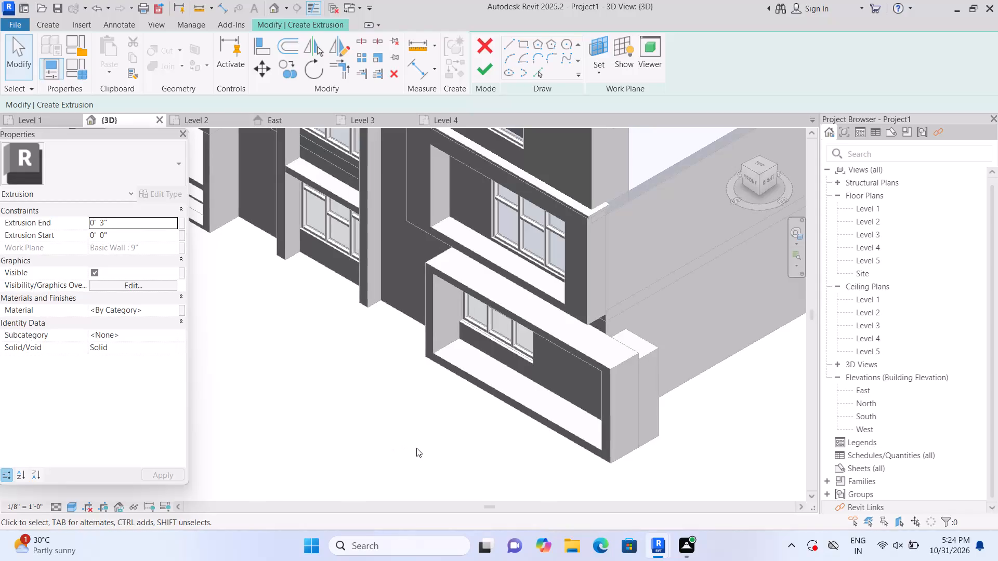
{"action": "scroll", "coordinate": [445, 448], "scroll_direction": "up", "scroll_amount": 1}
{"action": "middle_click_drag", "start_coordinate": [442, 439], "coordinate": [452, 450]}
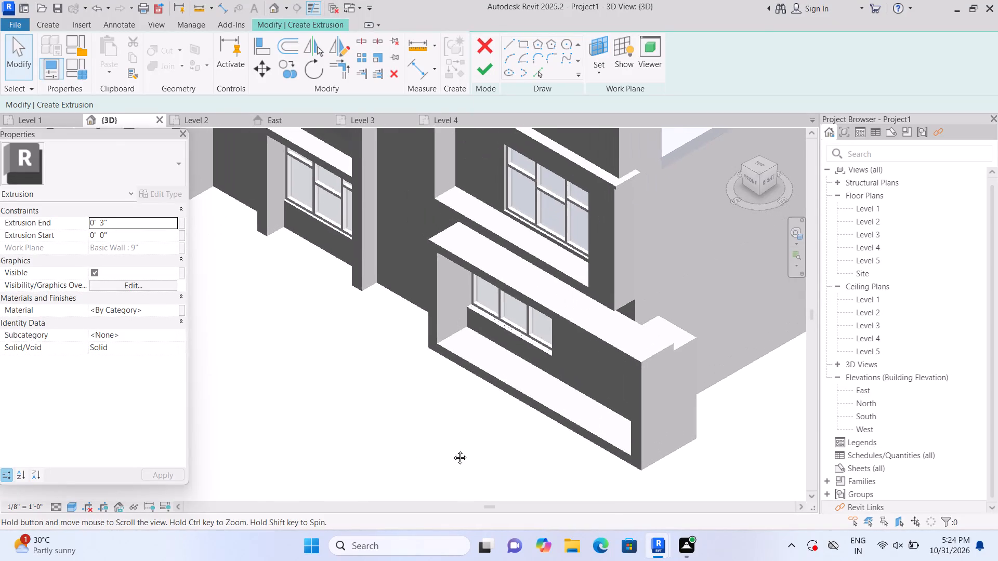
{"action": "middle_click_drag", "start_coordinate": [452, 450], "coordinate": [475, 487]}
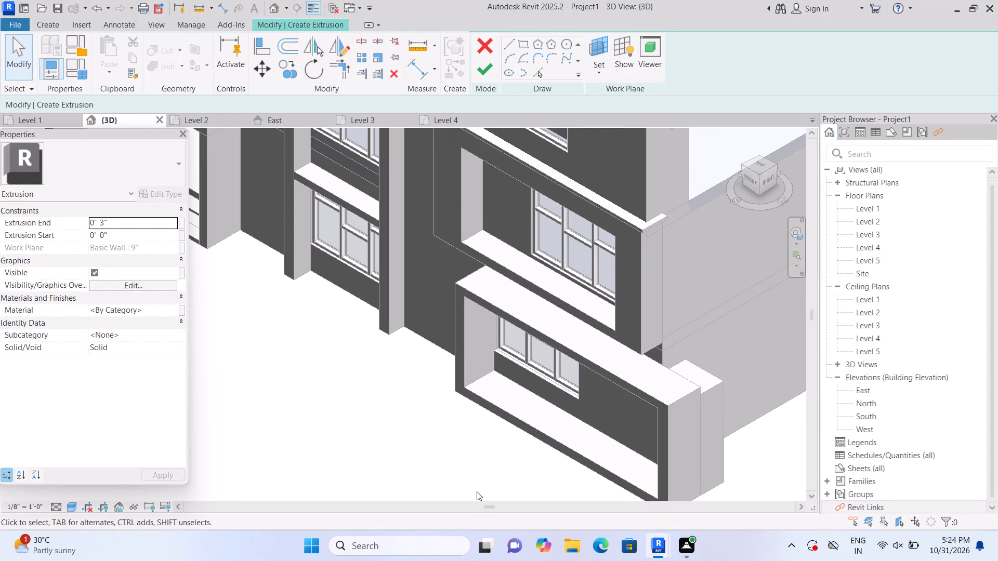
{"action": "left_click", "coordinate": [759, 184]}
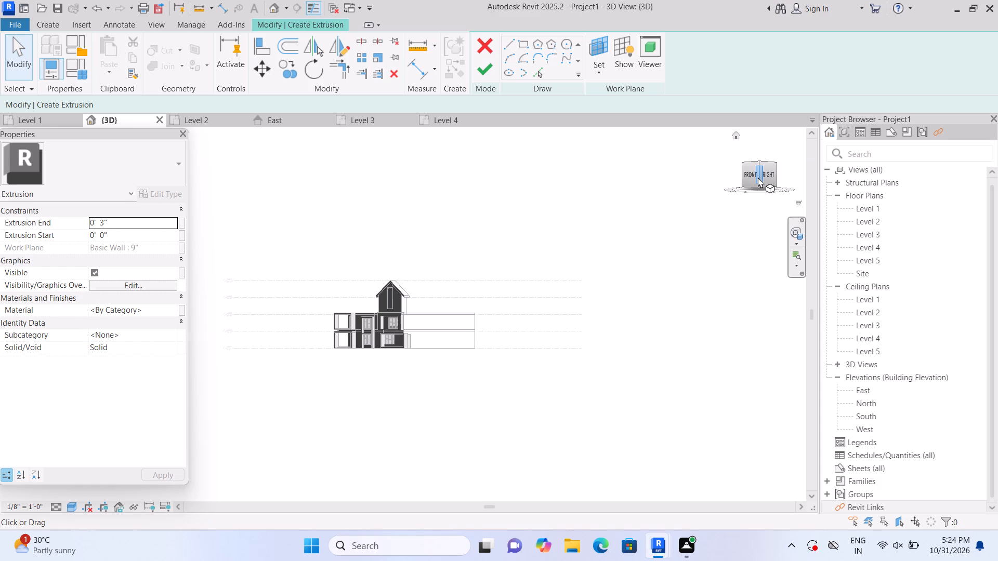
{"action": "left_click", "coordinate": [753, 177]}
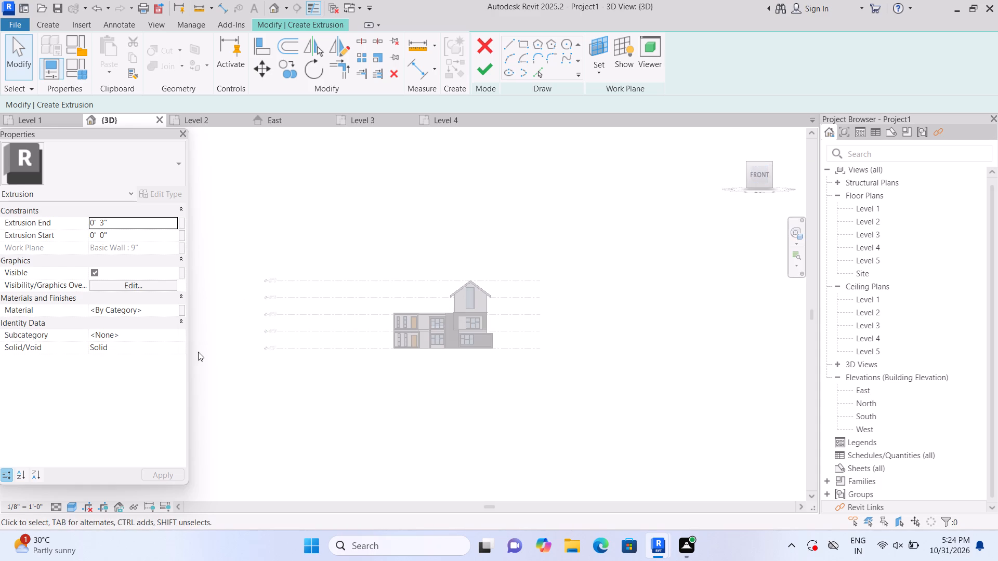
{"action": "scroll", "coordinate": [73, 422], "scroll_direction": "up", "scroll_amount": 1}
{"action": "scroll", "coordinate": [415, 328], "scroll_direction": "up", "scroll_amount": 9}
{"action": "scroll", "coordinate": [467, 354], "scroll_direction": "up", "scroll_amount": 1}
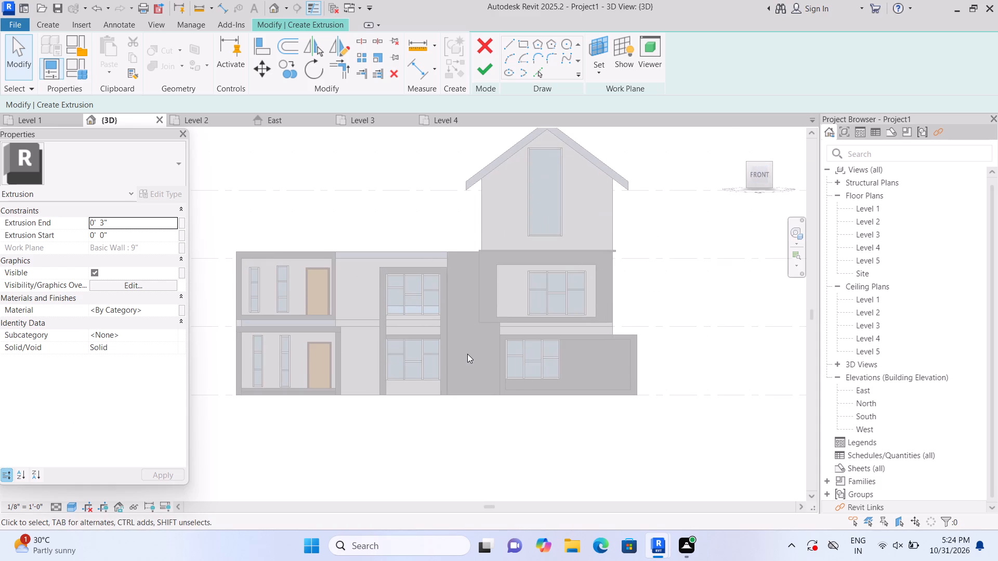
{"action": "scroll", "coordinate": [493, 355], "scroll_direction": "up", "scroll_amount": 2}
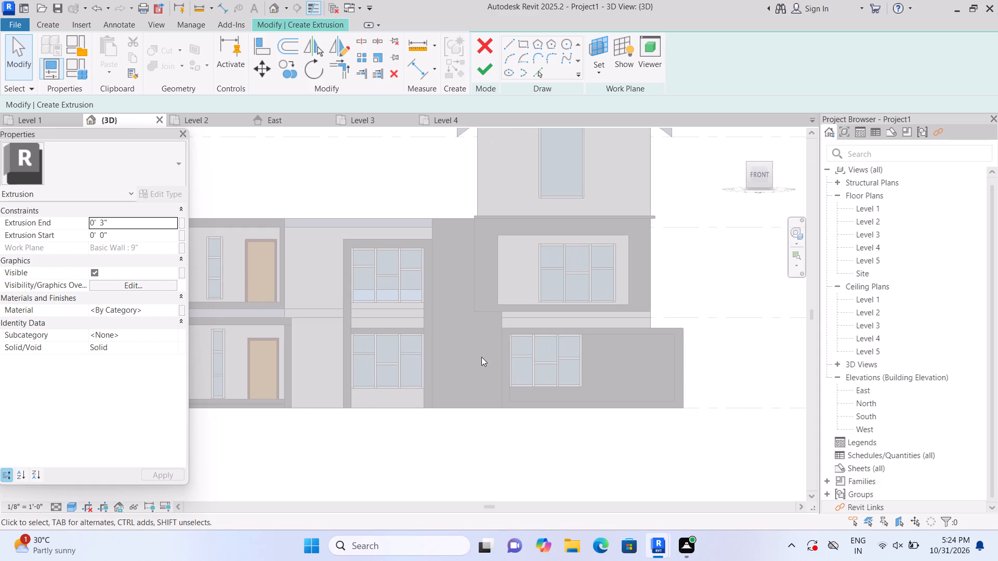
Examine the front wall and the window frames around it from below and from above in the 3D view.
{"action": "middle_click_drag", "start_coordinate": [468, 385], "coordinate": [462, 367]}
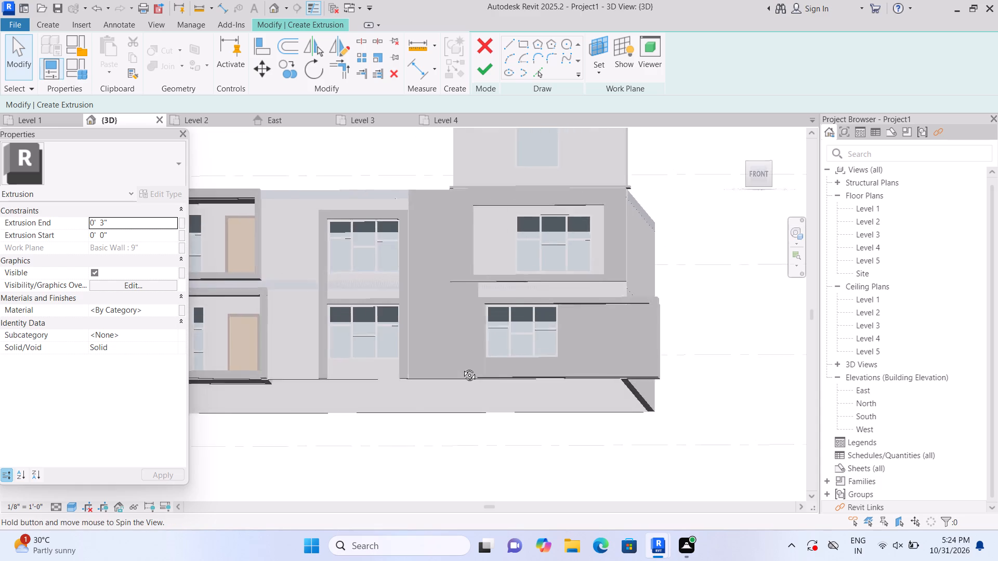
{"action": "middle_click_drag", "start_coordinate": [462, 367], "coordinate": [461, 344]}
{"action": "scroll", "coordinate": [462, 319], "scroll_direction": "up", "scroll_amount": 1}
{"action": "middle_click_drag", "start_coordinate": [465, 322], "coordinate": [468, 373]}
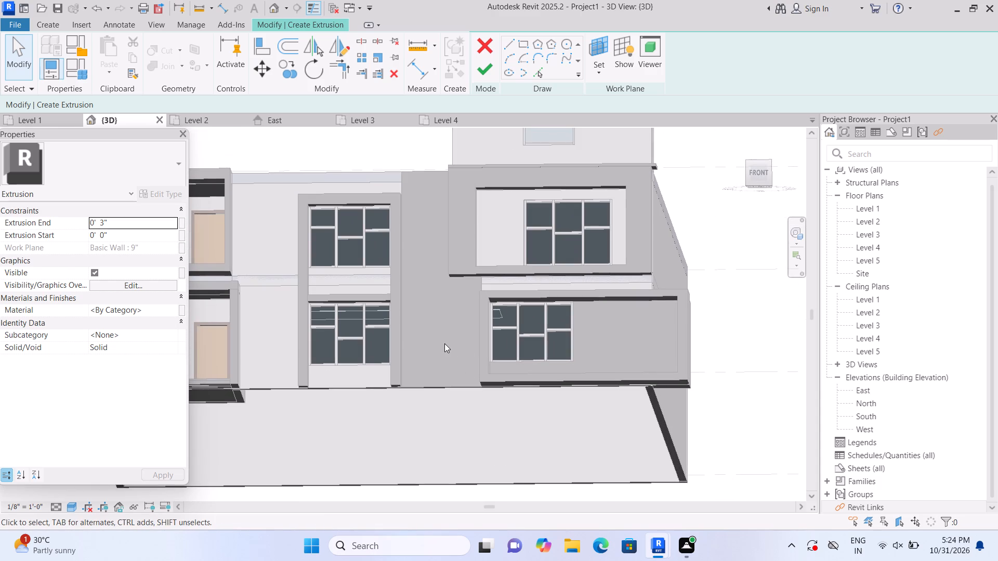
{"action": "middle_click_drag", "start_coordinate": [449, 338], "coordinate": [454, 344], "text": "shift"}
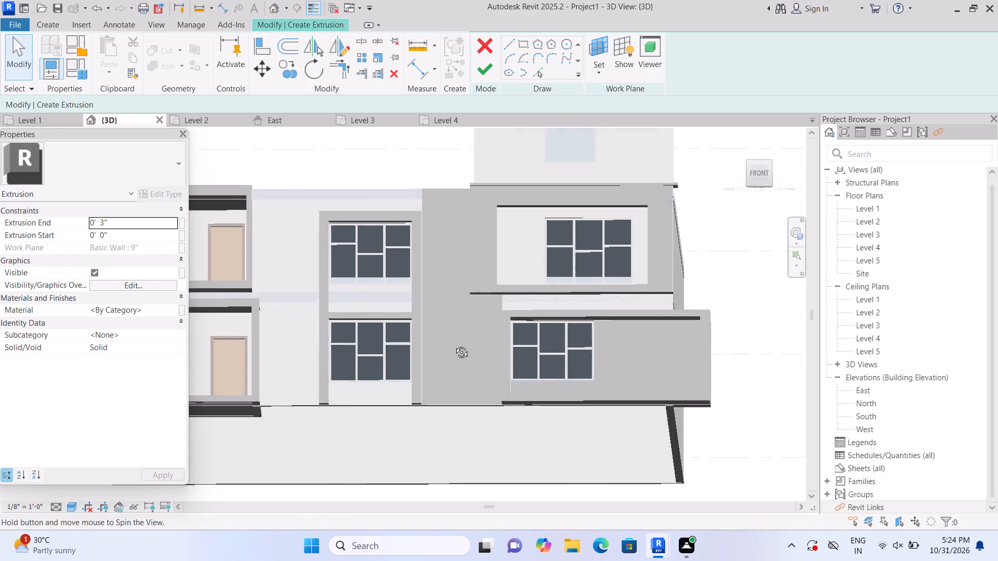
{"action": "middle_click_drag", "start_coordinate": [454, 344], "coordinate": [447, 403], "text": "shift"}
{"action": "middle_click_drag", "start_coordinate": [436, 442], "coordinate": [437, 441]}
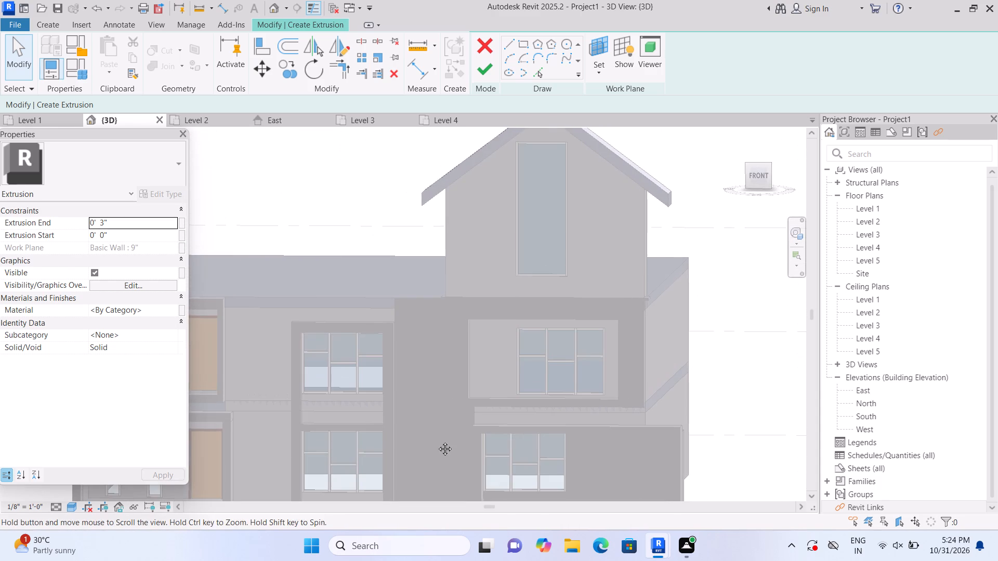
{"action": "middle_click_drag", "start_coordinate": [437, 441], "coordinate": [445, 397]}
{"action": "scroll", "coordinate": [488, 387], "scroll_direction": "up", "scroll_amount": 3}
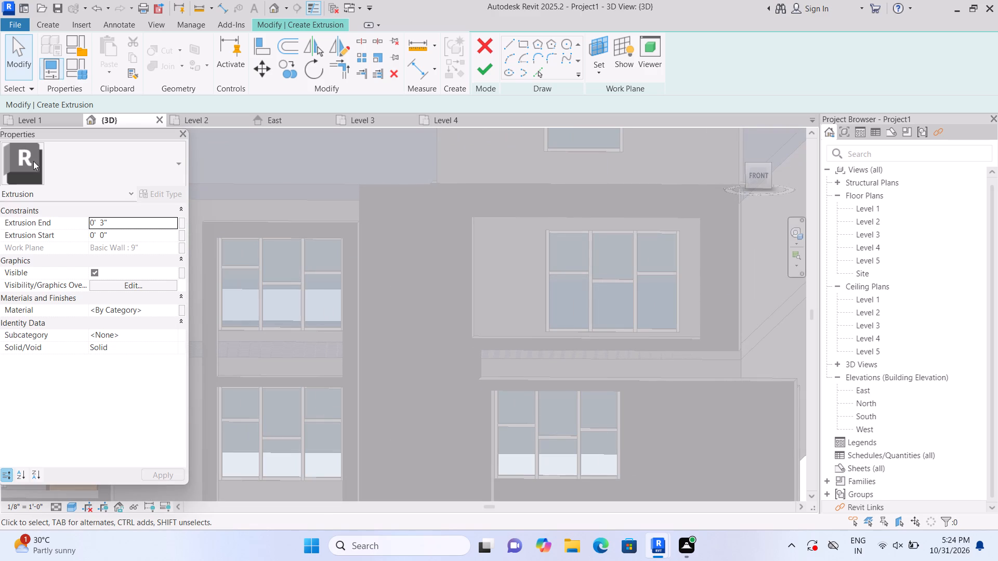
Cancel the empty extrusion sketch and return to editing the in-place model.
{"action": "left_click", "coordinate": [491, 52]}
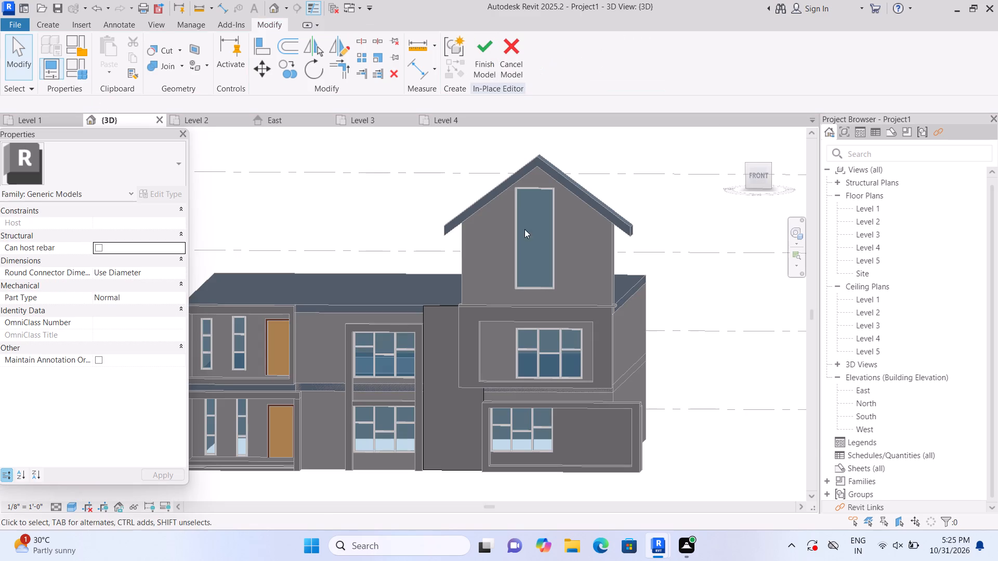
Inspect the joined panels on the front wall between the tall window frame and the lower and upper frames.
{"action": "scroll", "coordinate": [480, 391], "scroll_direction": "up", "scroll_amount": 2}
{"action": "scroll", "coordinate": [457, 433], "scroll_direction": "up", "scroll_amount": 2}
{"action": "middle_click_drag", "start_coordinate": [457, 433], "coordinate": [456, 428]}
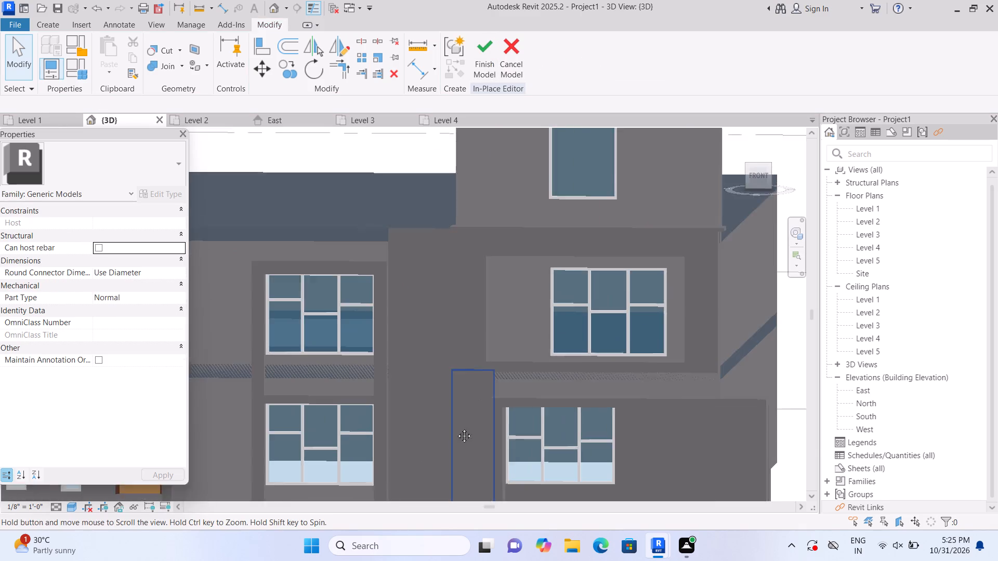
{"action": "middle_click_drag", "start_coordinate": [456, 428], "coordinate": [456, 356]}
{"action": "scroll", "coordinate": [456, 355], "scroll_direction": "up", "scroll_amount": 1}
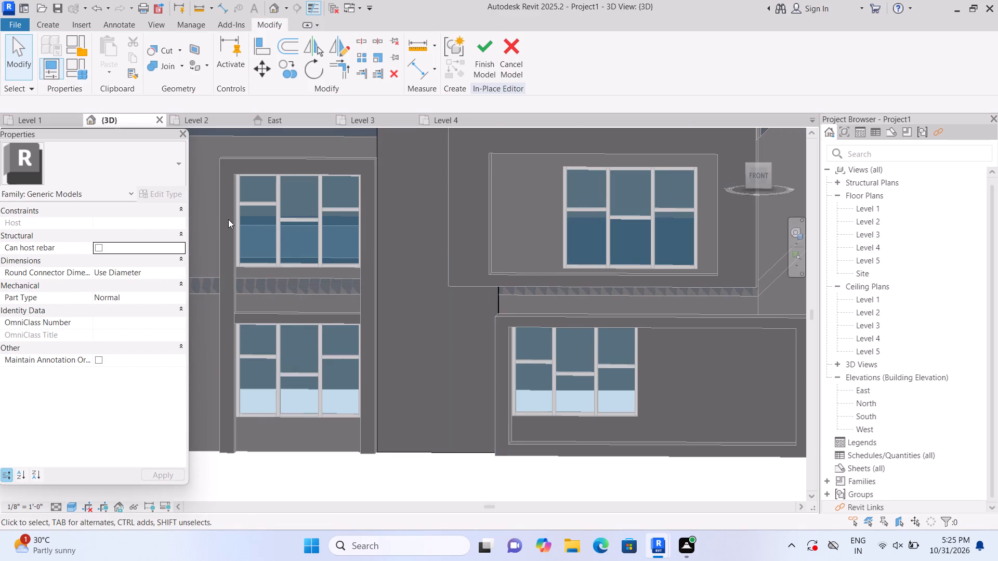